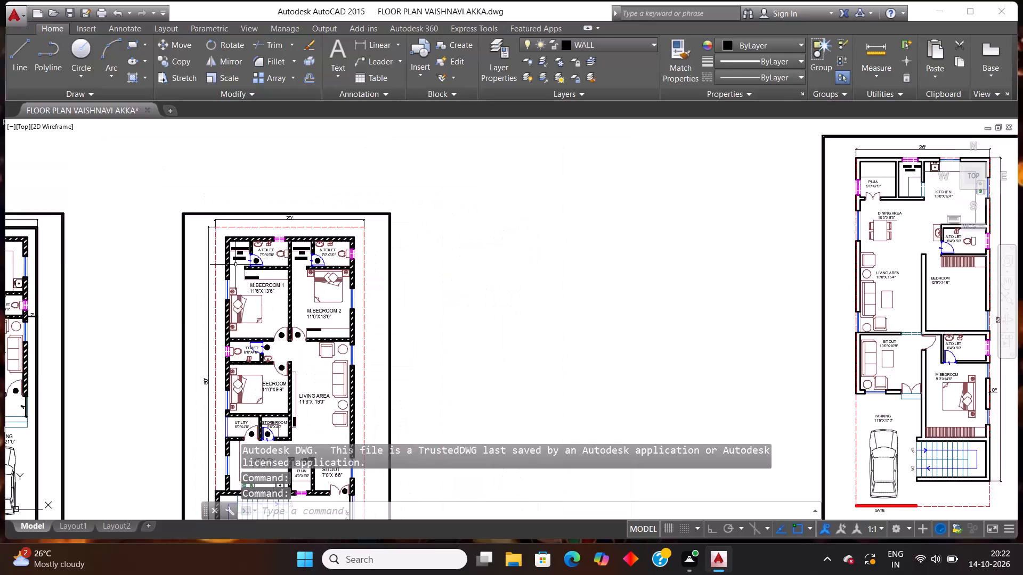
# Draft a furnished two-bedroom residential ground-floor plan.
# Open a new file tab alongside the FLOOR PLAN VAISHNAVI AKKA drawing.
pyautogui.scroll(-2, 236, 265)
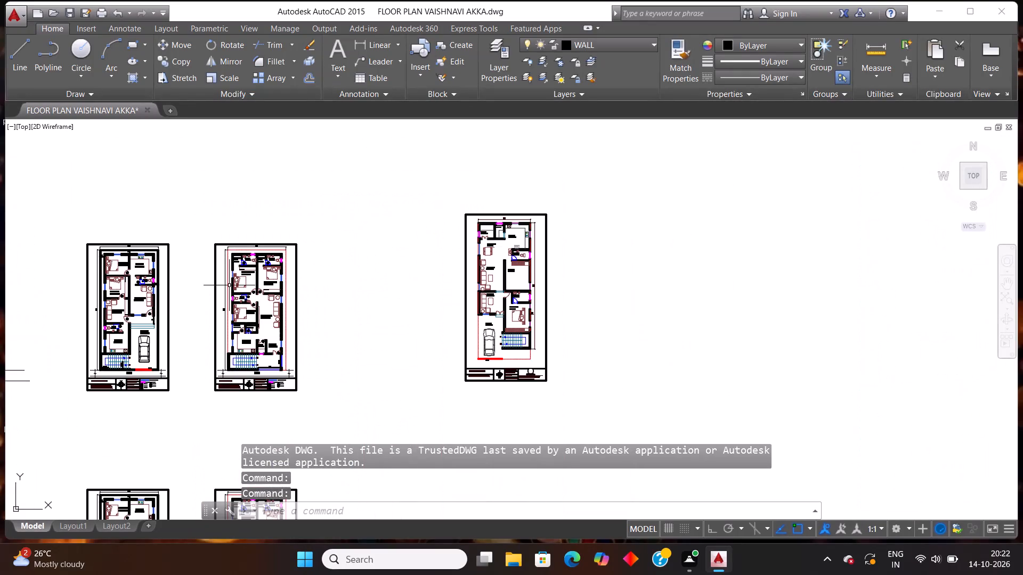
pyautogui.click(171, 111)
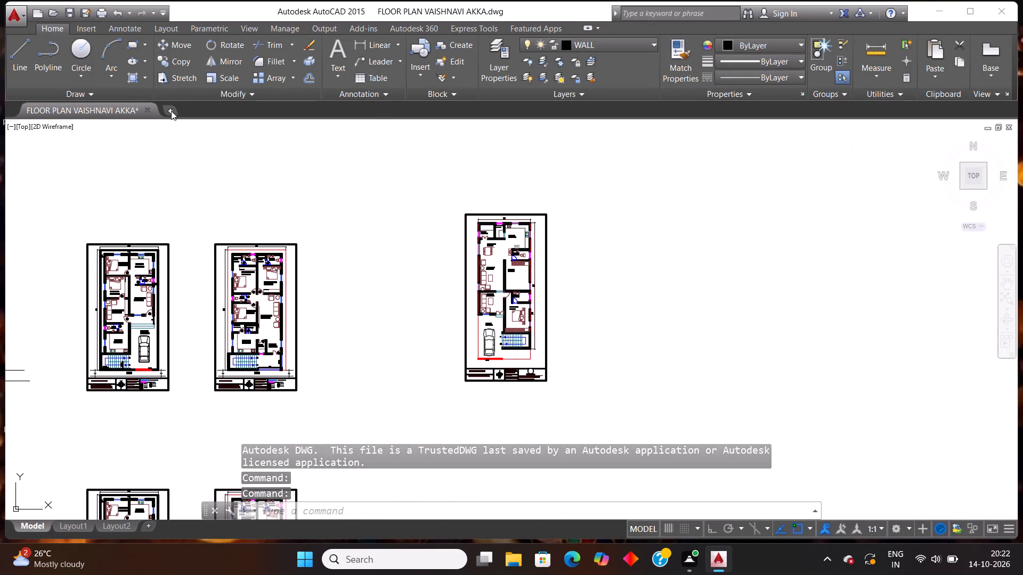
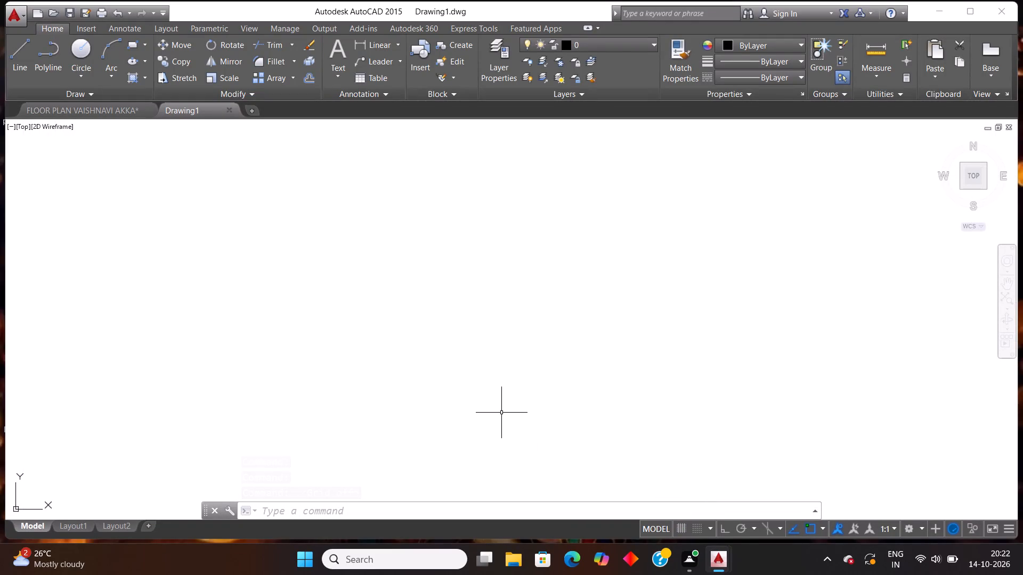
# Set the length type to Engineering in the drawing units of the new drawing.
pyautogui.write('un')
pyautogui.press('Return')
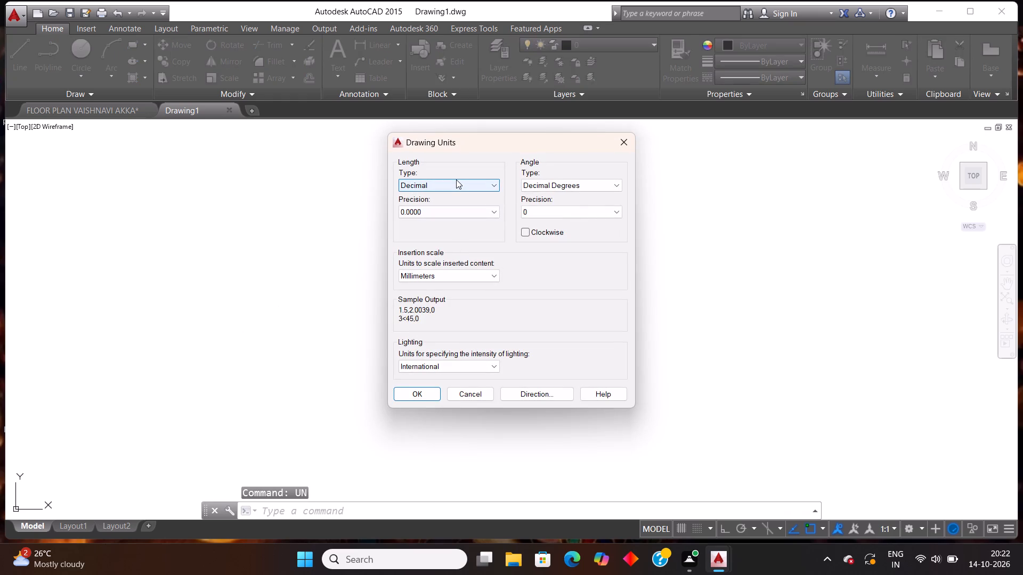
pyautogui.click(456, 179)
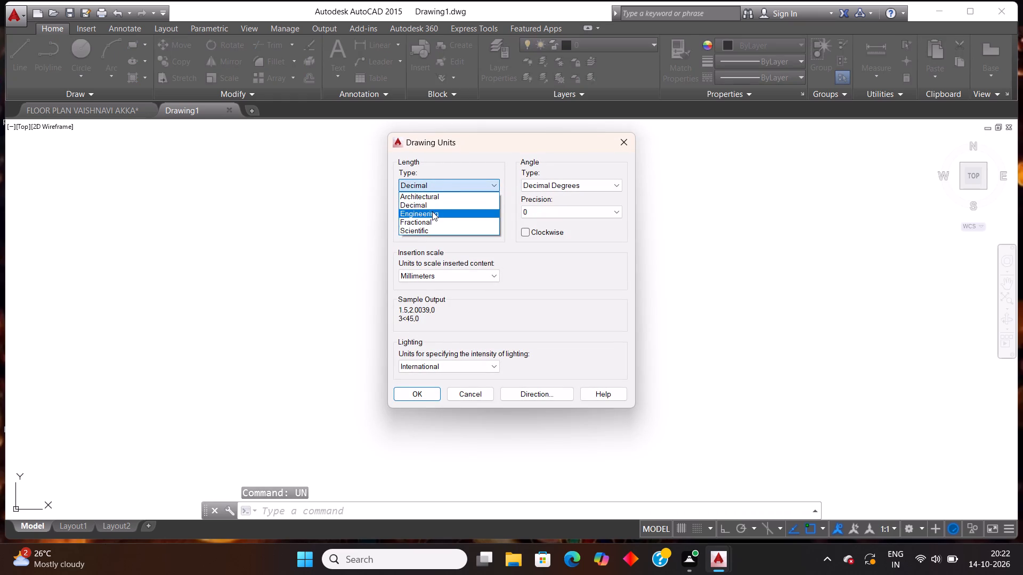
pyautogui.click(432, 211)
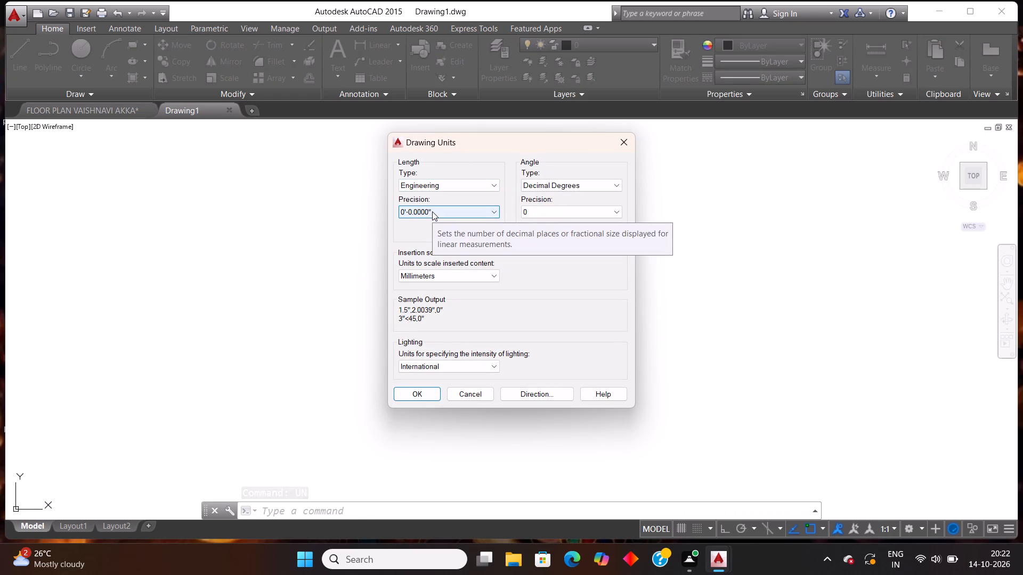
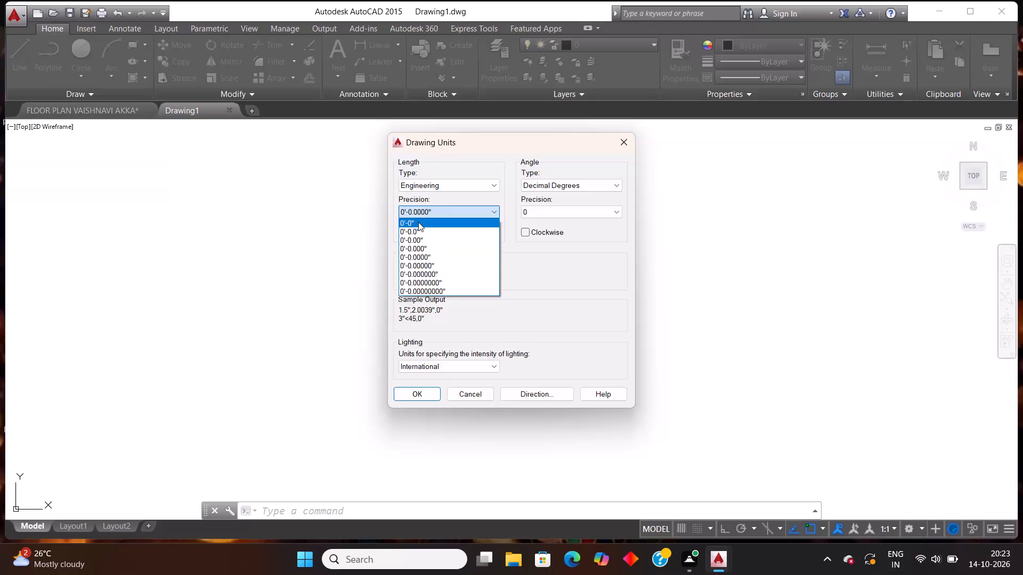
# Set the drawing's length precision to 0'-0" and its insertion scale to Millimeters.
pyautogui.click(418, 222)
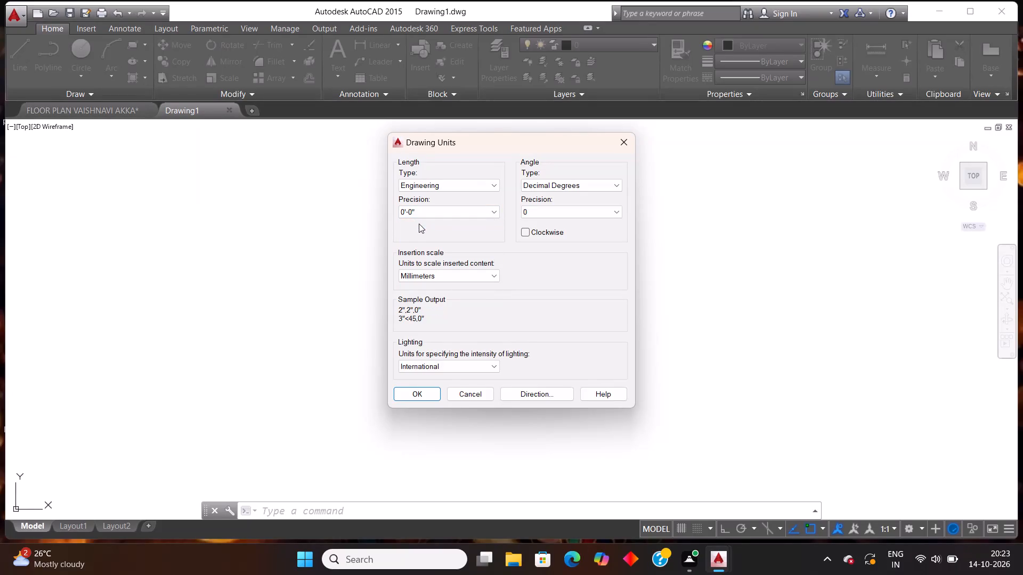
pyautogui.click(440, 277)
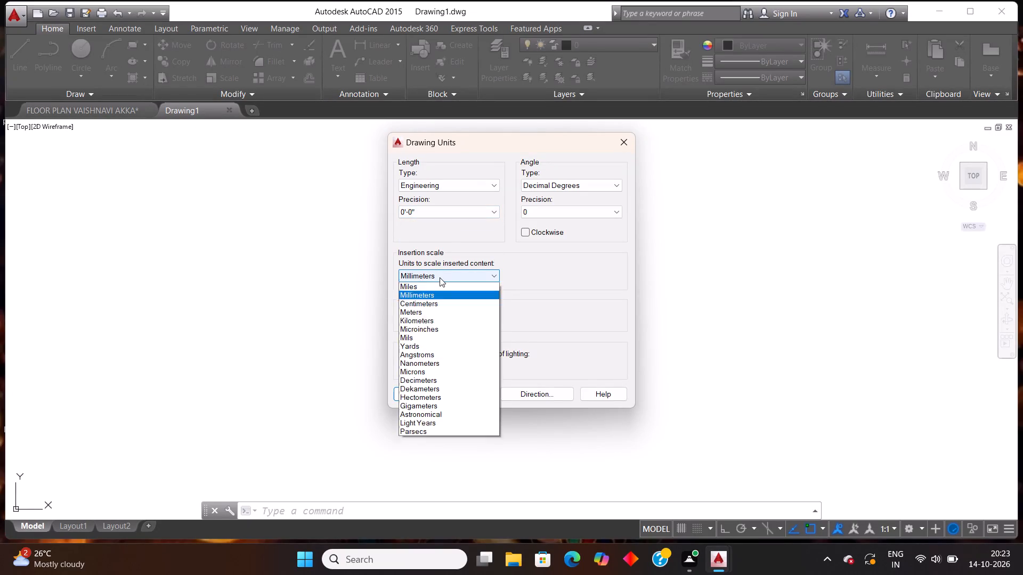
pyautogui.click(418, 293)
pyautogui.click(410, 393)
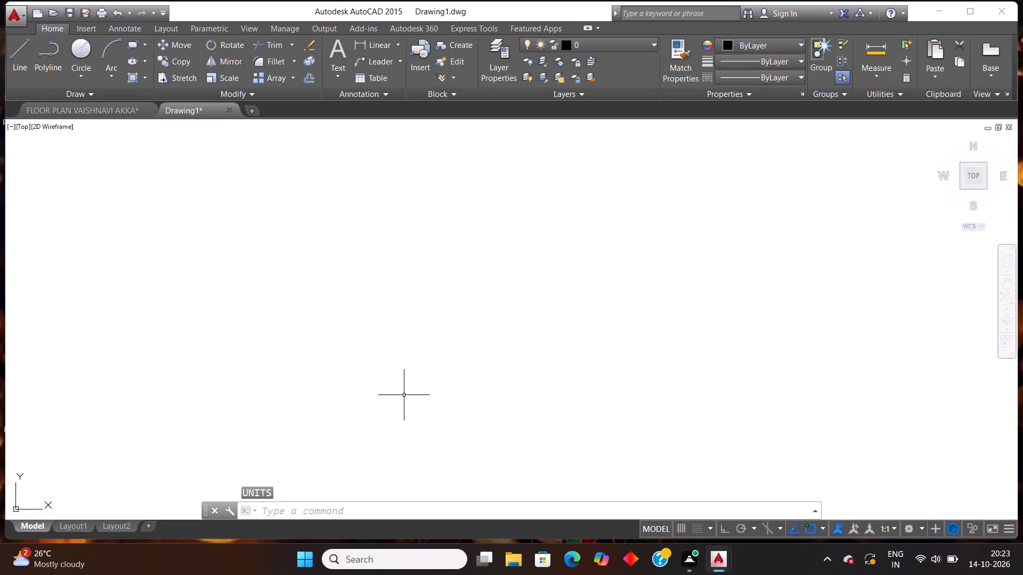
# Modify the Standard dimension style's primary units to Engineering format with 0'-0" precision.
pyautogui.press('d')
pyautogui.press('Return')
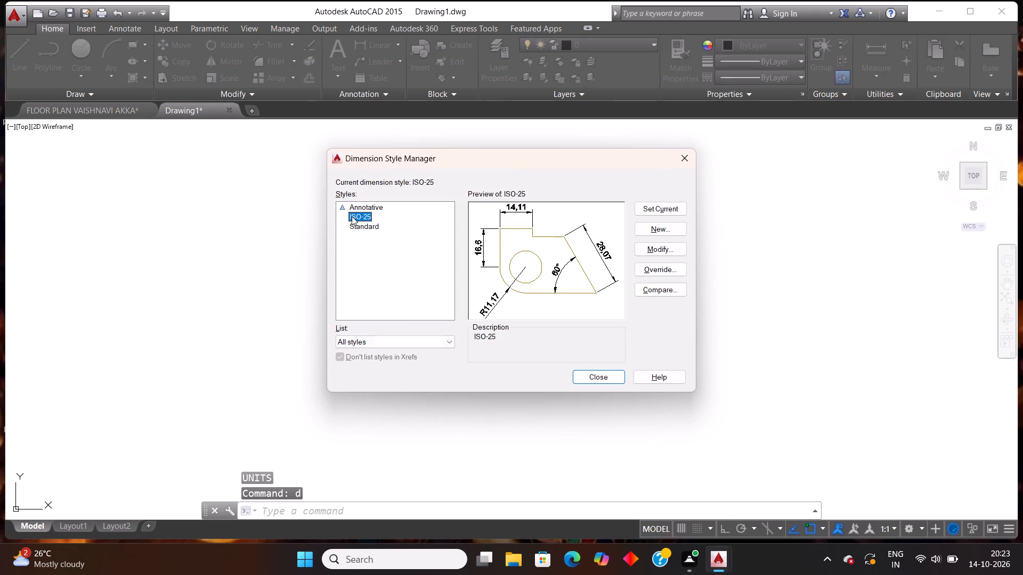
pyautogui.click(353, 227)
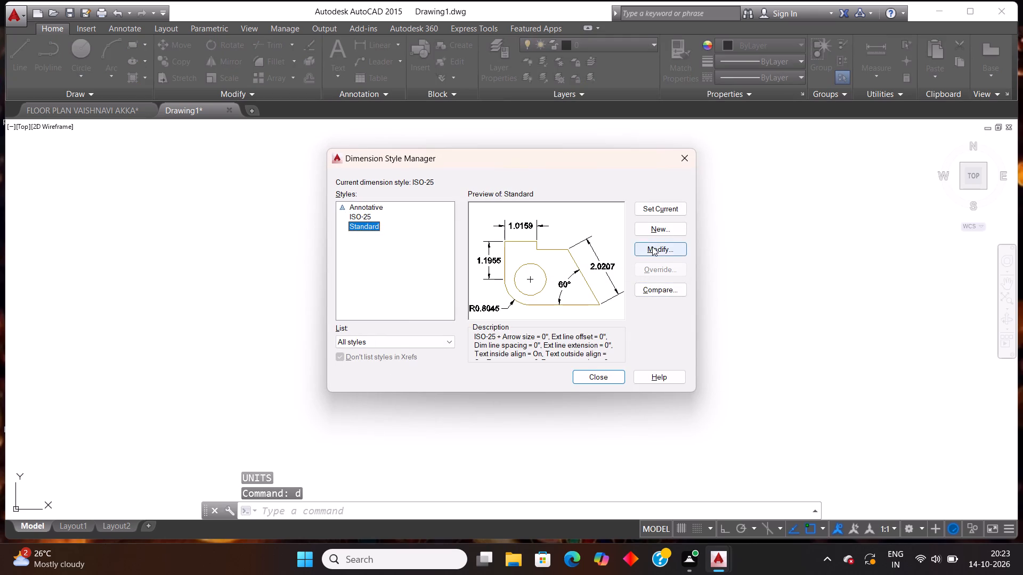
pyautogui.click(652, 247)
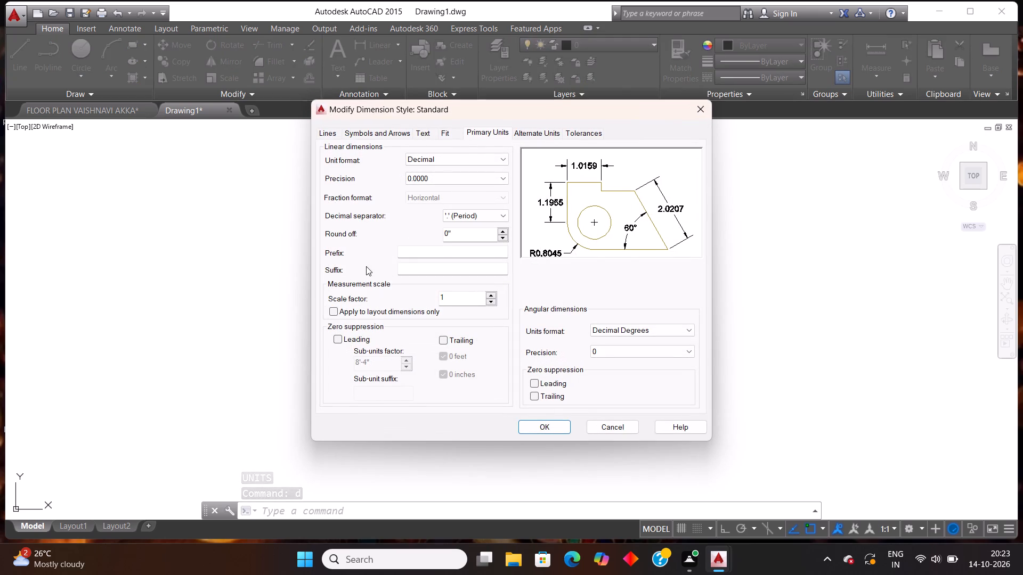
pyautogui.click(464, 157)
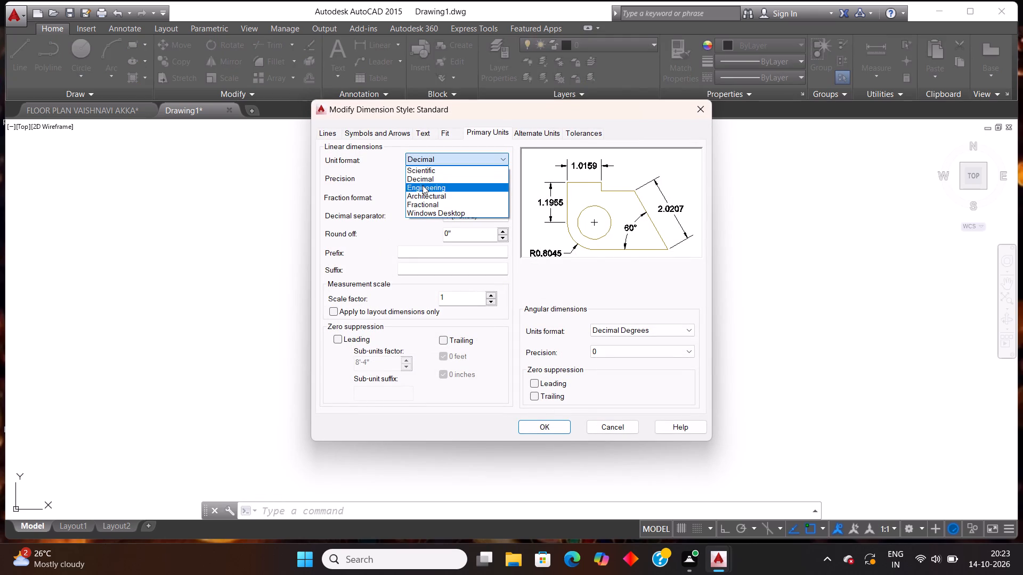
pyautogui.click(423, 185)
pyautogui.click(438, 175)
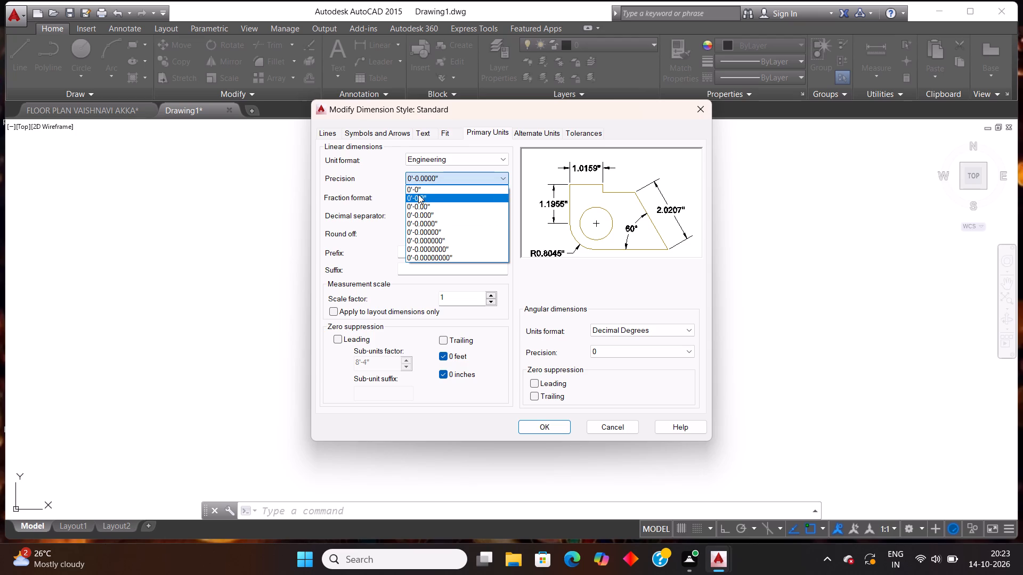
pyautogui.click(420, 188)
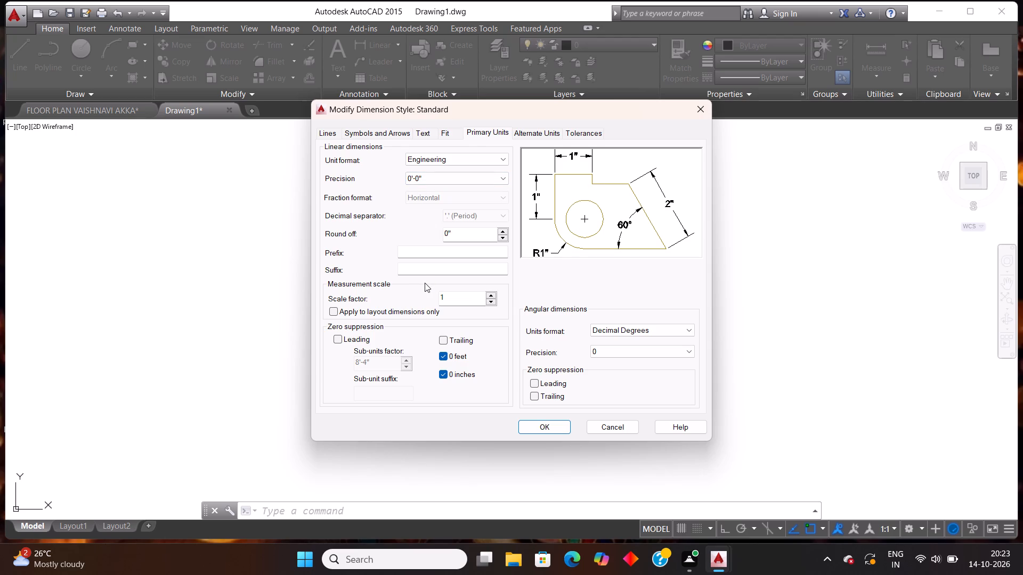
# Increase the Standard dimension style's text height to over 10 inches.
pyautogui.click(417, 135)
pyautogui.doubleClick(502, 221)
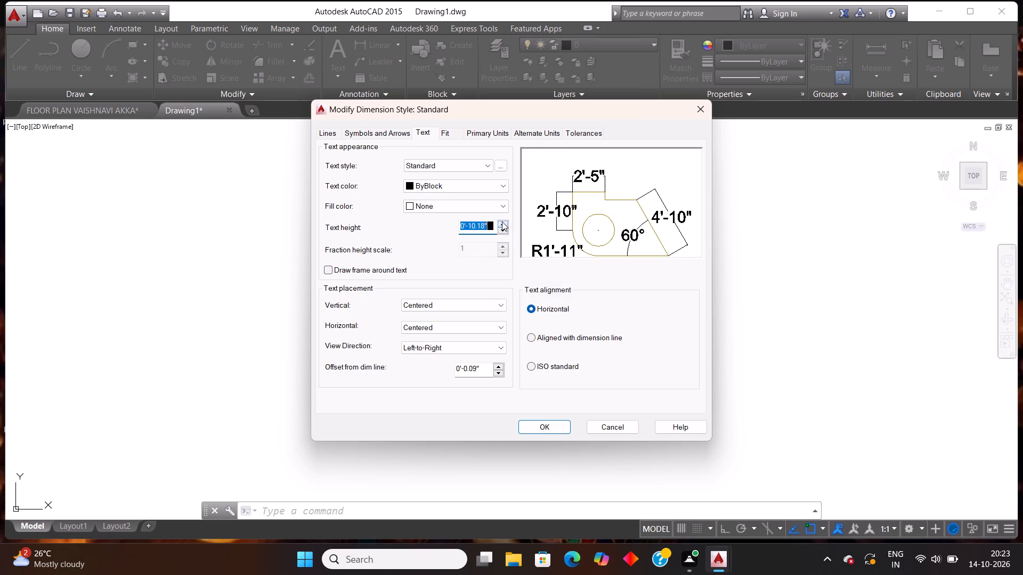
pyautogui.click(533, 432)
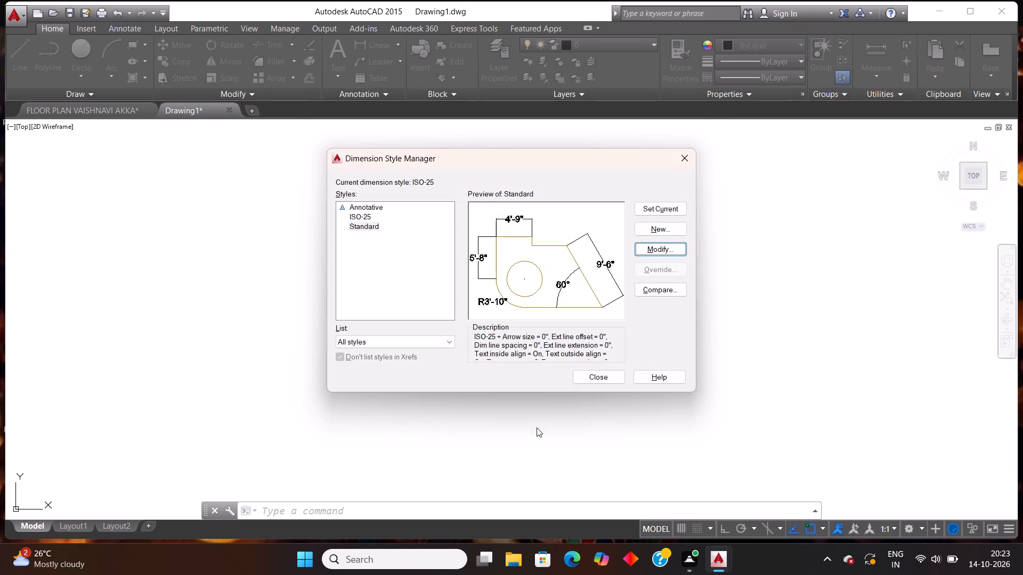
# Make Standard the current dimension style.
pyautogui.click(655, 208)
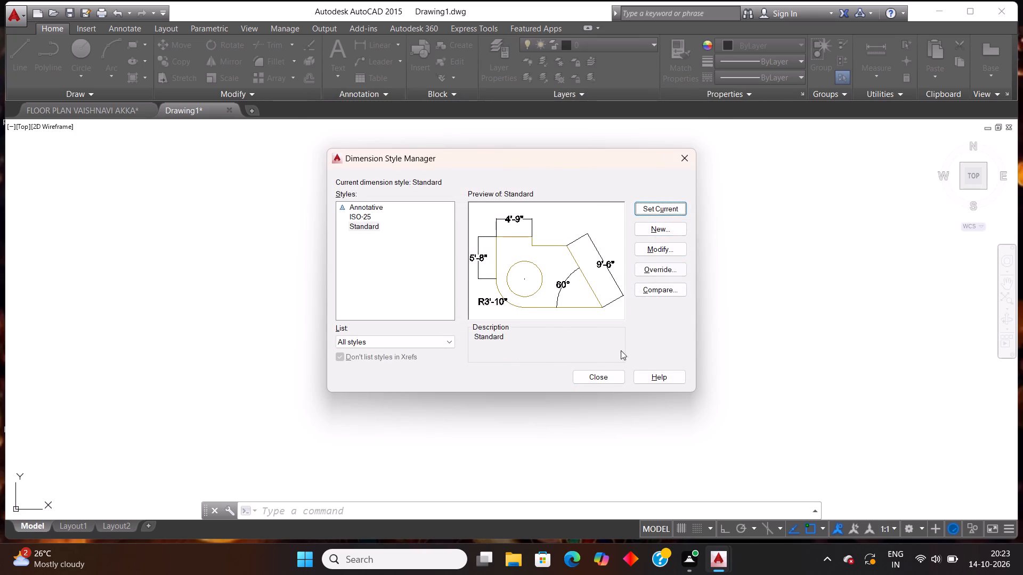
pyautogui.click(611, 379)
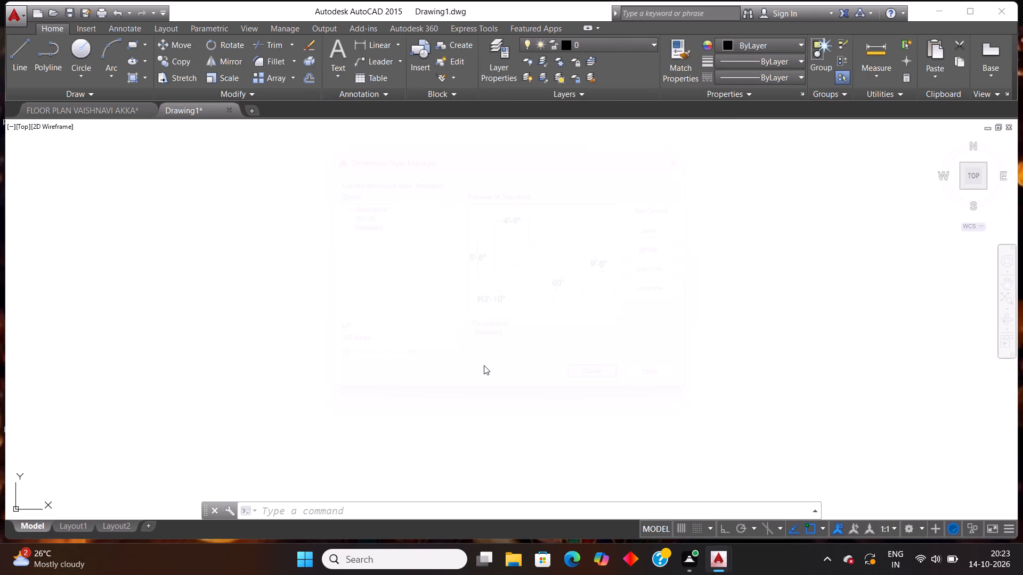
# Turn on Ortho mode for straight horizontal and vertical lines.
pyautogui.press('l')
pyautogui.press('Return')
pyautogui.press('F8')
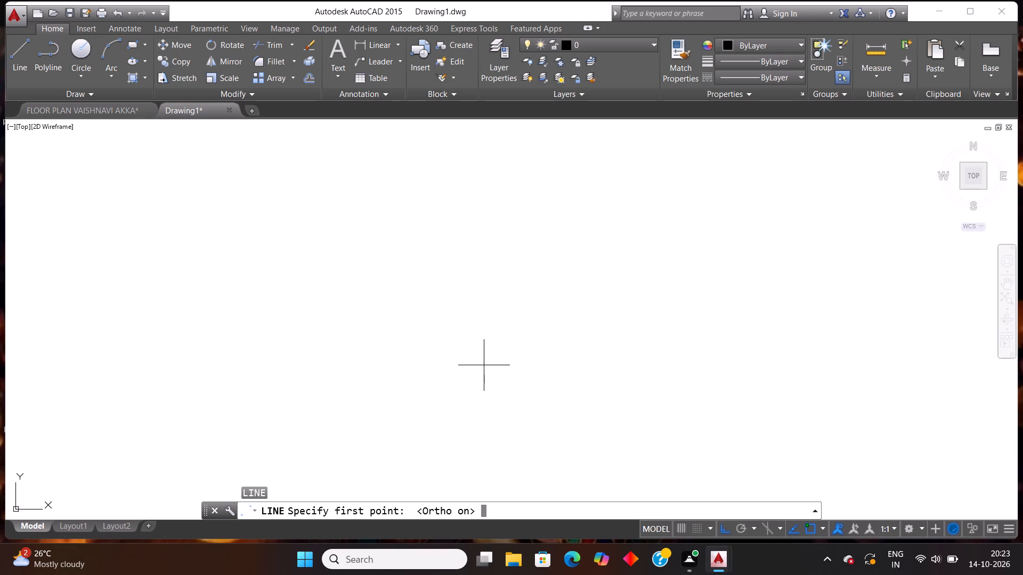
pyautogui.press('Escape')
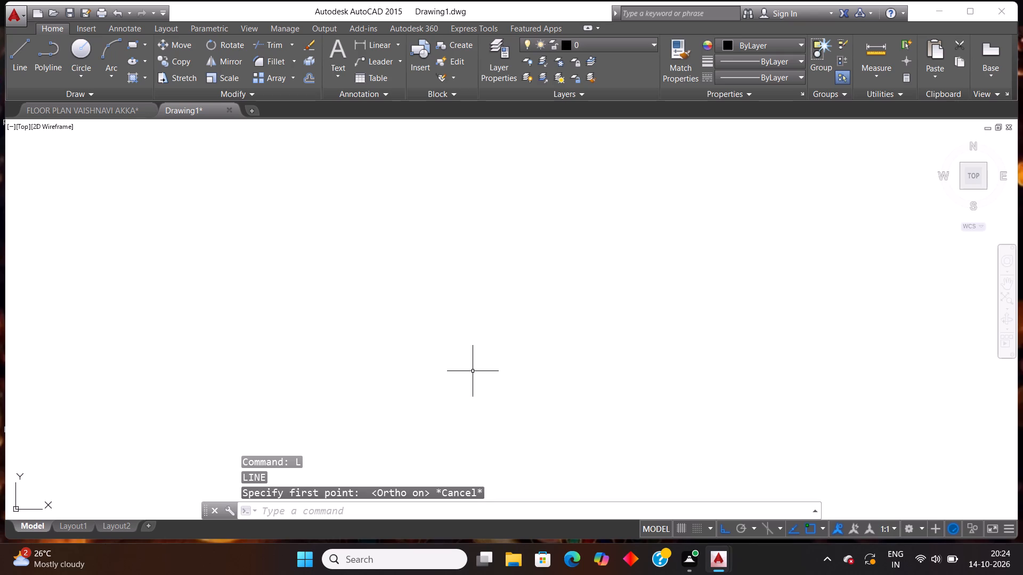
# Turn on log file recording with LOGFILEON.
pyautogui.write('log')
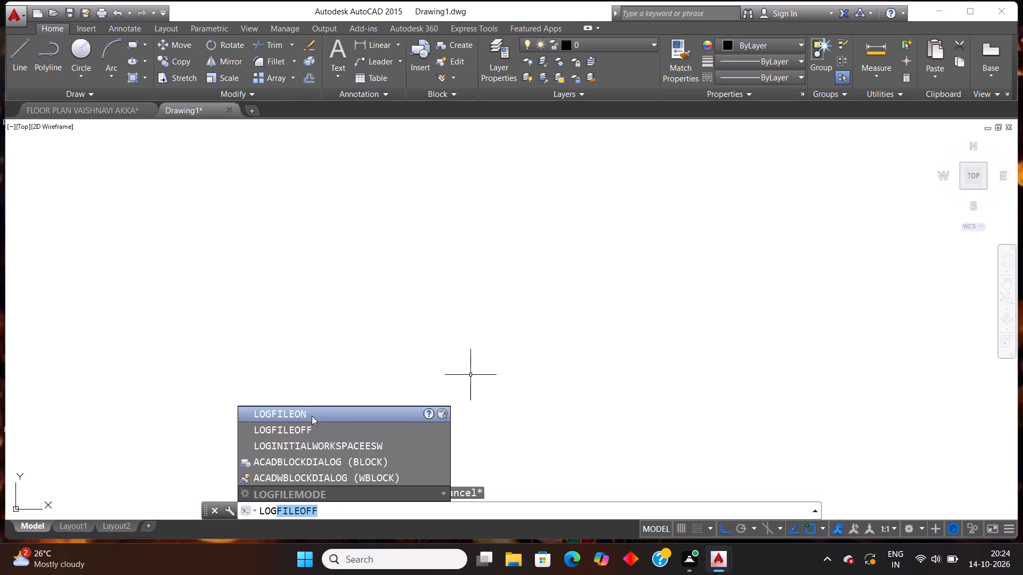
pyautogui.click(312, 416)
# Draw the outer plot outline with the Line command as a closed rectangle 39' wide and 46' high.
pyautogui.press('l')
pyautogui.press('Return')
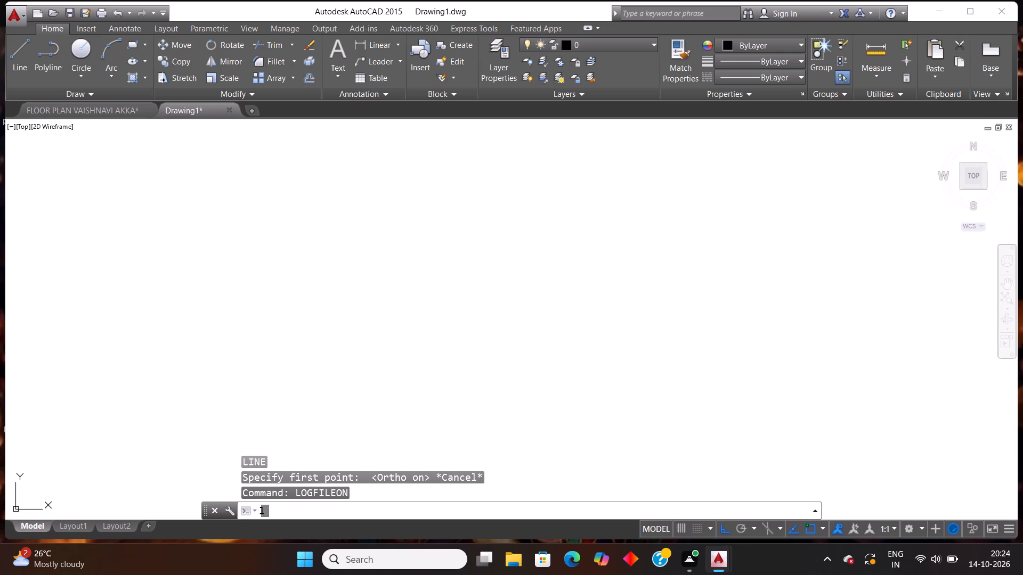
pyautogui.click(350, 228)
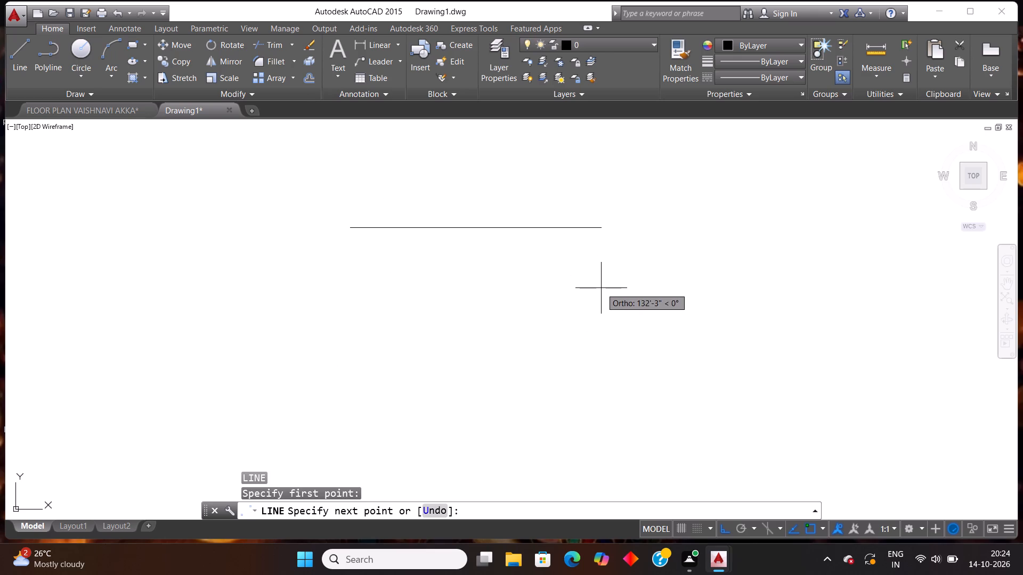
pyautogui.write("39'")
pyautogui.press('Return')
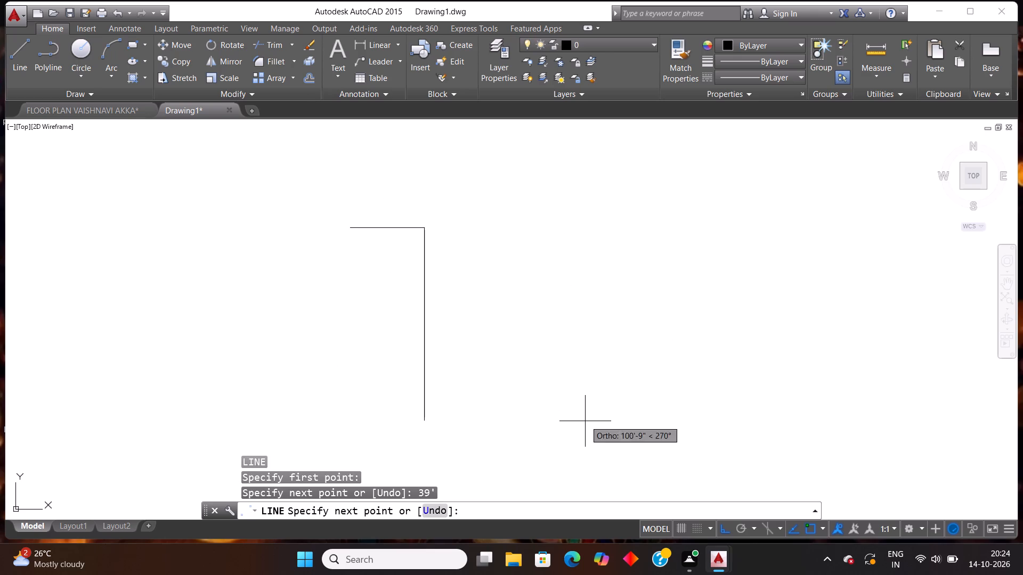
pyautogui.press('4')
pyautogui.write("6'")
pyautogui.press('Return')
pyautogui.write("39'")
pyautogui.press('Return')
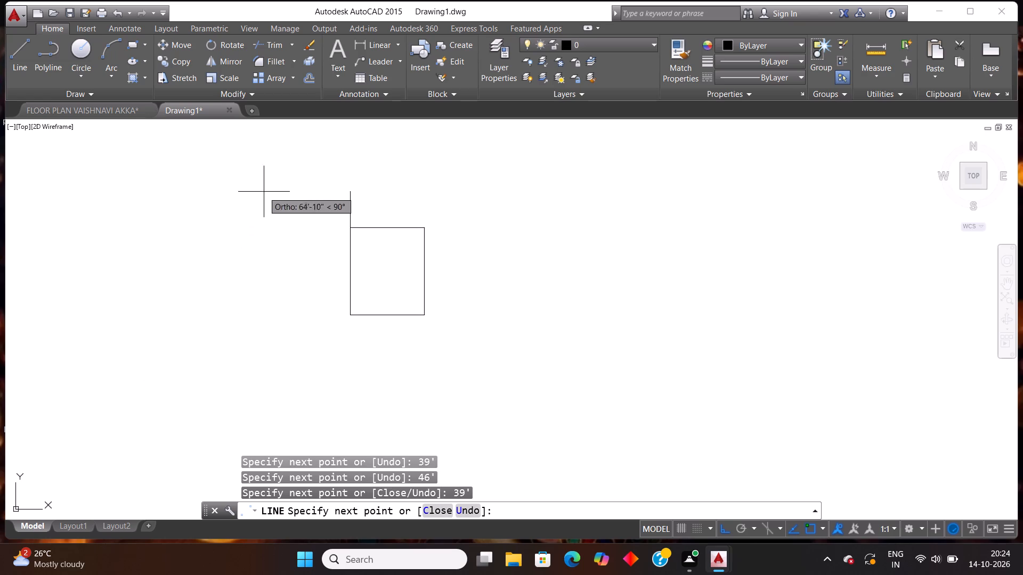
pyautogui.write('46')
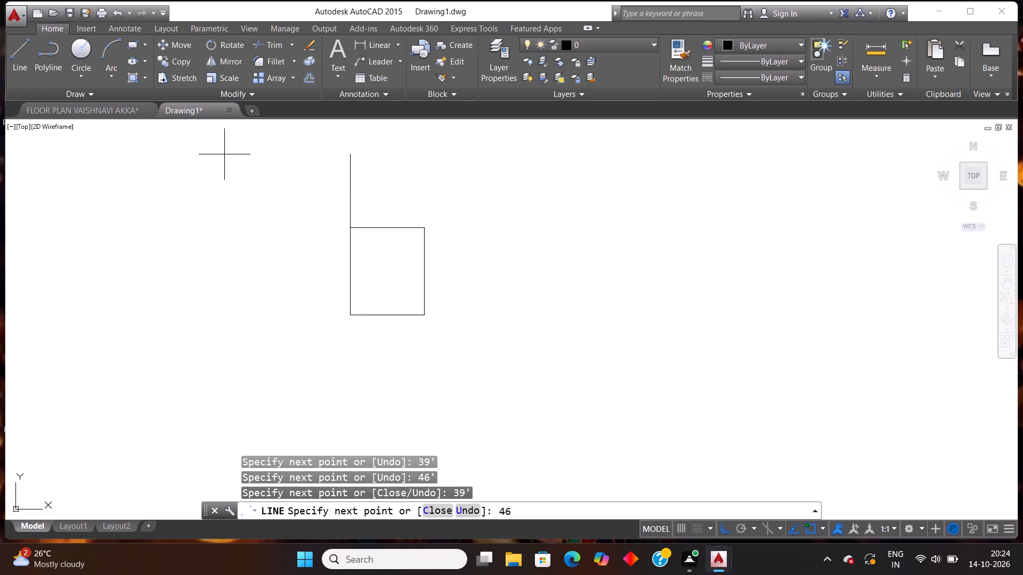
pyautogui.press("'")
pyautogui.press('Return')
pyautogui.press('Return')
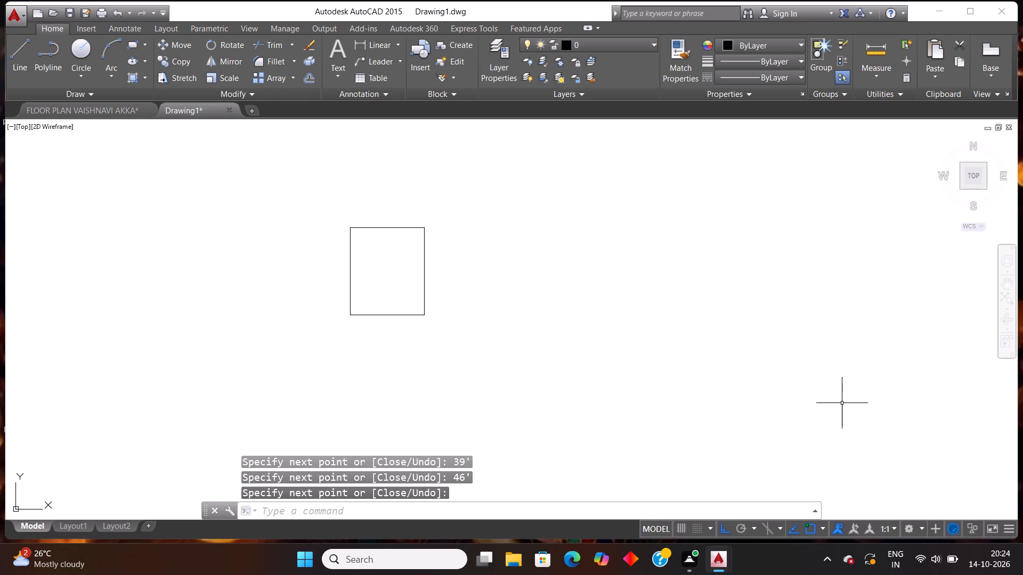
# Offset all four sides of the rectangle 9" inward to form the outer walls.
pyautogui.scroll(2, 449, 279)
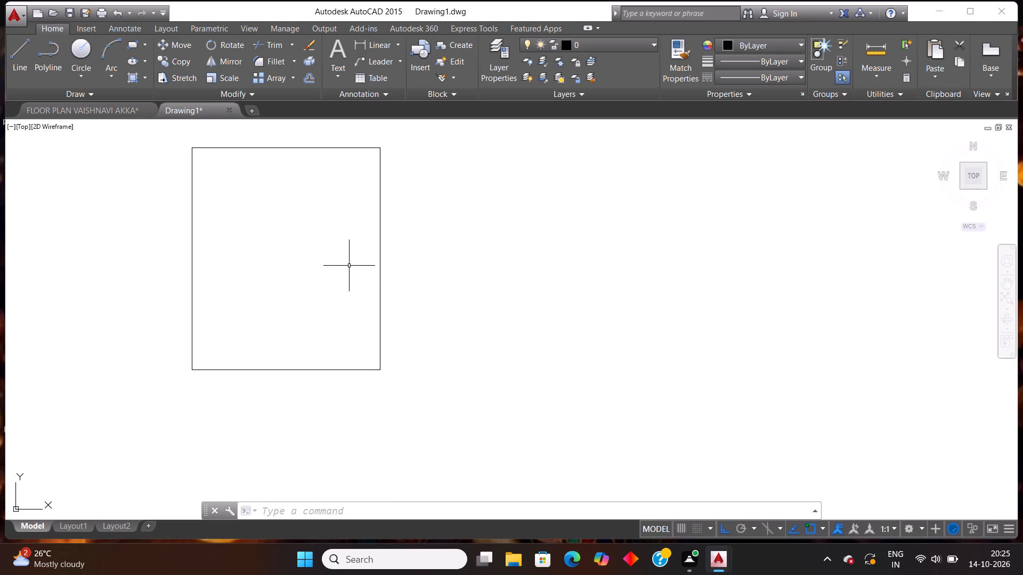
pyautogui.write('off')
pyautogui.press('Return')
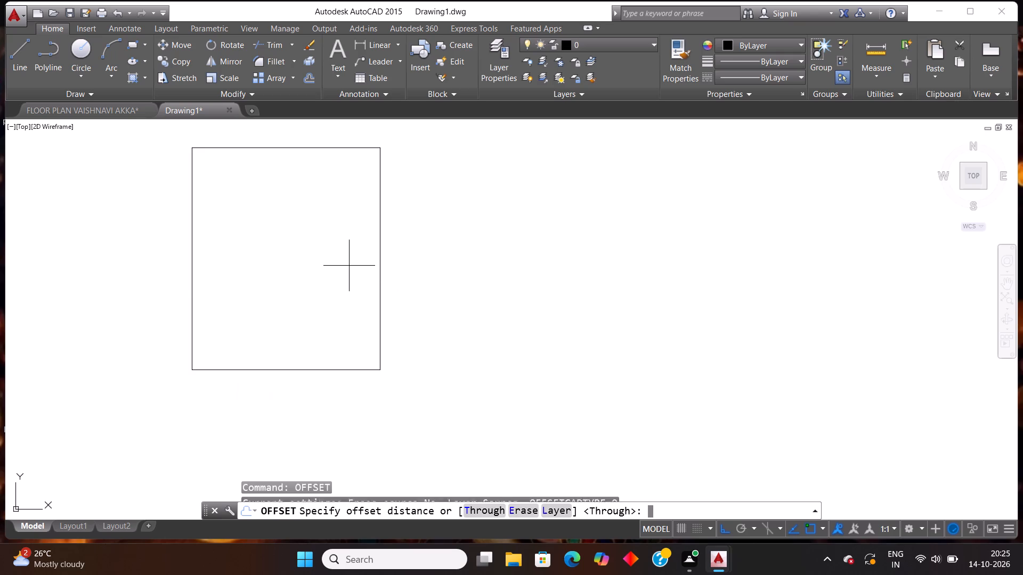
pyautogui.write('9"')
pyautogui.press('Return')
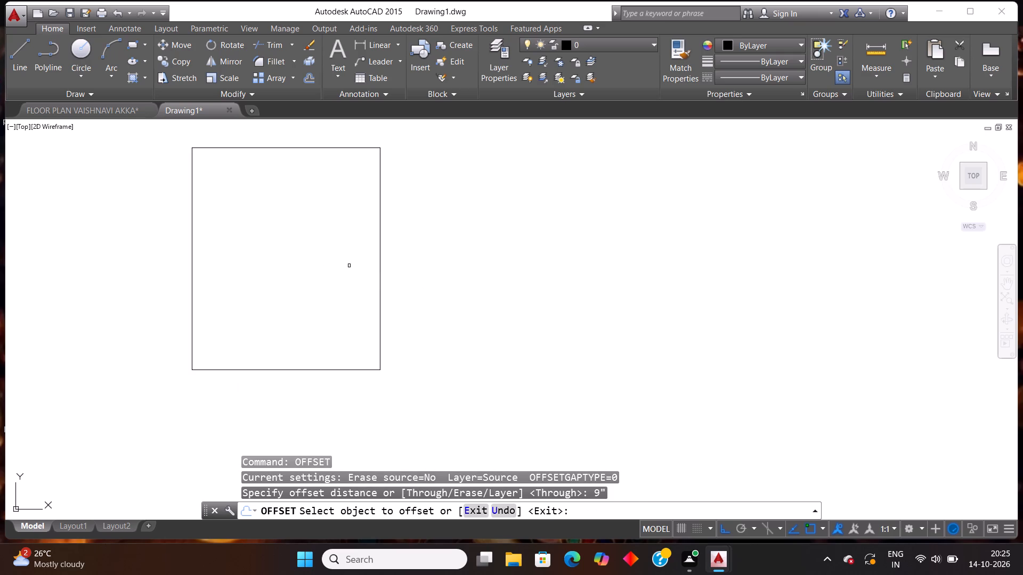
pyautogui.click(269, 149)
pyautogui.click(275, 243)
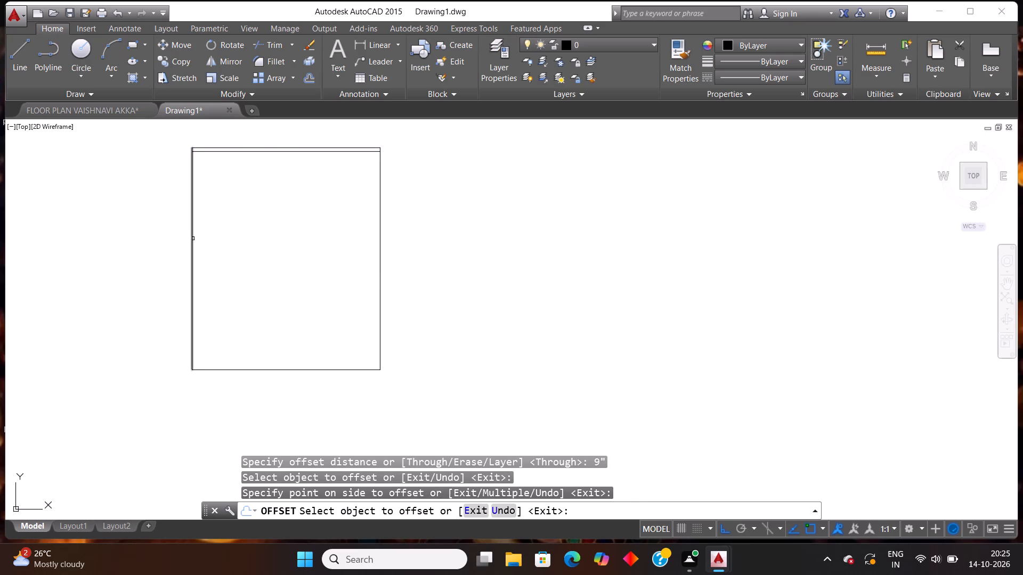
pyautogui.click(192, 239)
pyautogui.click(252, 237)
pyautogui.click(381, 244)
pyautogui.click(326, 257)
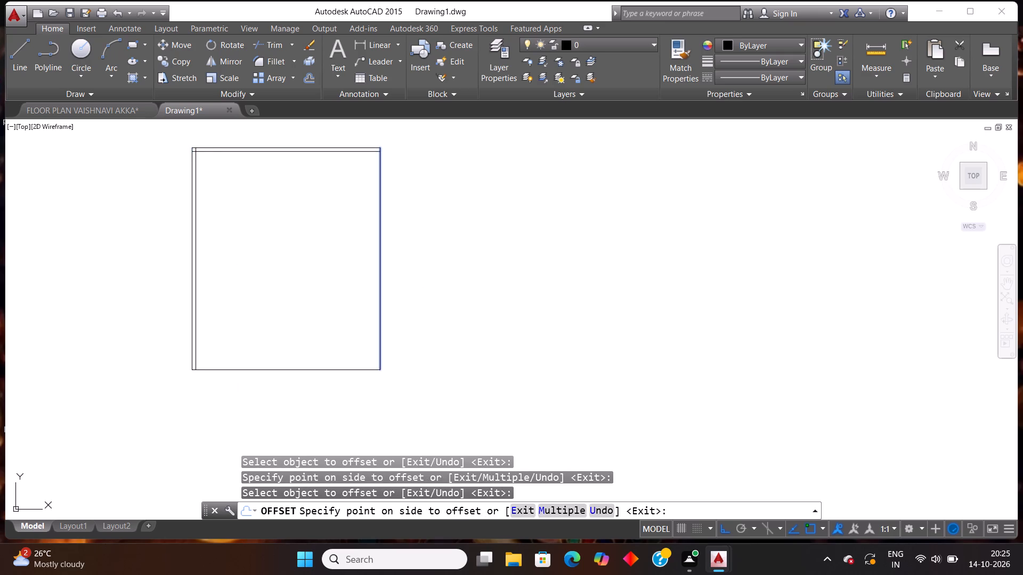
pyautogui.click(285, 371)
pyautogui.click(293, 322)
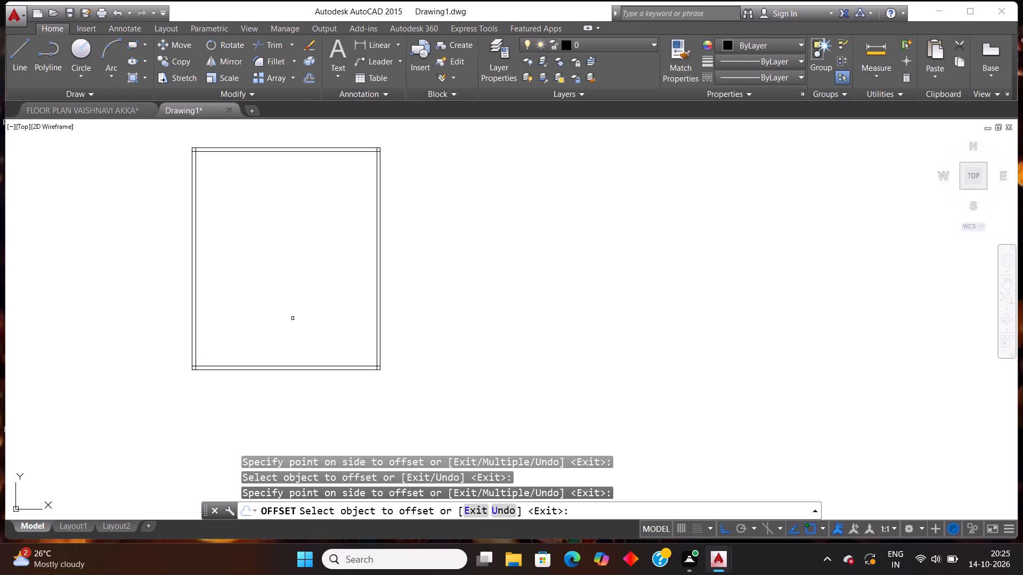
pyautogui.press('Escape')
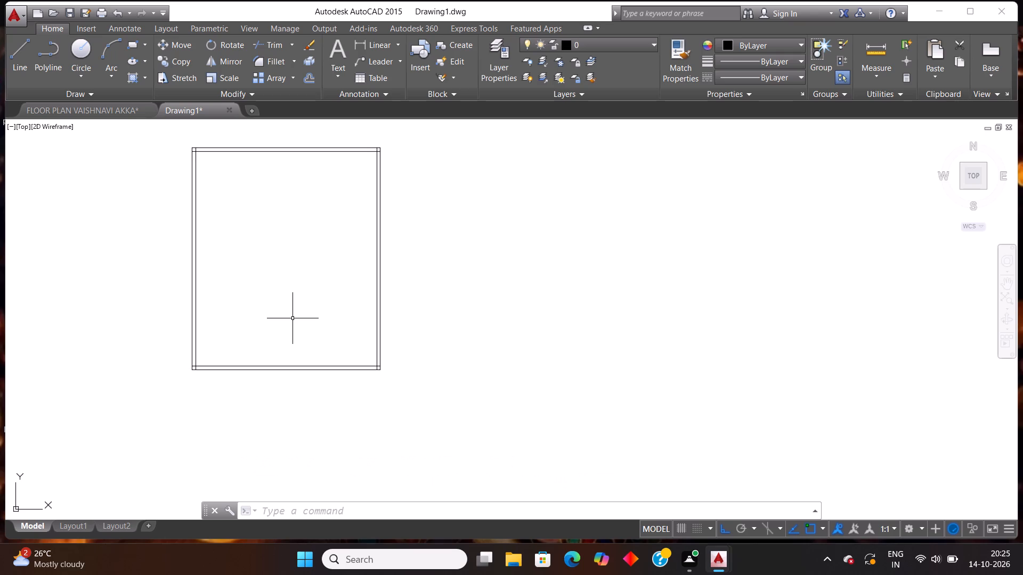
# Trim the inner wall lines that overrun at the upper-left corner of the outline.
pyautogui.scroll(2, 190, 144)
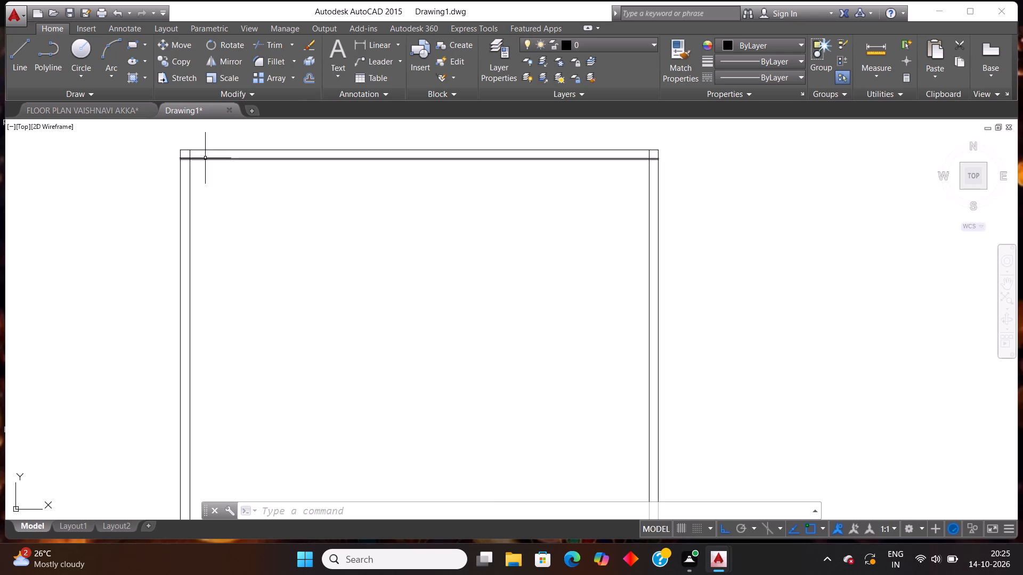
pyautogui.scroll(2, 183, 145)
pyautogui.press('Escape')
pyautogui.write('tr')
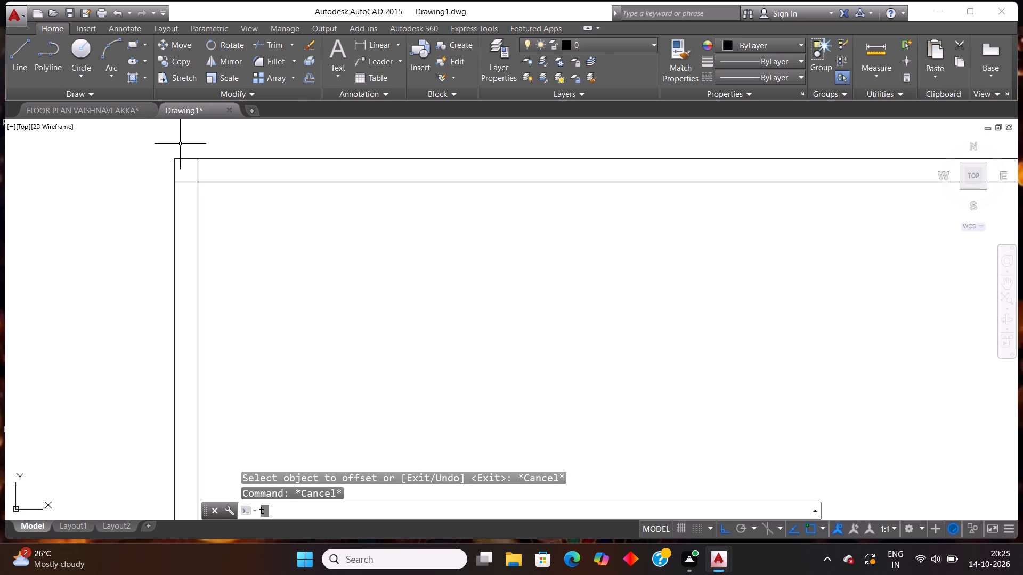
pyautogui.press('Return')
pyautogui.press('Return')
pyautogui.click(185, 190)
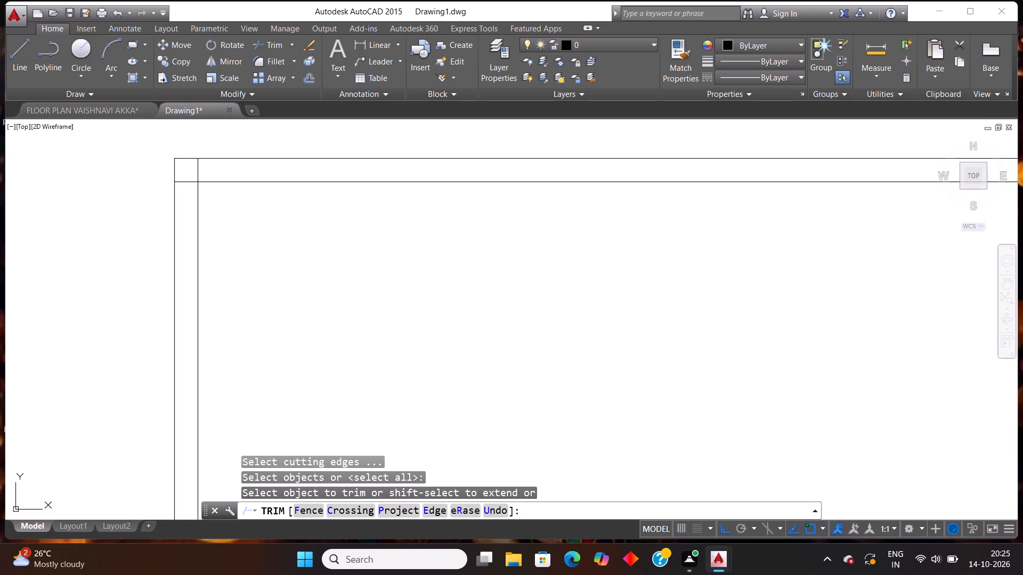
pyautogui.click(186, 178)
pyautogui.click(186, 171)
pyautogui.click(224, 177)
# Trim the inner wall lines that overrun at the upper-right corner of the outline.
pyautogui.scroll(-4, 231, 171)
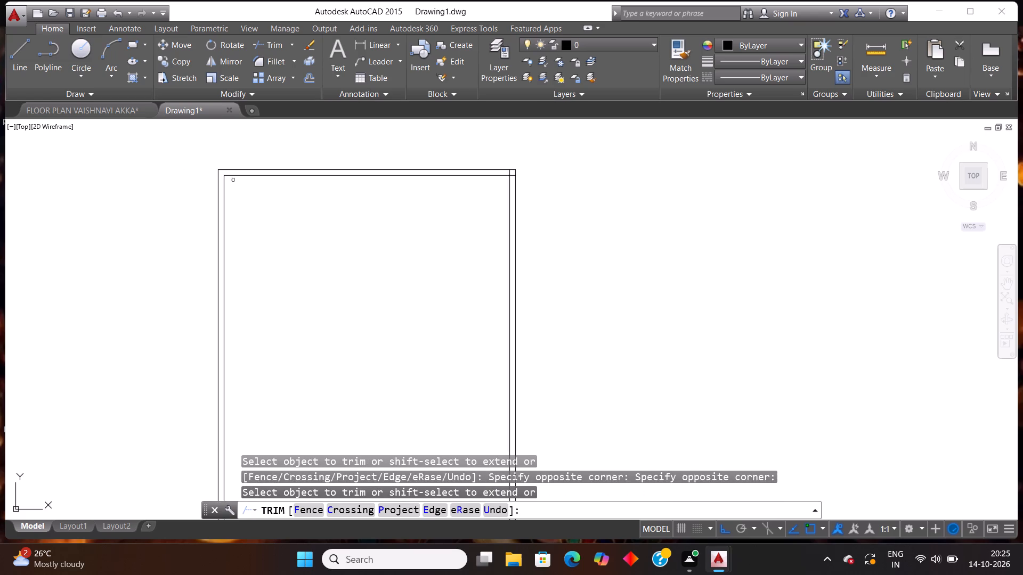
pyautogui.scroll(-1, 233, 183)
pyautogui.scroll(1, 353, 165)
pyautogui.scroll(2, 311, 218)
pyautogui.scroll(2, 371, 142)
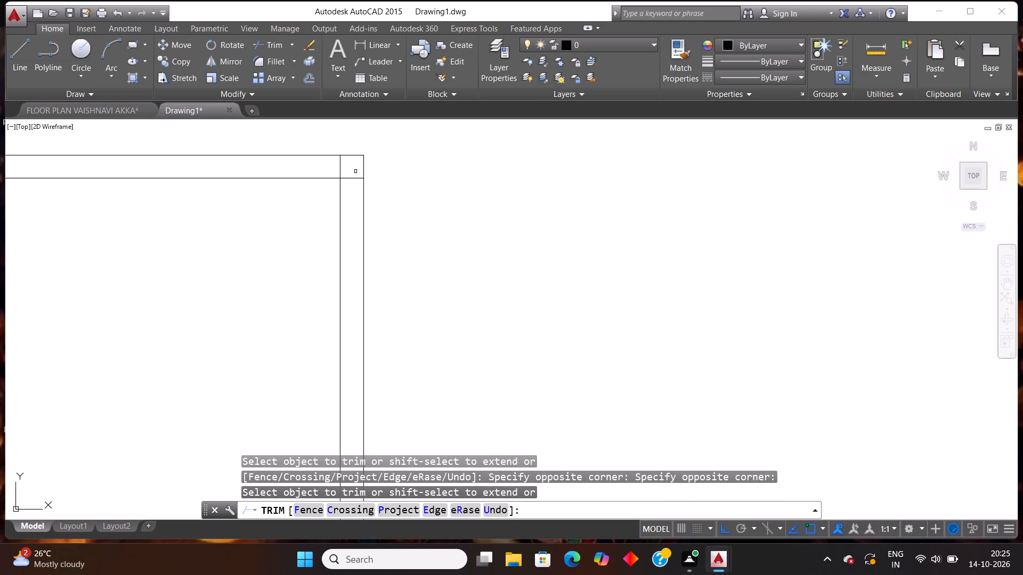
pyautogui.scroll(4, 355, 171)
pyautogui.click(332, 190)
pyautogui.click(320, 267)
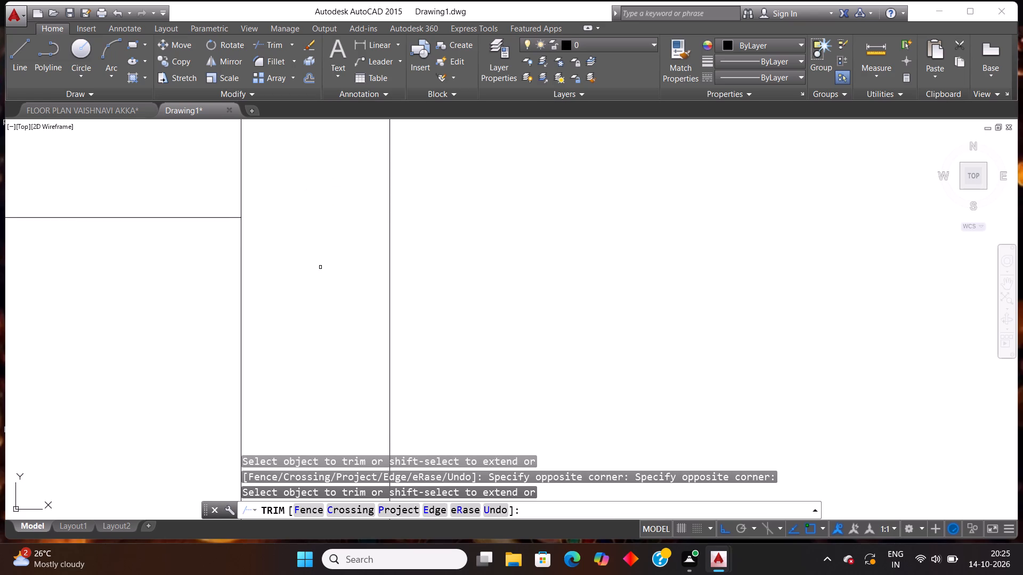
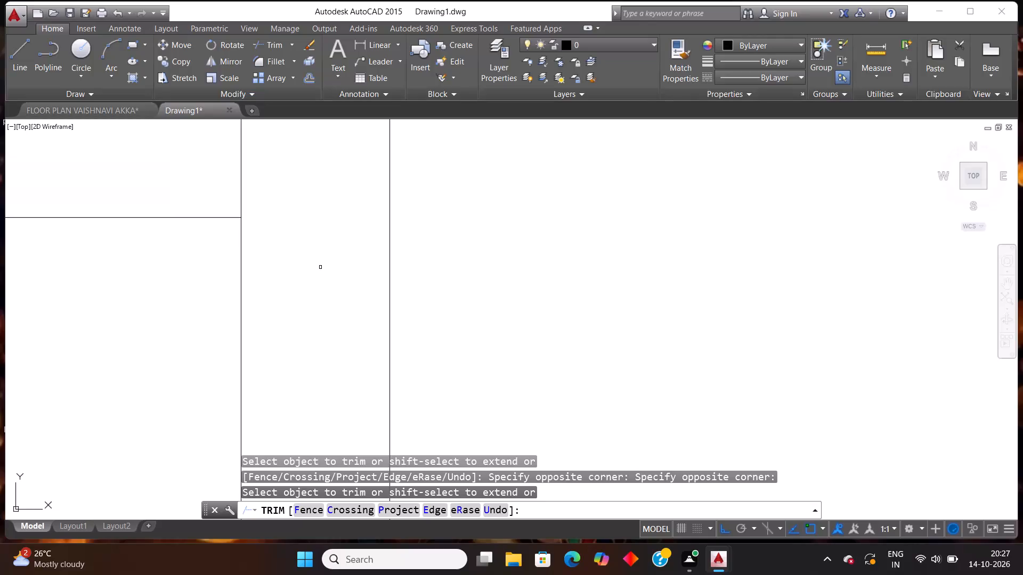
# Trim the remaining vertical inner wall line overrun at the outline's upper-right corner.
pyautogui.press('Escape')
pyautogui.scroll(1, 250, 326)
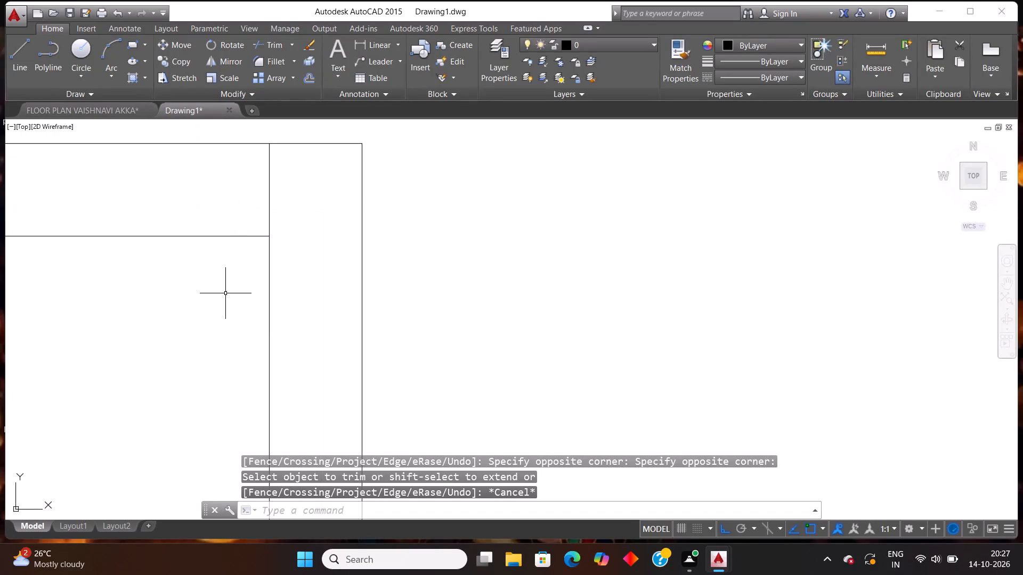
pyautogui.write('tr')
pyautogui.press('Return')
pyautogui.press('Return')
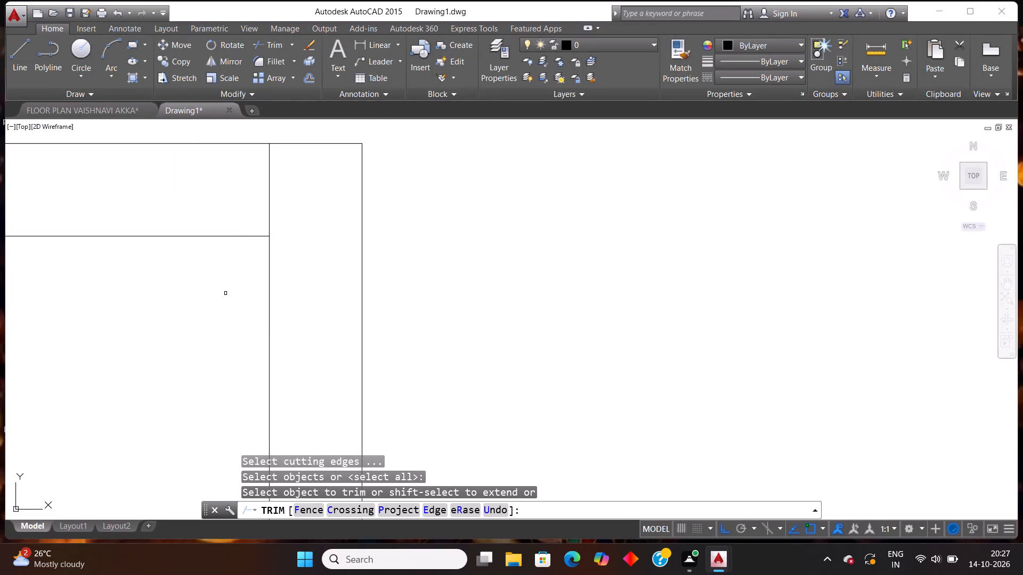
pyautogui.click(277, 193)
pyautogui.click(258, 195)
pyautogui.scroll(-4, 375, 233)
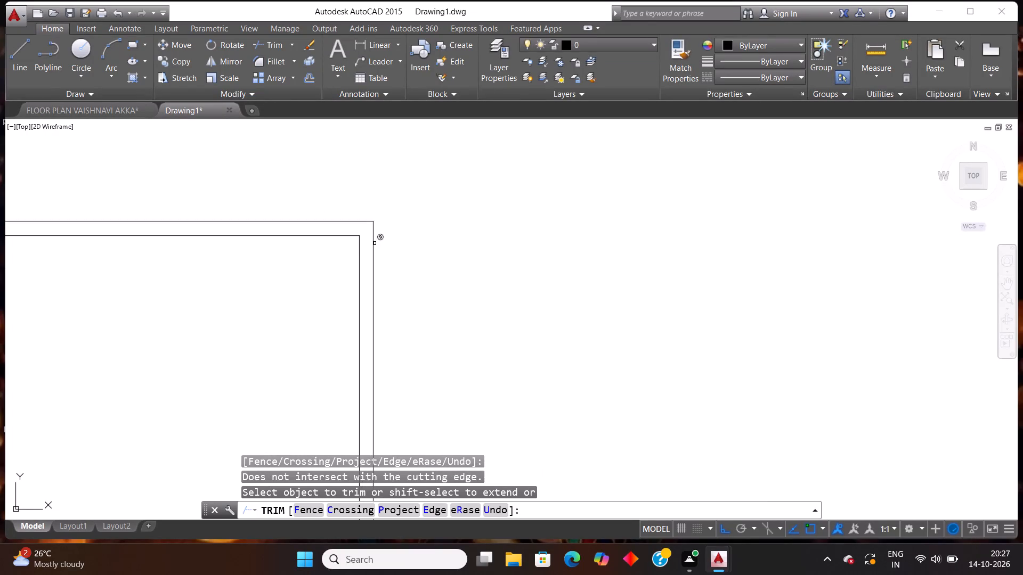
pyautogui.scroll(-2, 375, 244)
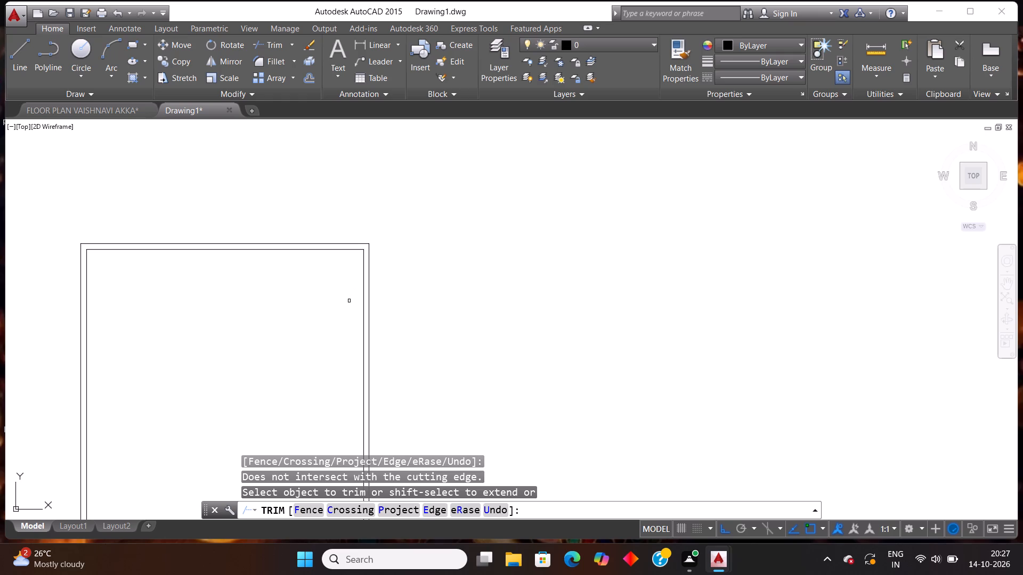
pyautogui.scroll(-2, 391, 300)
pyautogui.scroll(1, 304, 346)
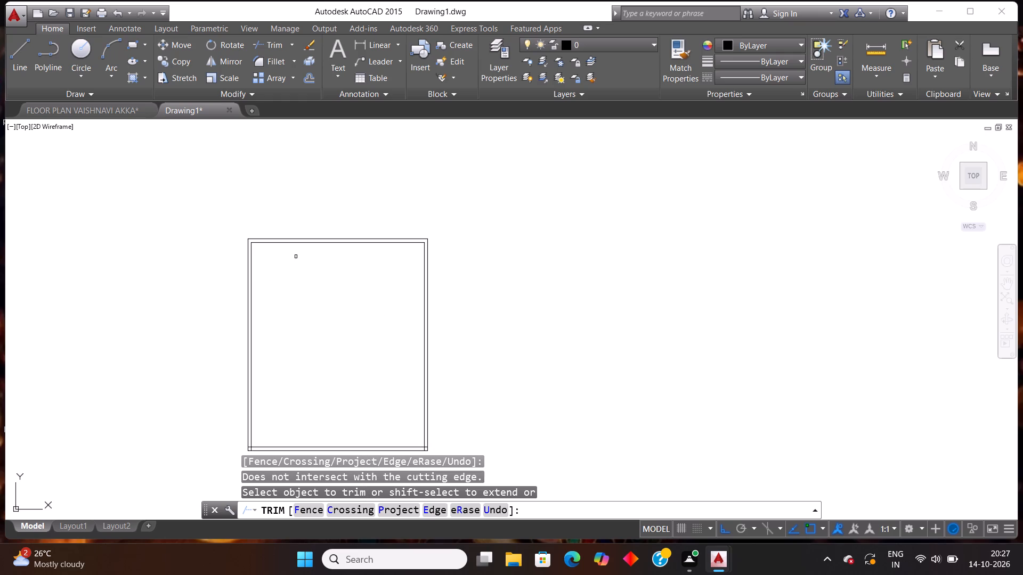
pyautogui.scroll(1, 281, 200)
pyautogui.press('Escape')
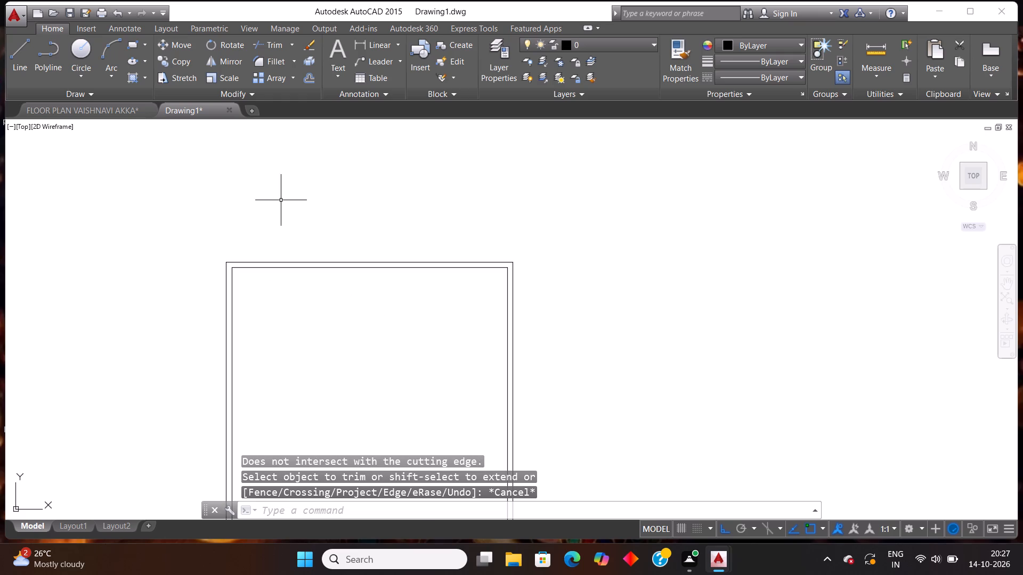
# Offset the left wall's inner line 9'4" inward to set the first room's width.
pyautogui.write('off')
pyautogui.press('Return')
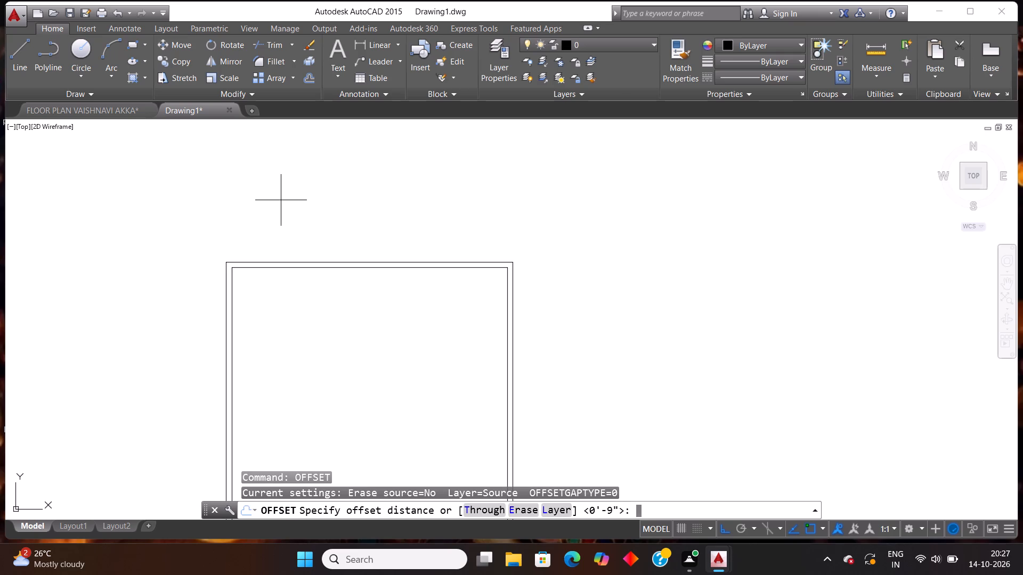
pyautogui.write("9'4'")
pyautogui.press('BackSpace')
pyautogui.hotkey('shift', '"')
pyautogui.press('Return')
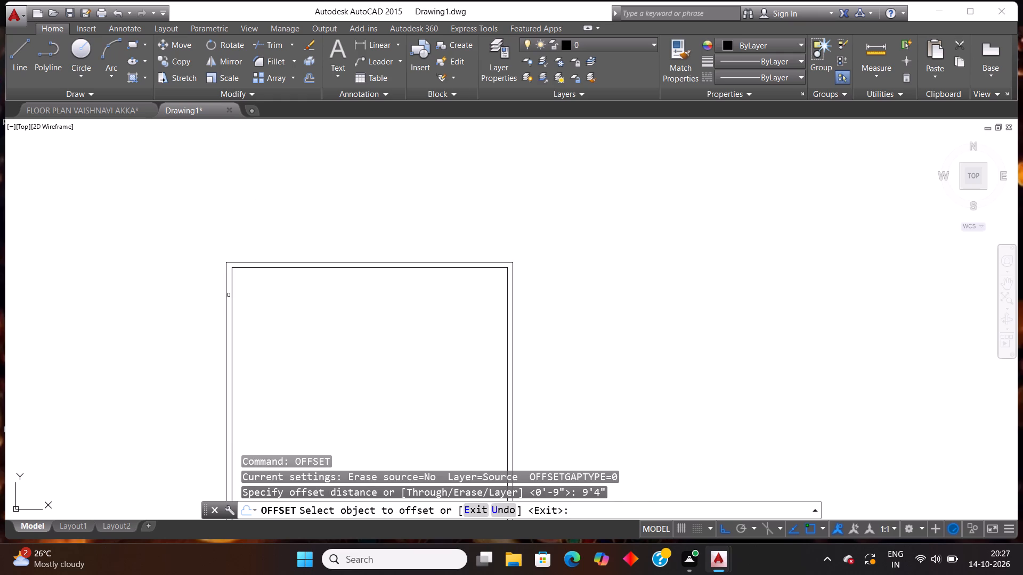
pyautogui.click(232, 298)
pyautogui.click(375, 336)
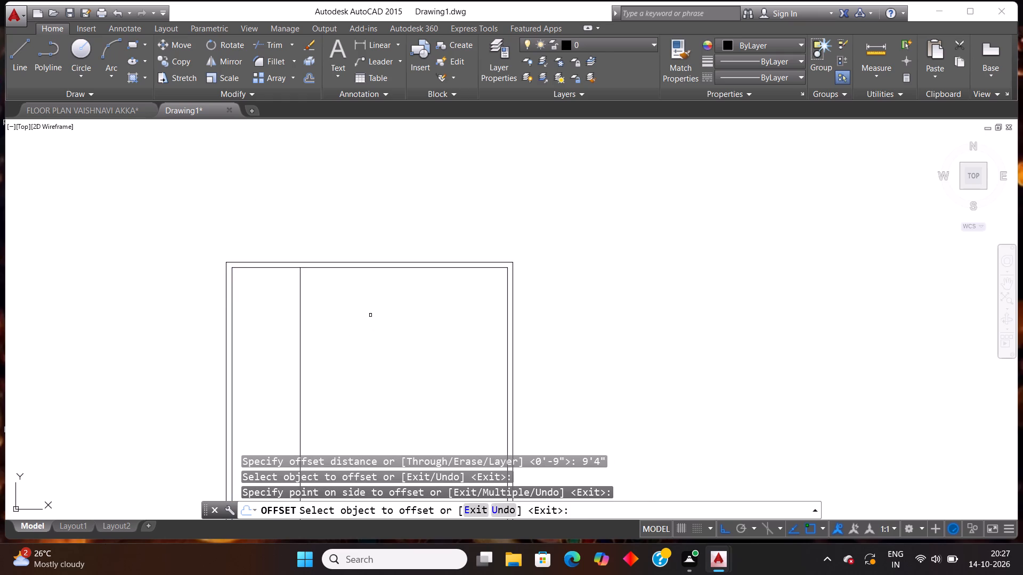
pyautogui.scroll(-2, 365, 291)
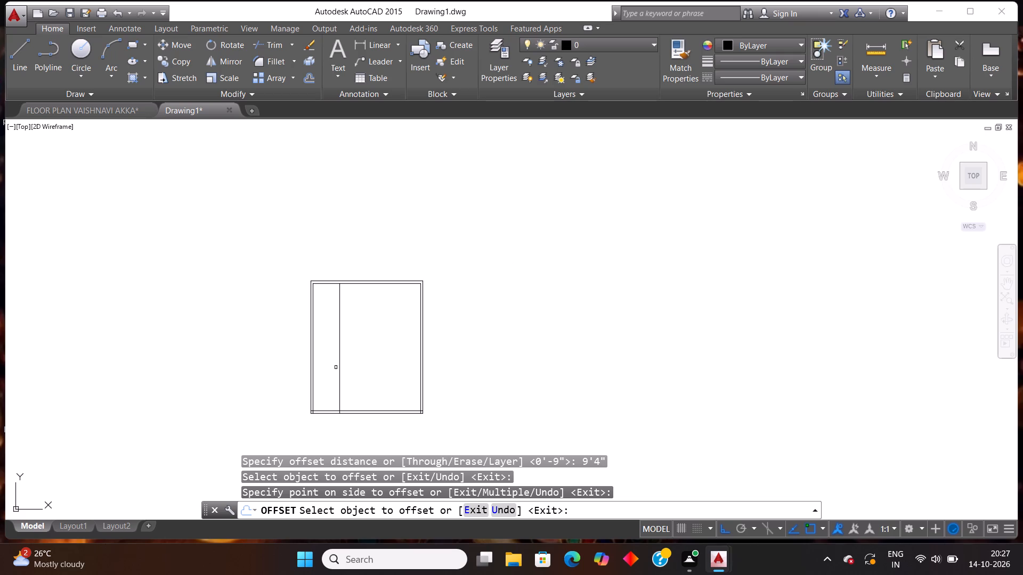
pyautogui.scroll(2, 360, 362)
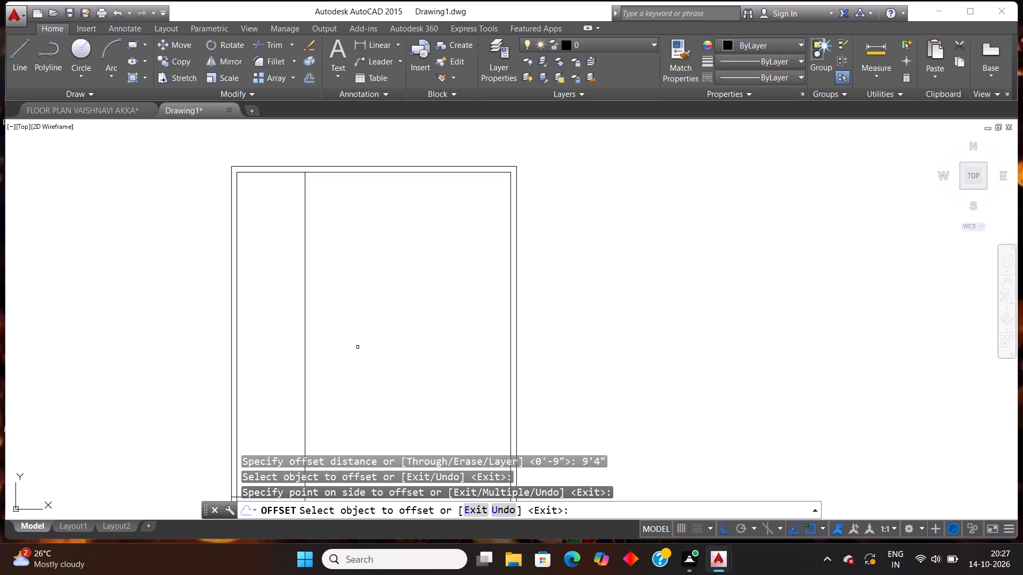
pyautogui.press('Escape')
# Offset the new vertical room line 4" to the right to form a partition wall.
pyautogui.write('off')
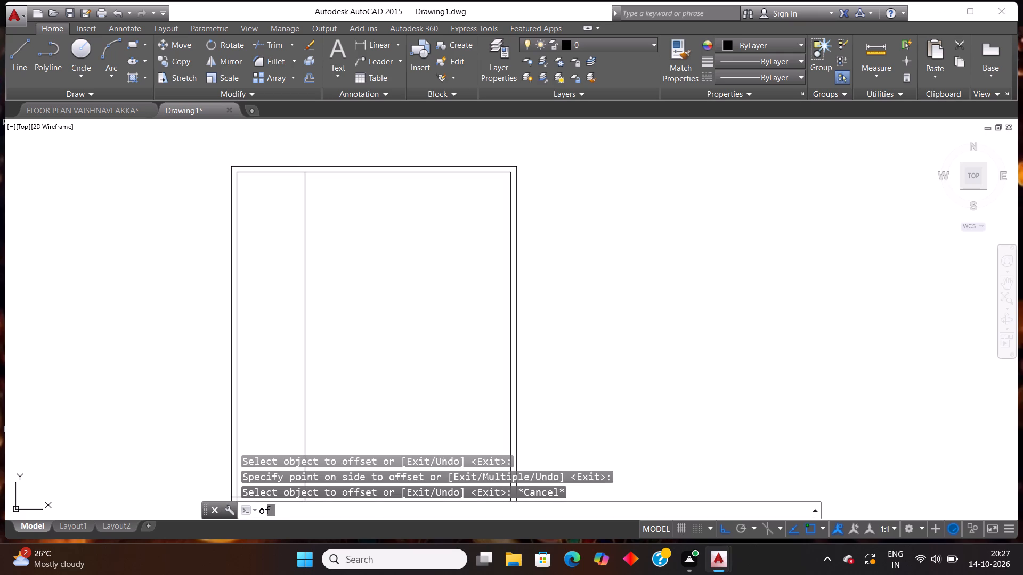
pyautogui.press('Return')
pyautogui.write('4"')
pyautogui.press('Return')
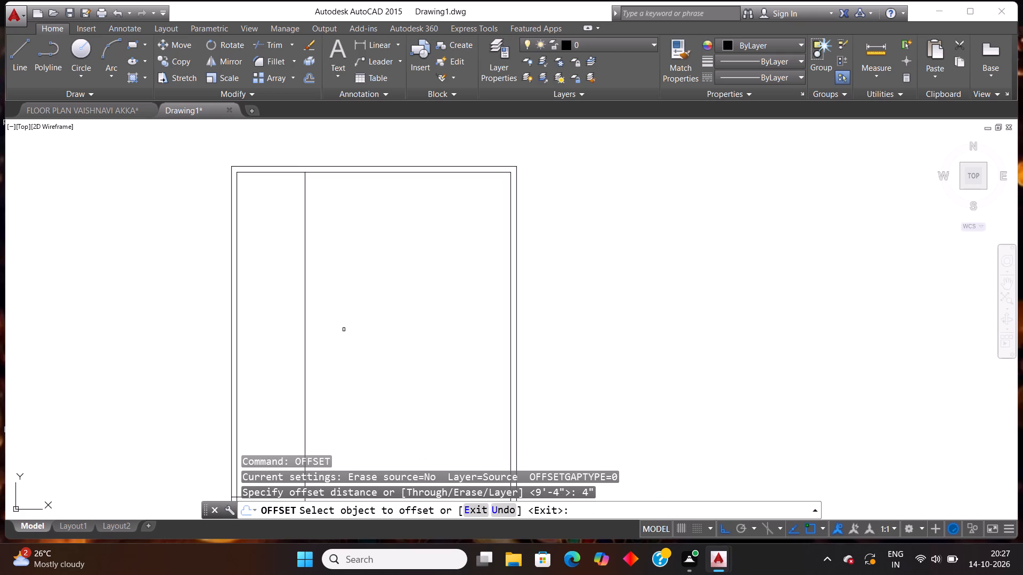
pyautogui.click(304, 261)
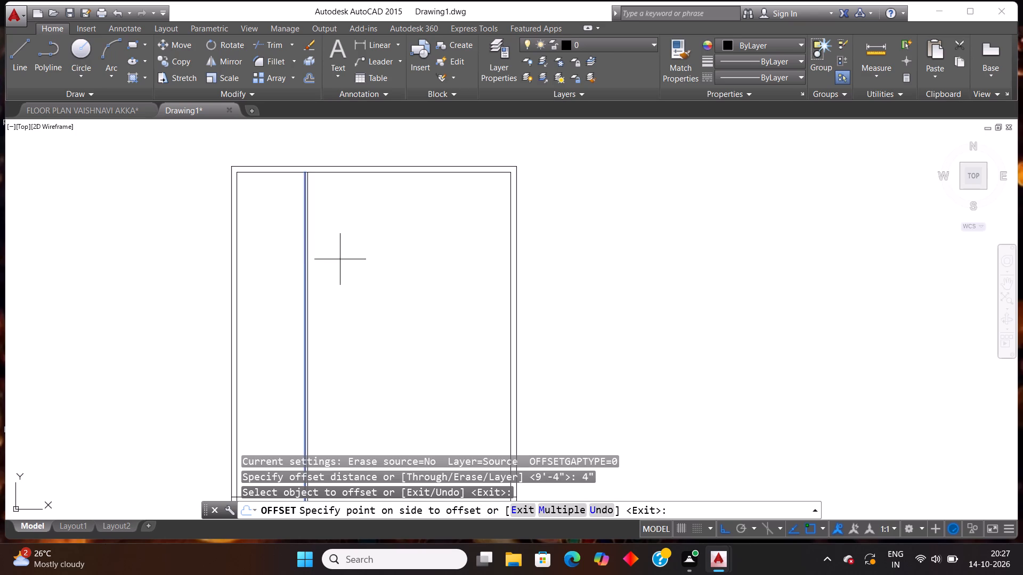
pyautogui.click(373, 255)
pyautogui.press('Escape')
# Trim the top wall's inner line between the two partition lines to open the wall junction.
pyautogui.write('tr')
pyautogui.press('Return')
pyautogui.press('Return')
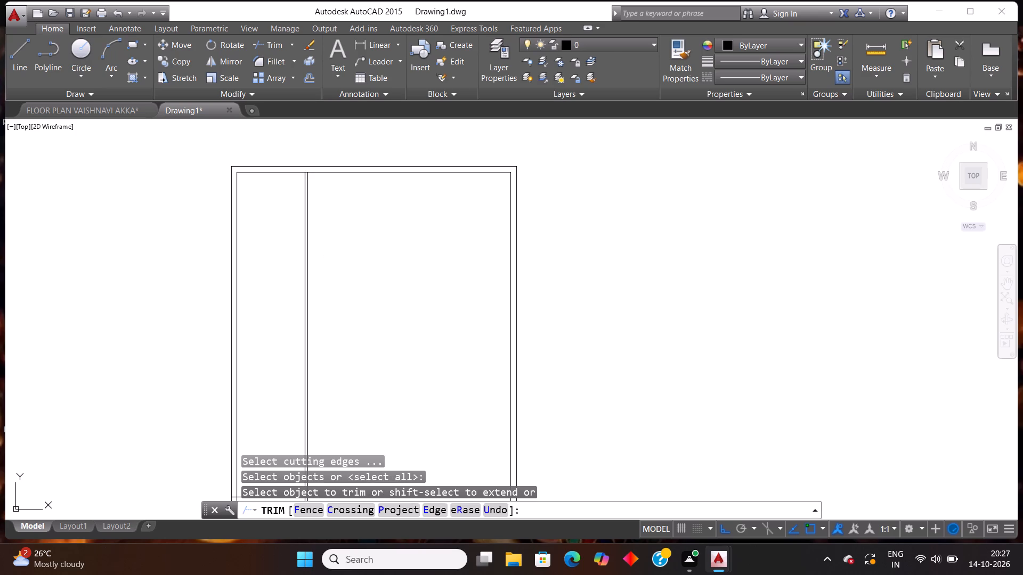
pyautogui.scroll(5, 305, 171)
pyautogui.scroll(1, 342, 216)
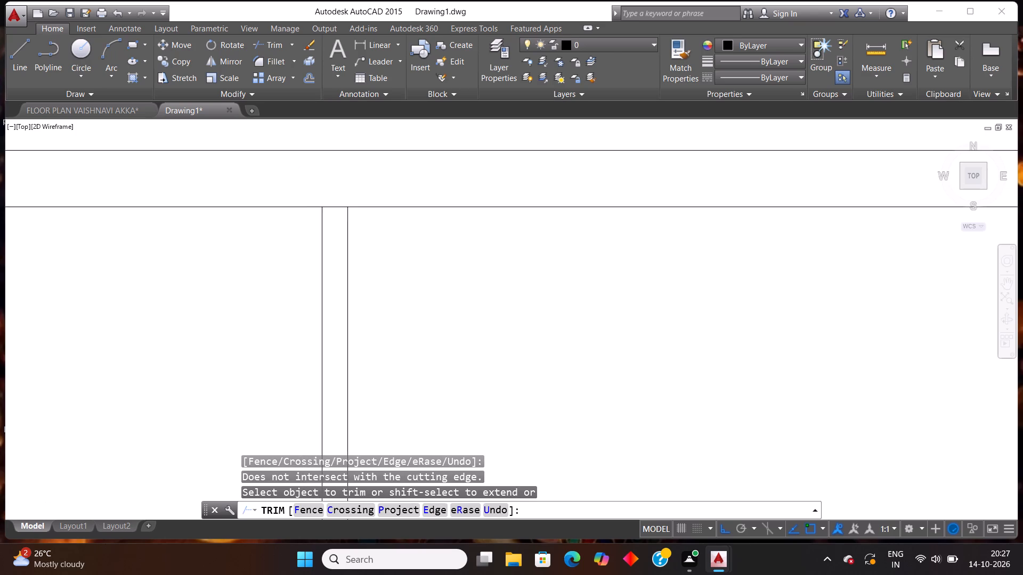
pyautogui.click(342, 216)
pyautogui.click(324, 188)
pyautogui.scroll(-6, 370, 216)
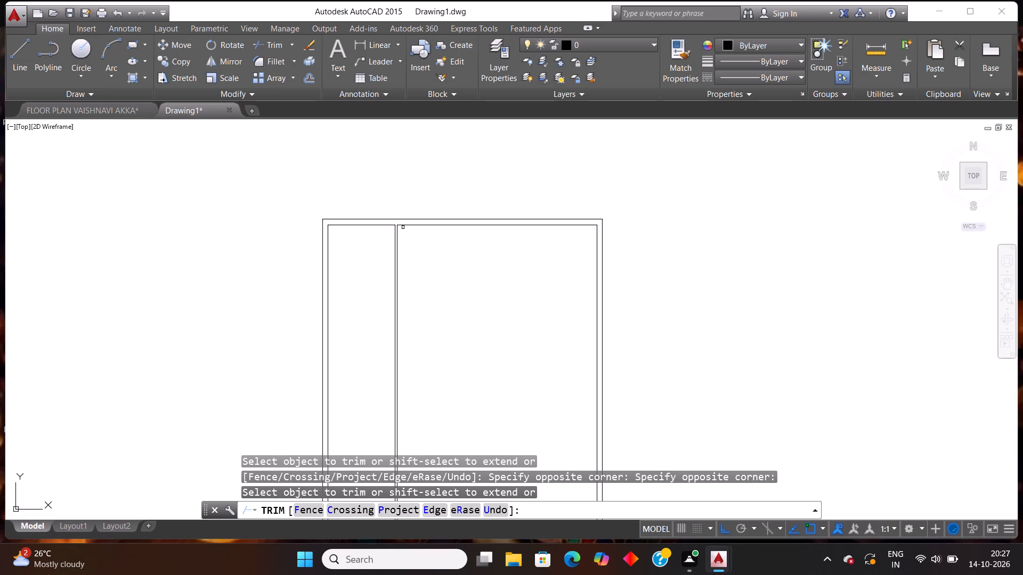
pyautogui.scroll(-2, 403, 227)
pyautogui.scroll(1, 423, 266)
pyautogui.press('Escape')
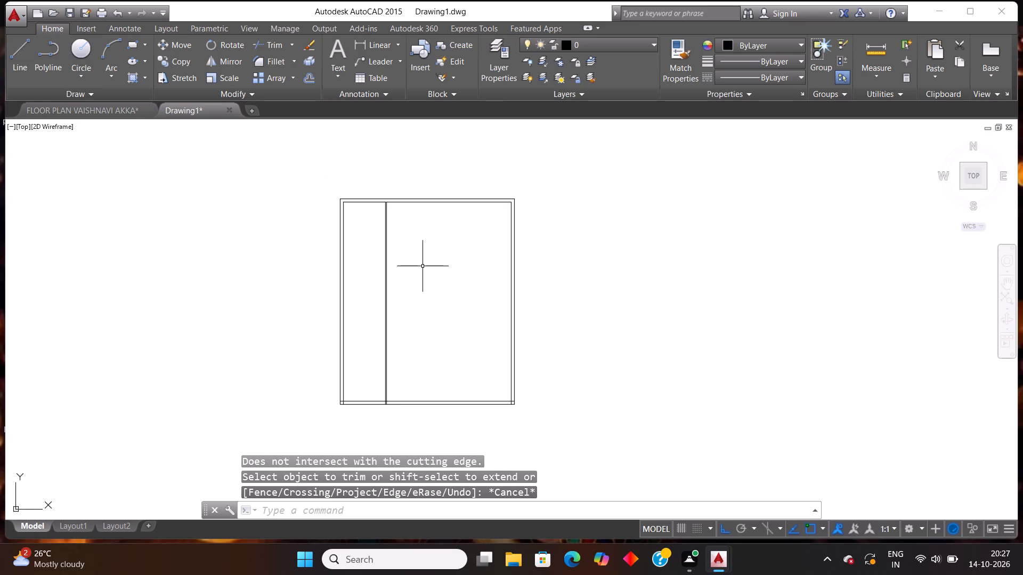
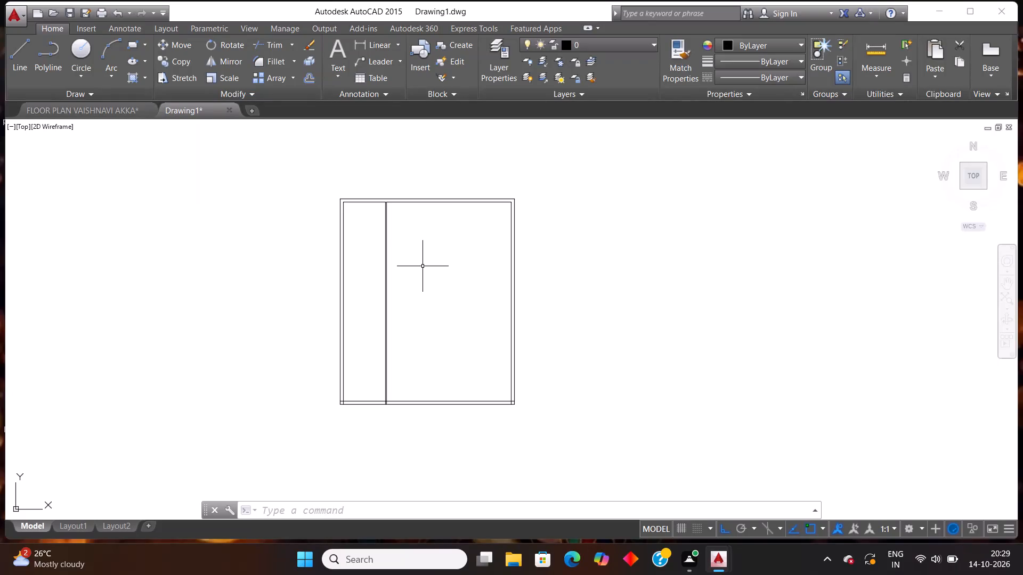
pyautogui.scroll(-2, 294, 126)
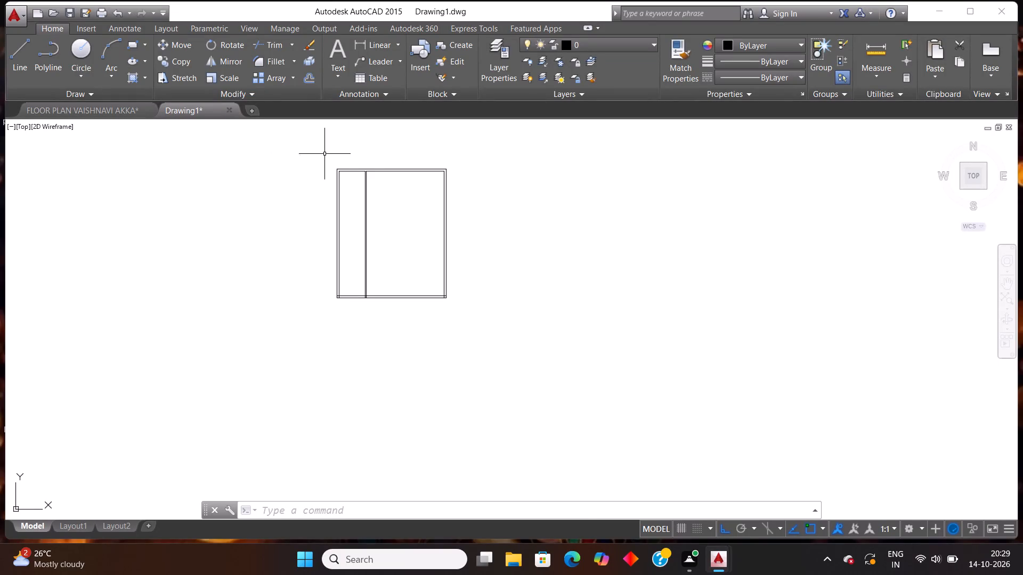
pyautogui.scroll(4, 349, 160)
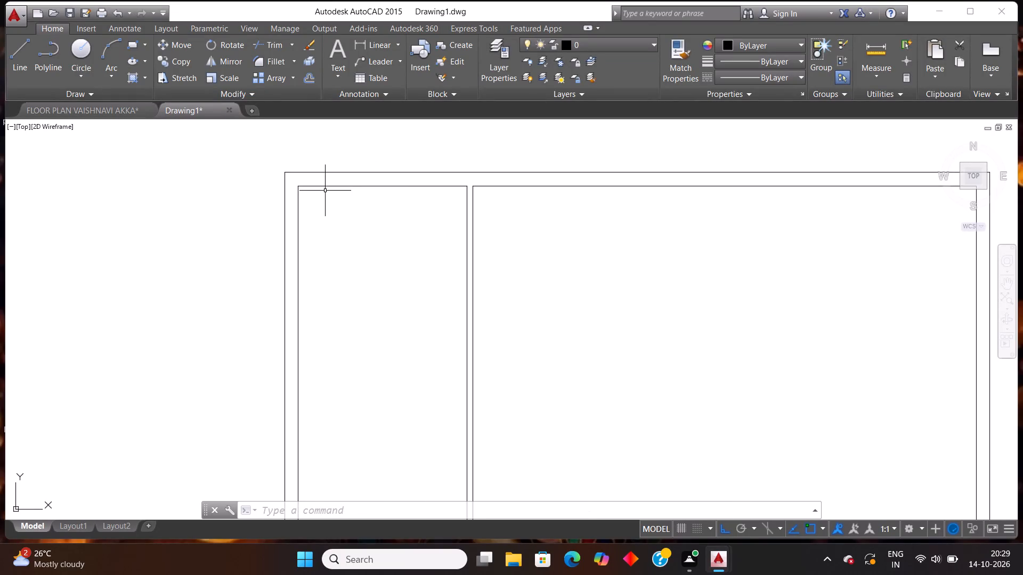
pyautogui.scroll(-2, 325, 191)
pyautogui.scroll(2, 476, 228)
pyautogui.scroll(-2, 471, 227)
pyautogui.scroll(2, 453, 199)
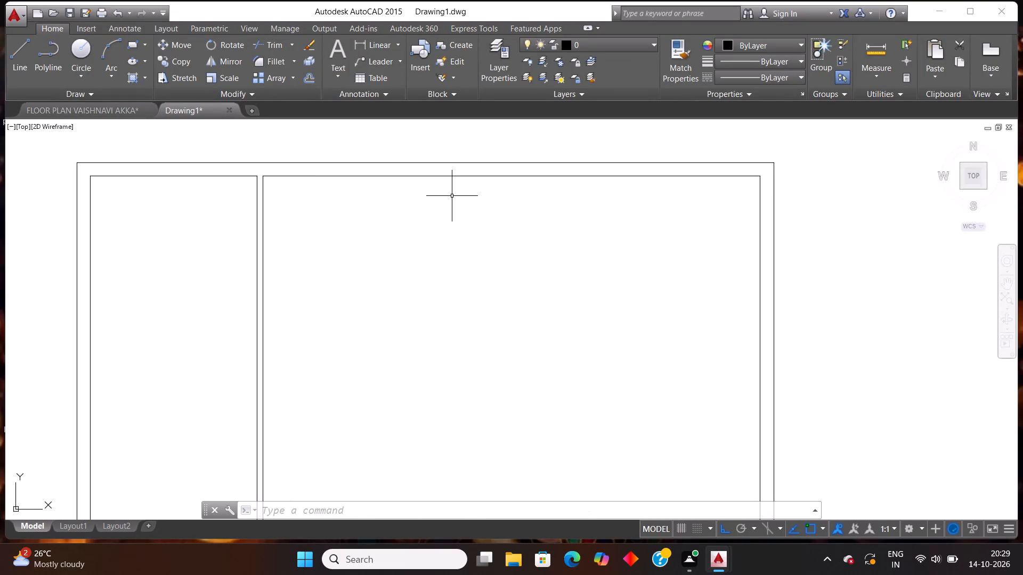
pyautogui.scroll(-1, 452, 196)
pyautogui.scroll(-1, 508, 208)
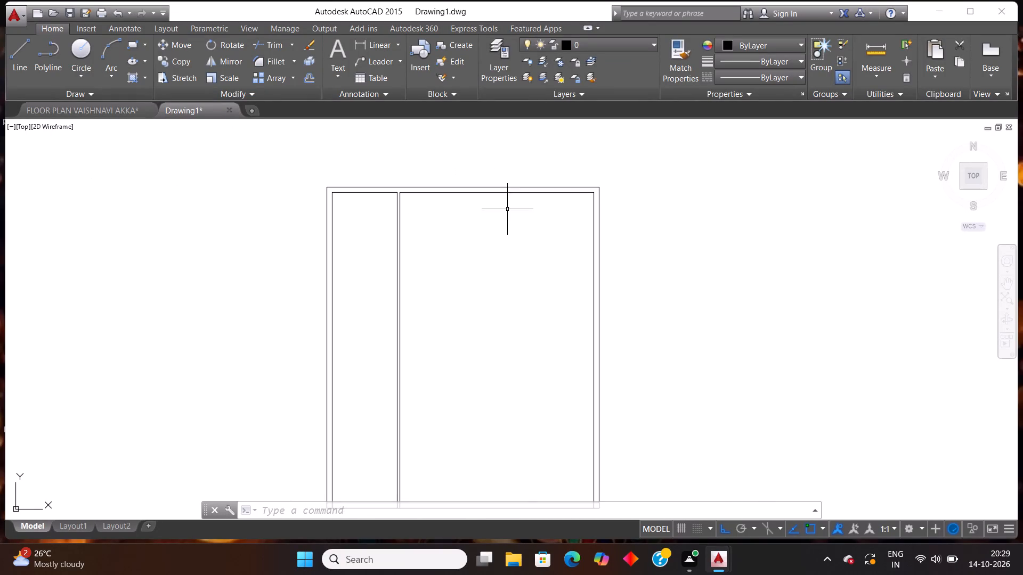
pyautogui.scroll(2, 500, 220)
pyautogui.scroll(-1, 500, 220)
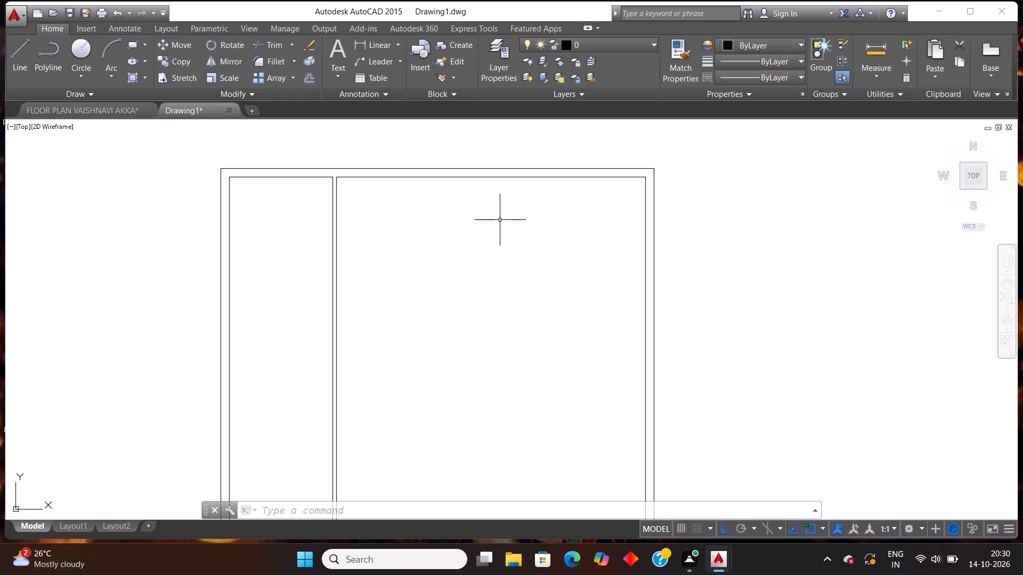
# Offset the right wall's inner line 13'5" inward to set the width of the room along the right wall.
pyautogui.write('off')
pyautogui.press('Return')
pyautogui.write('13\'5"')
pyautogui.press('Return')
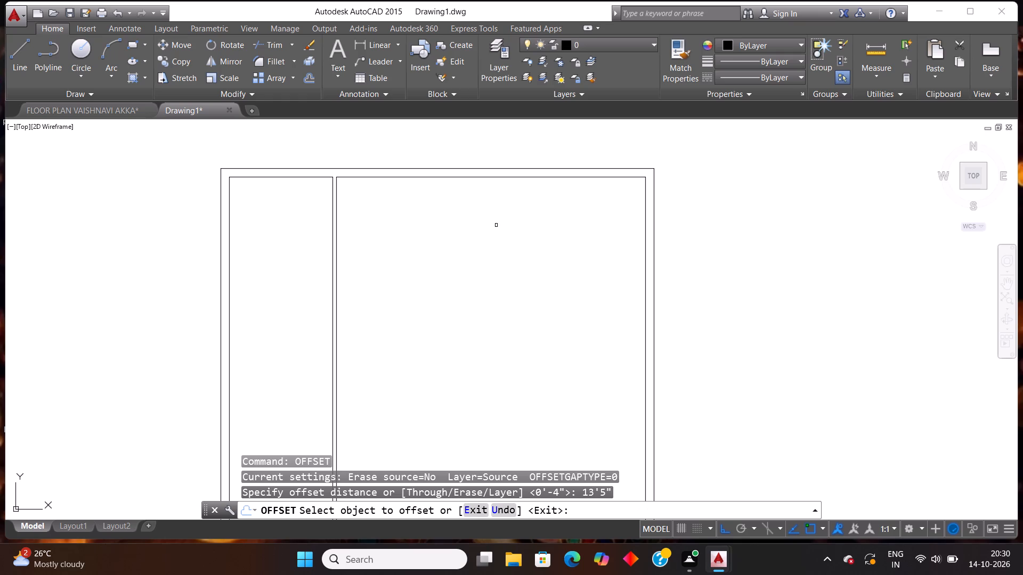
pyautogui.click(646, 202)
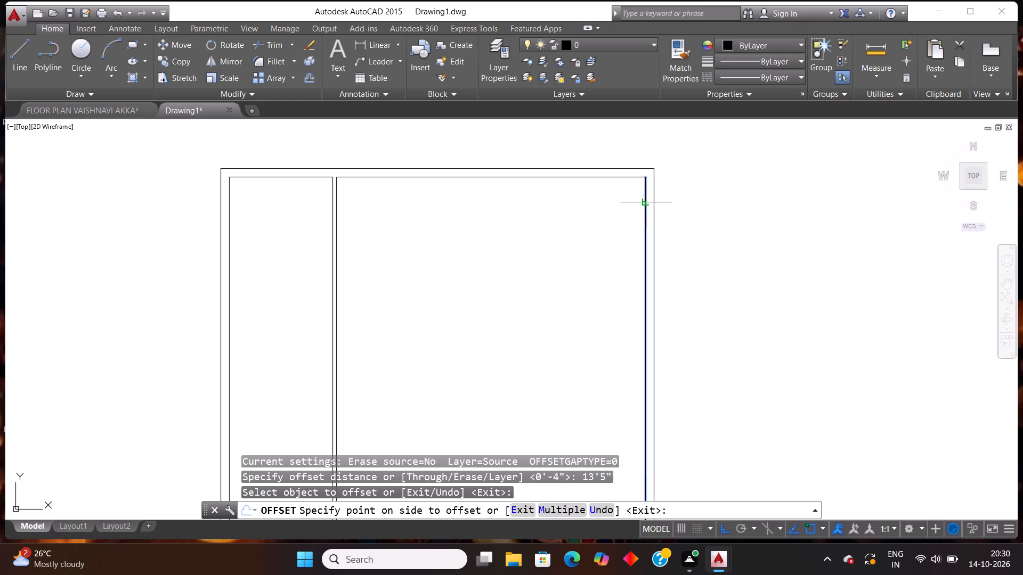
pyautogui.click(508, 228)
pyautogui.press('Escape')
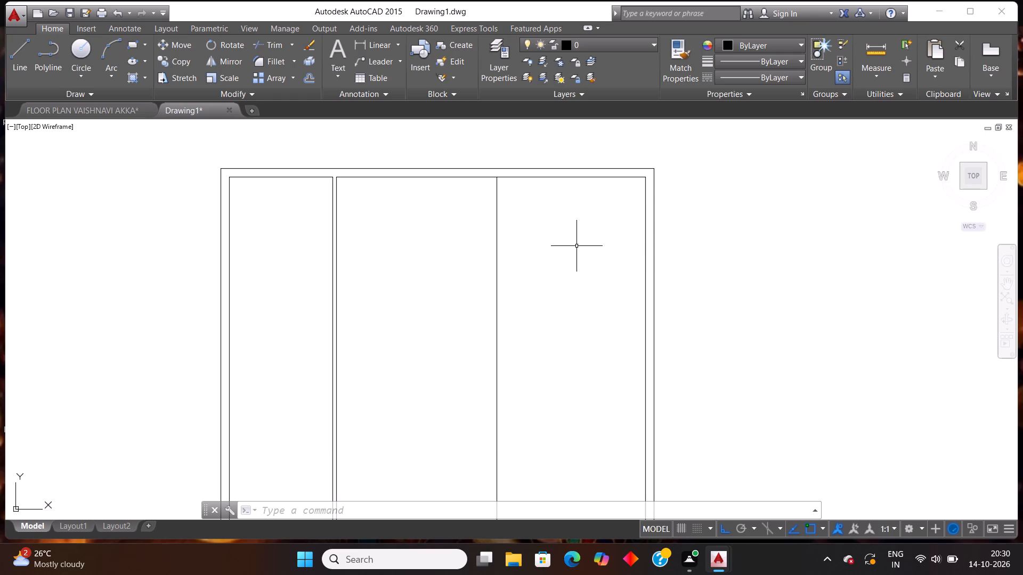
# Offset the new vertical room line 4" to the left to form the second partition wall.
pyautogui.scroll(-1, 494, 251)
pyautogui.scroll(1, 545, 266)
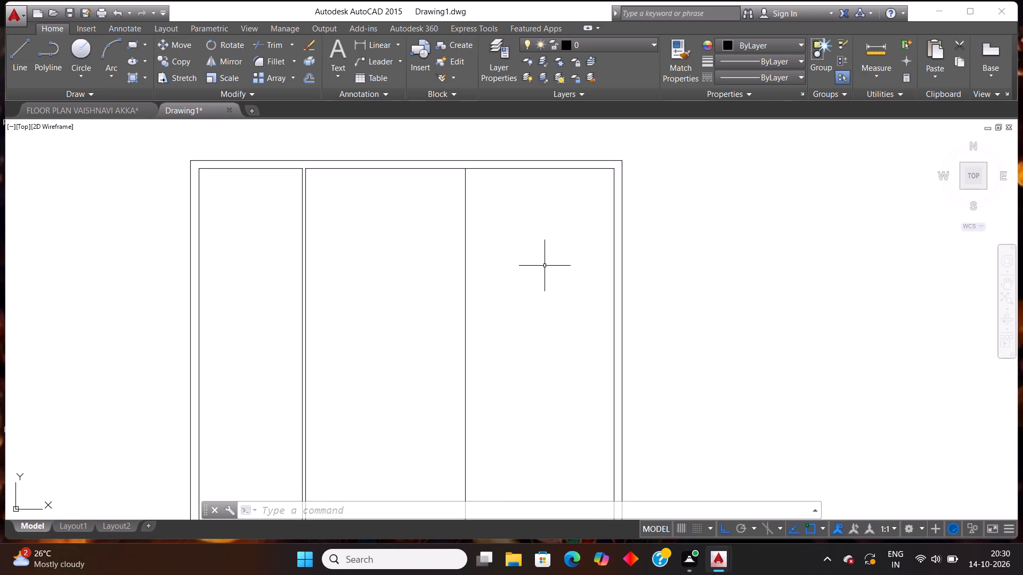
pyautogui.press('Escape')
pyautogui.write('off')
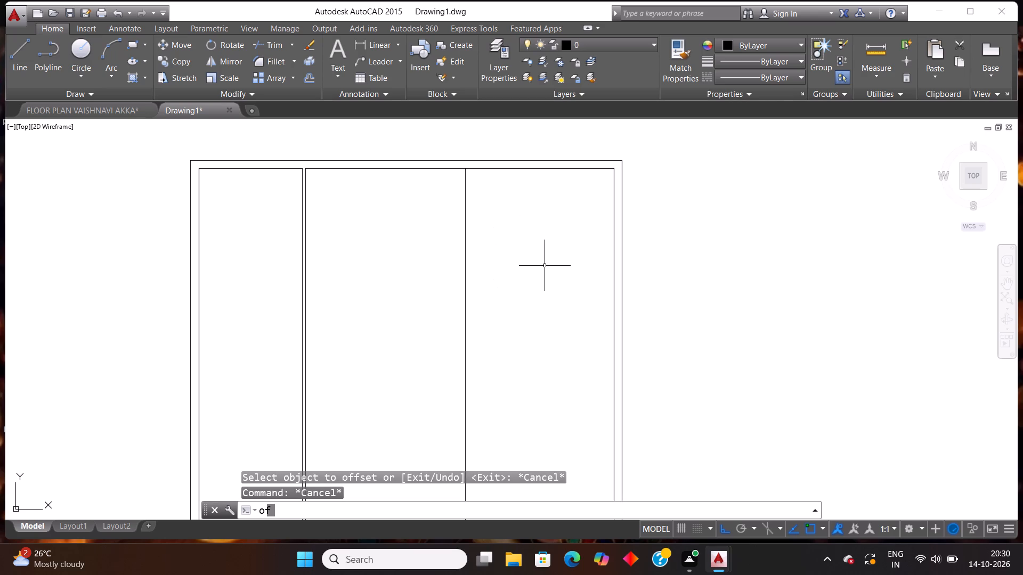
pyautogui.press('Return')
pyautogui.write('4"')
pyautogui.press('Return')
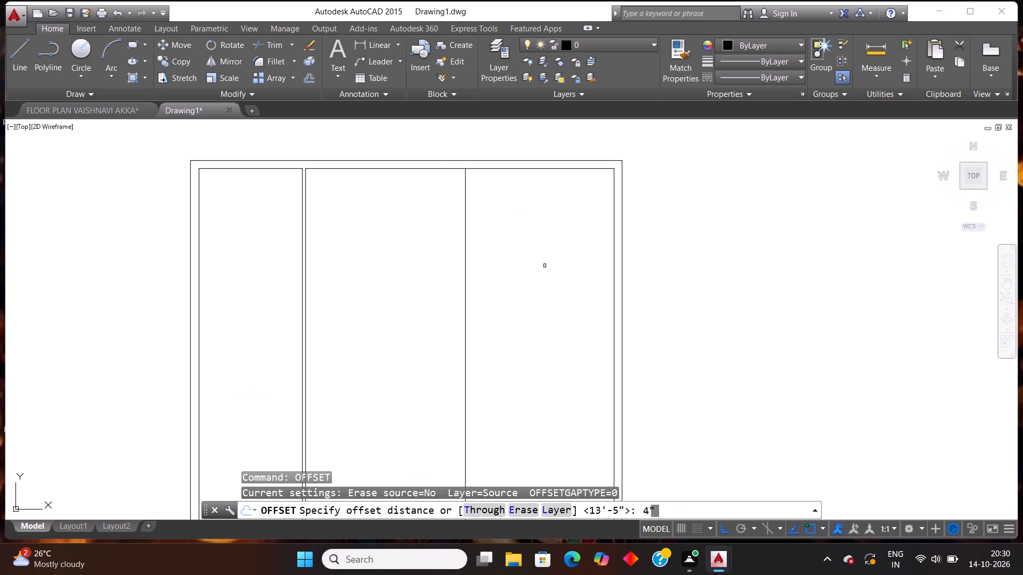
pyautogui.click(466, 237)
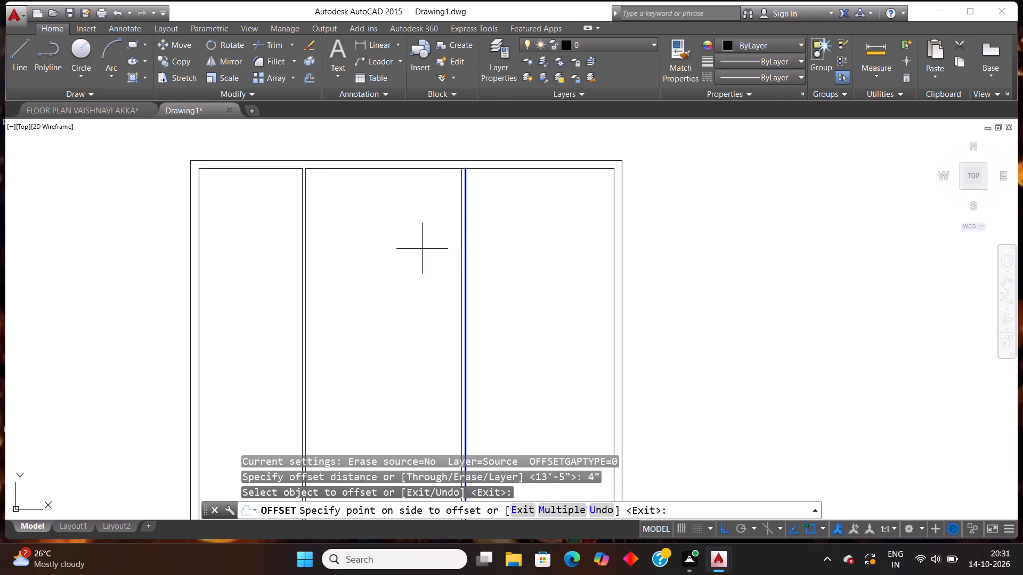
pyautogui.click(422, 249)
pyautogui.press('Escape')
# Trim the top wall's inner line between the second partition's two lines to open the wall junction.
pyautogui.write('tr')
pyautogui.press('Return')
pyautogui.press('Return')
pyautogui.scroll(4, 466, 157)
pyautogui.scroll(1, 441, 202)
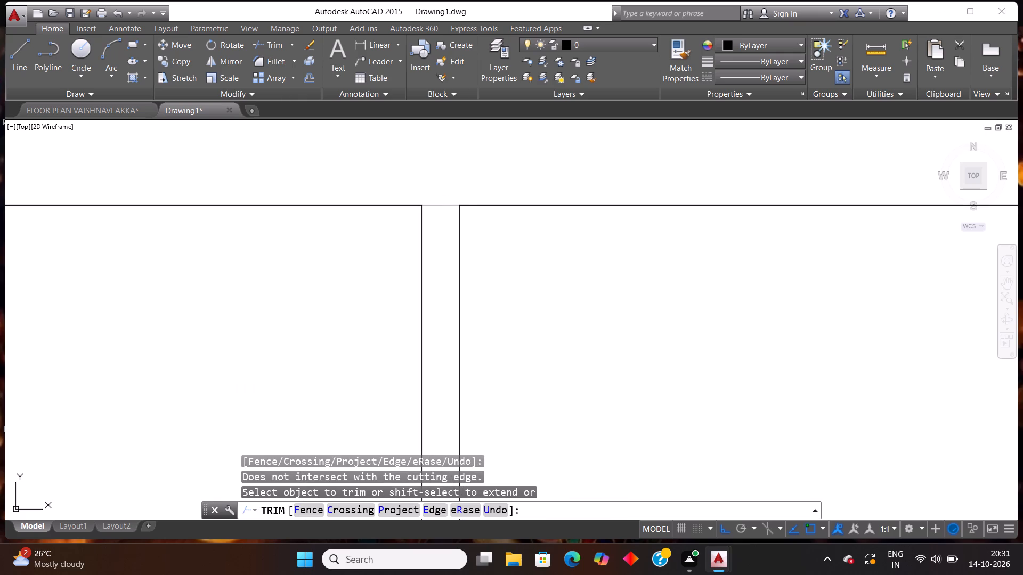
pyautogui.click(441, 205)
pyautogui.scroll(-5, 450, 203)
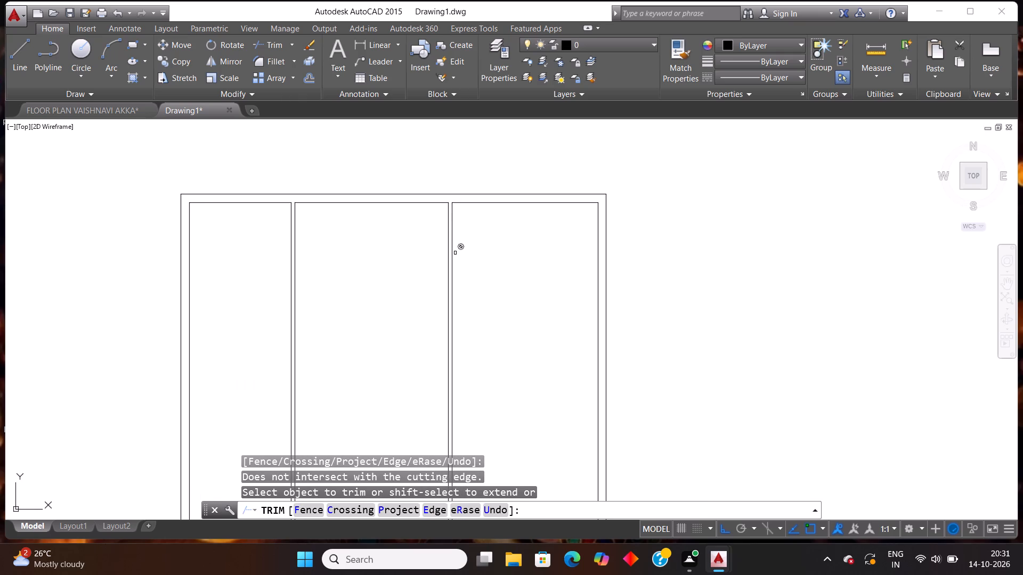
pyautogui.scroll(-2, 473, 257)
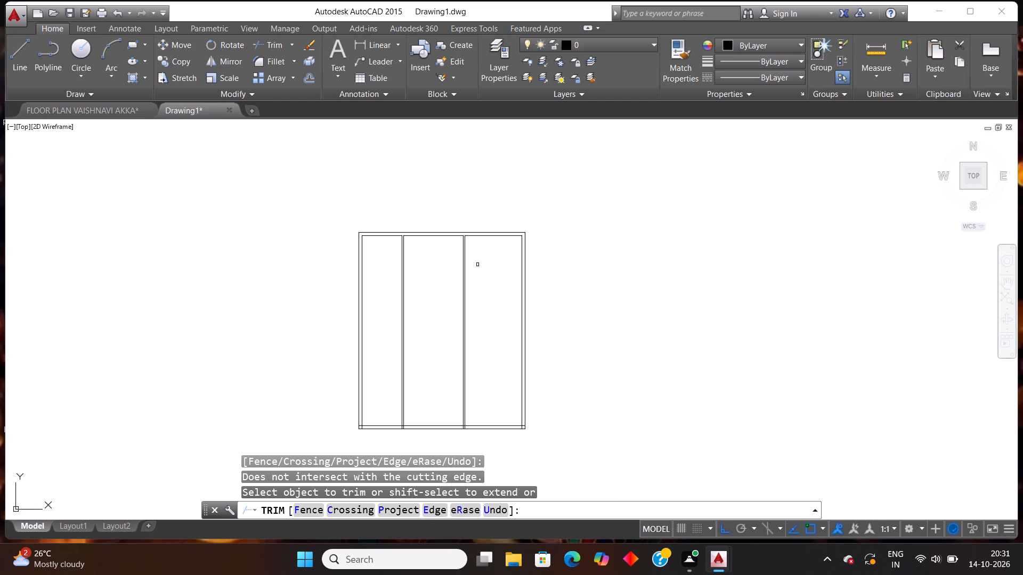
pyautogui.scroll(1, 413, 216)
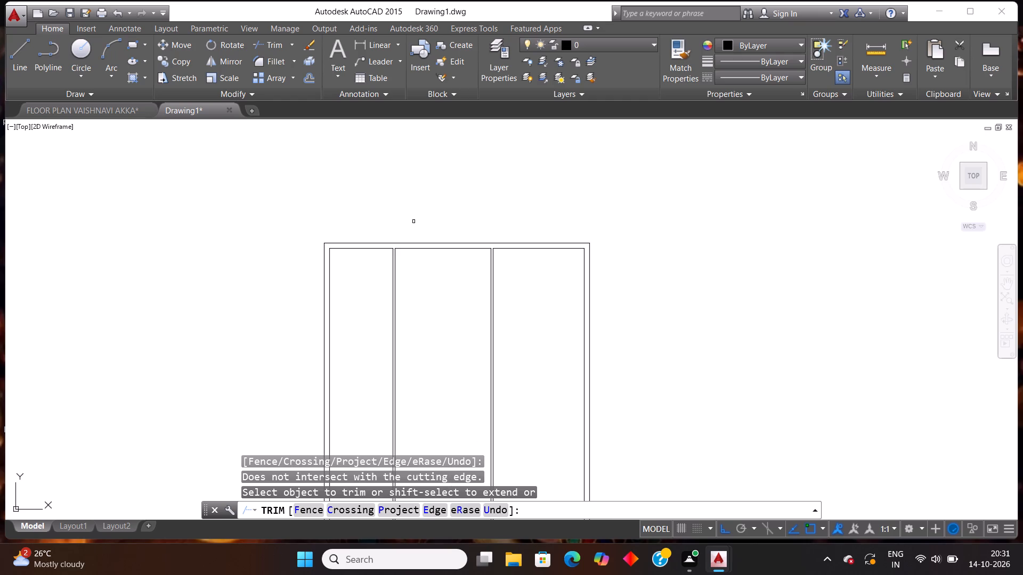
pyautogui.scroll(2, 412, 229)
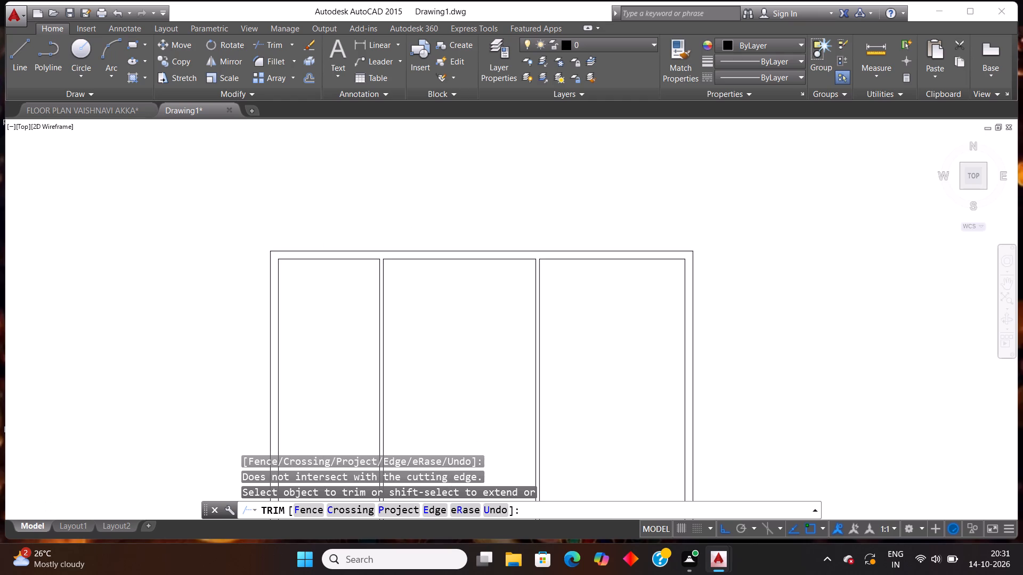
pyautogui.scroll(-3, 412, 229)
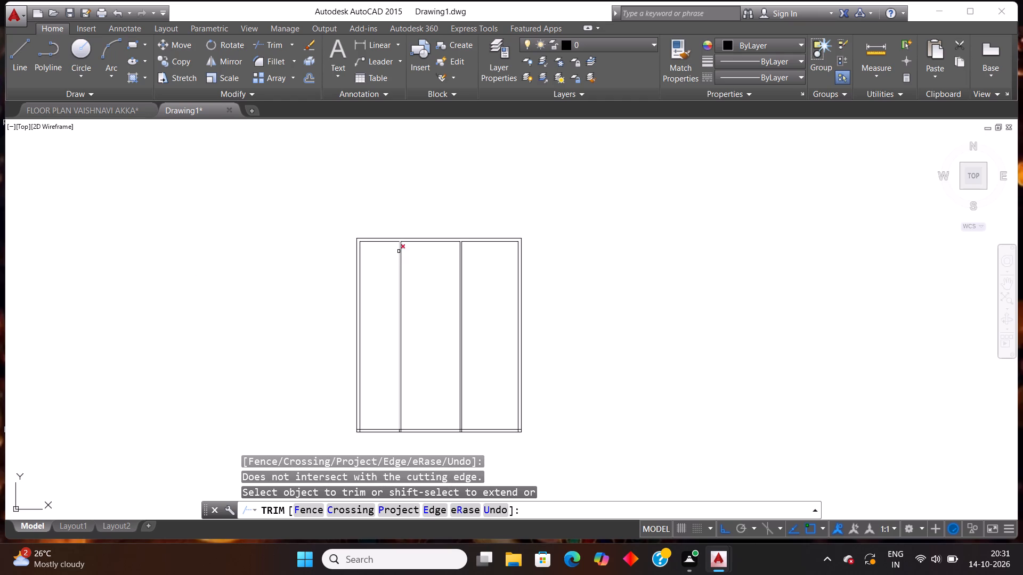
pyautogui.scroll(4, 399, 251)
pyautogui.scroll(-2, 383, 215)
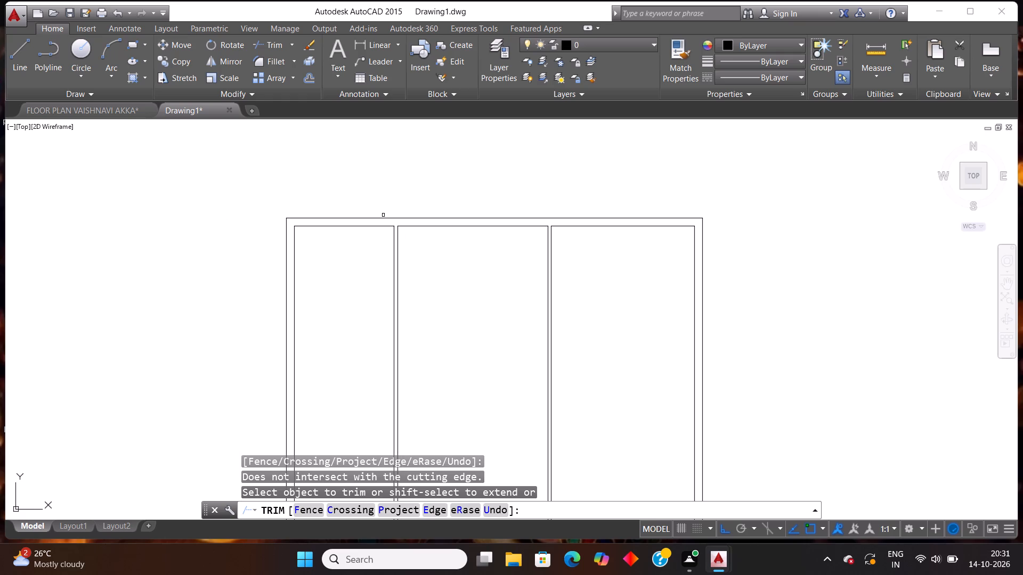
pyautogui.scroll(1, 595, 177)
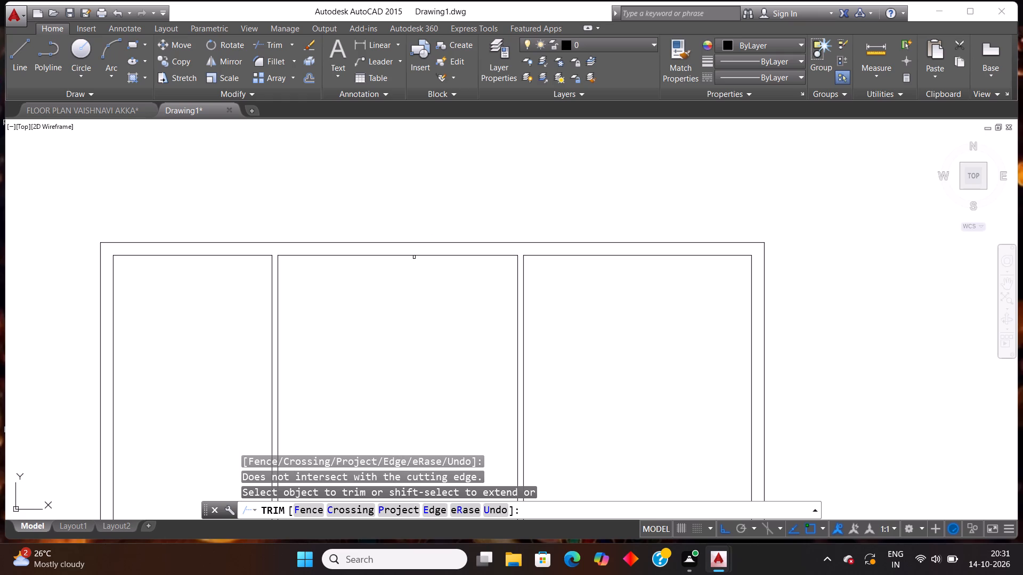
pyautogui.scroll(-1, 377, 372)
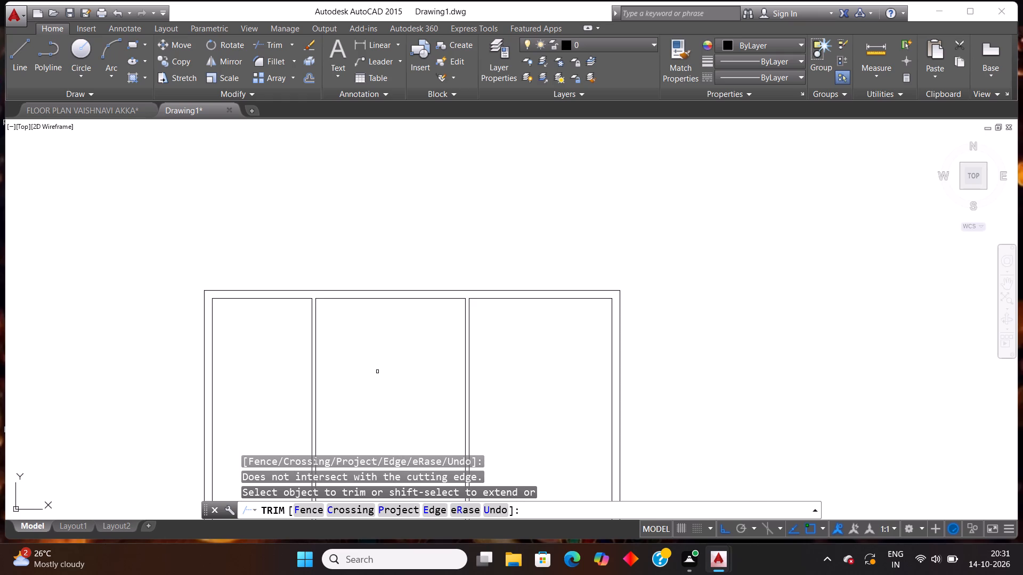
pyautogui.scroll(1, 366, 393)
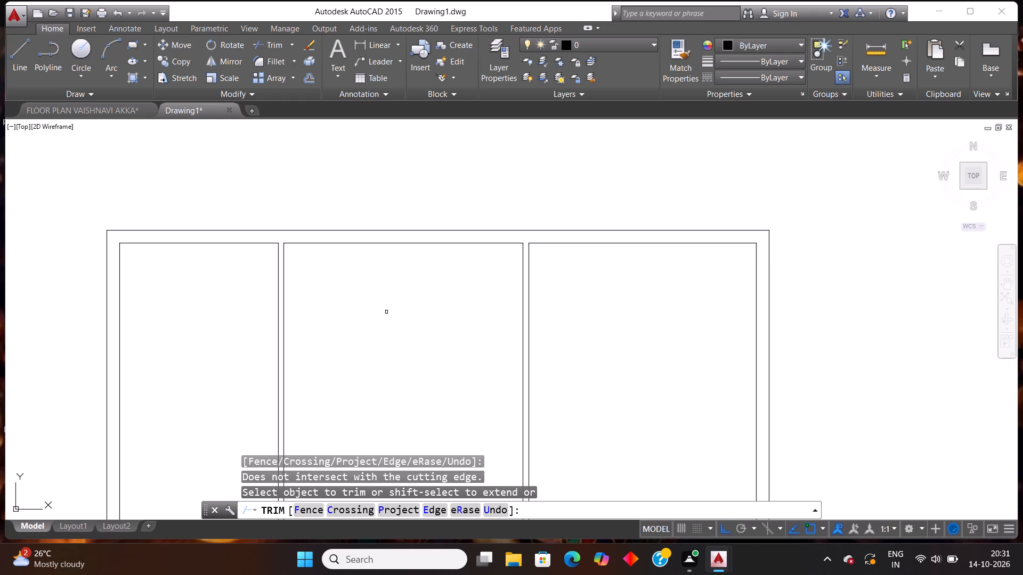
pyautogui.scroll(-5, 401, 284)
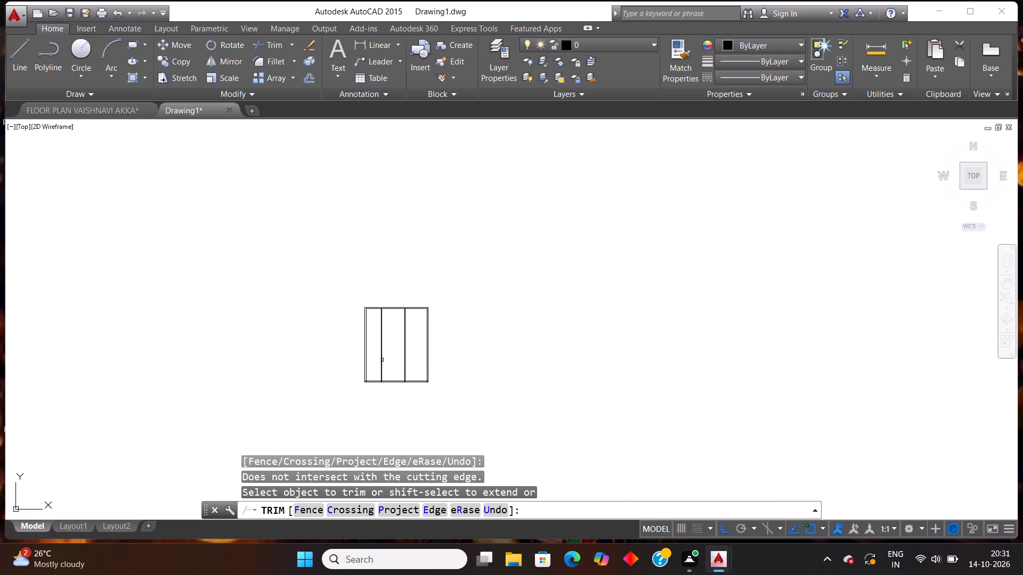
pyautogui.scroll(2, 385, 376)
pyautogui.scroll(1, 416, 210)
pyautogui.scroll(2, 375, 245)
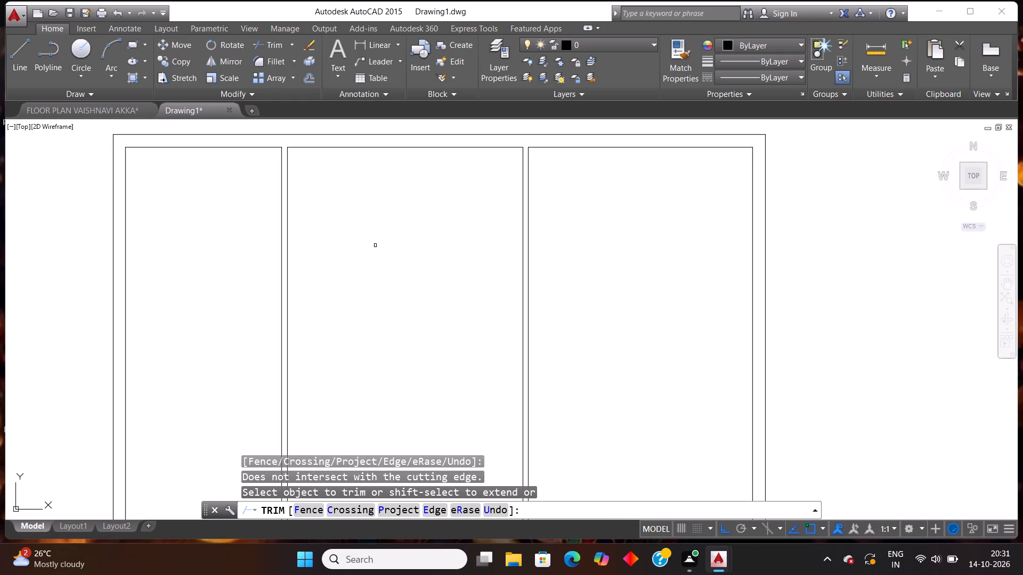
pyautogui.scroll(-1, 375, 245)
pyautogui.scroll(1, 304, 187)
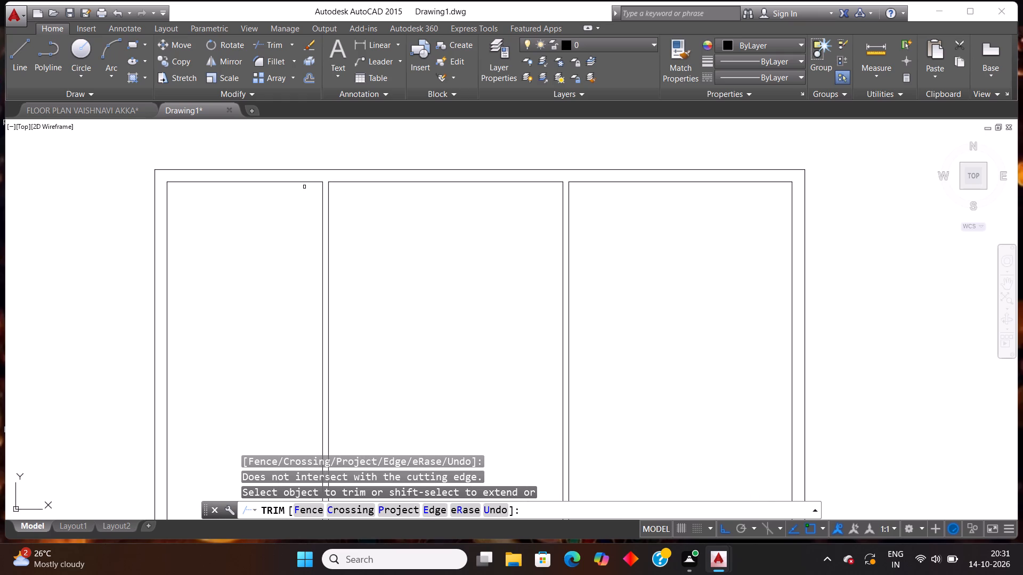
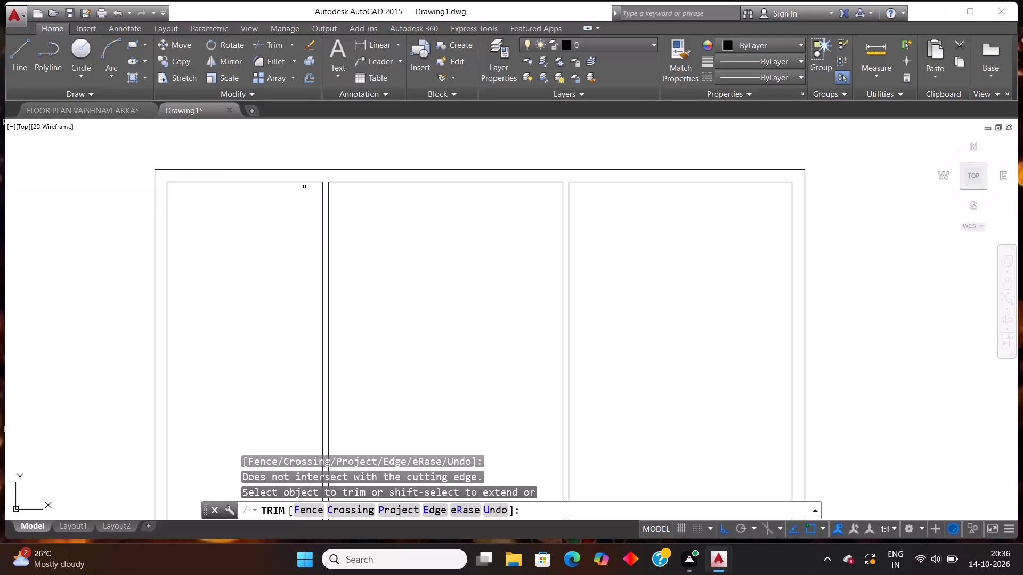
# Offset the top wall's inner line 16'11" downward in the left bay to set the upper-left room's length.
pyautogui.scroll(-3, 209, 282)
pyautogui.scroll(-2, 288, 234)
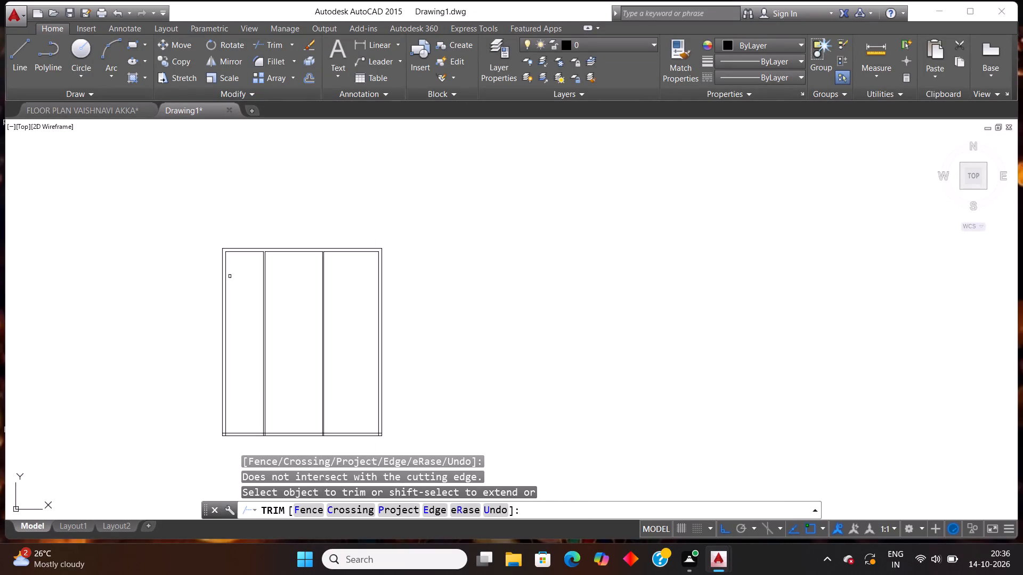
pyautogui.scroll(1, 224, 292)
pyautogui.press('Escape')
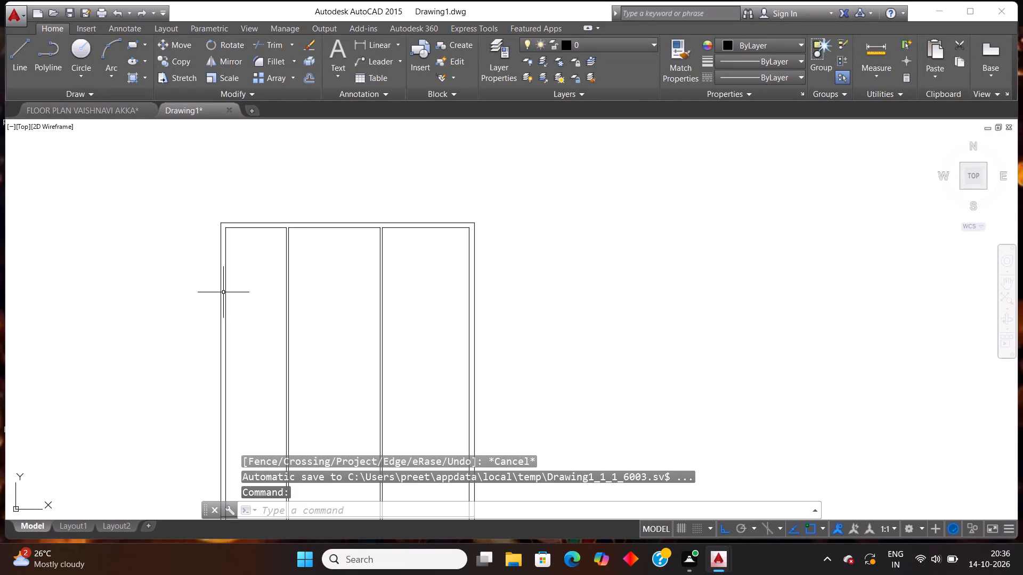
pyautogui.write('off')
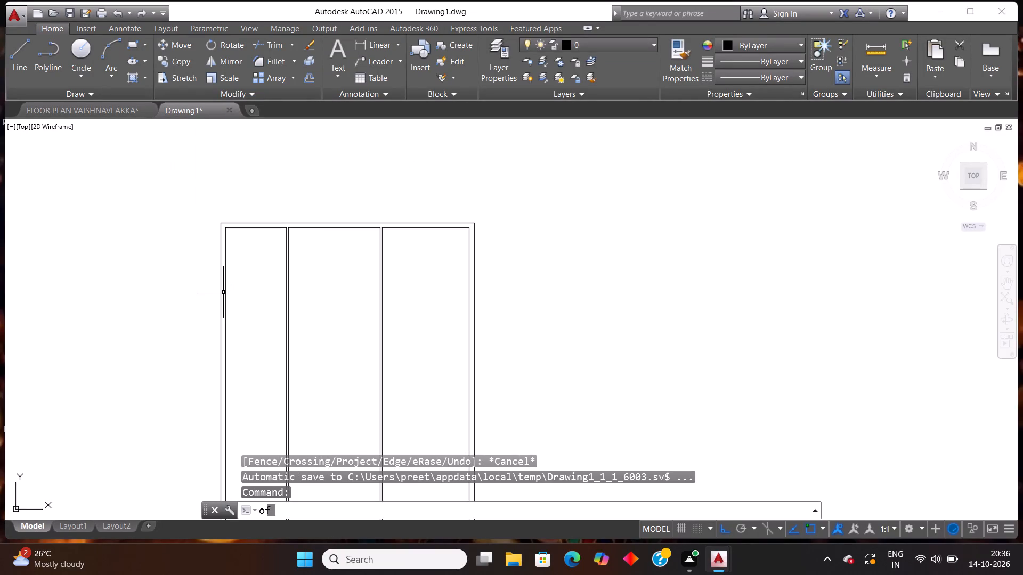
pyautogui.press('Return')
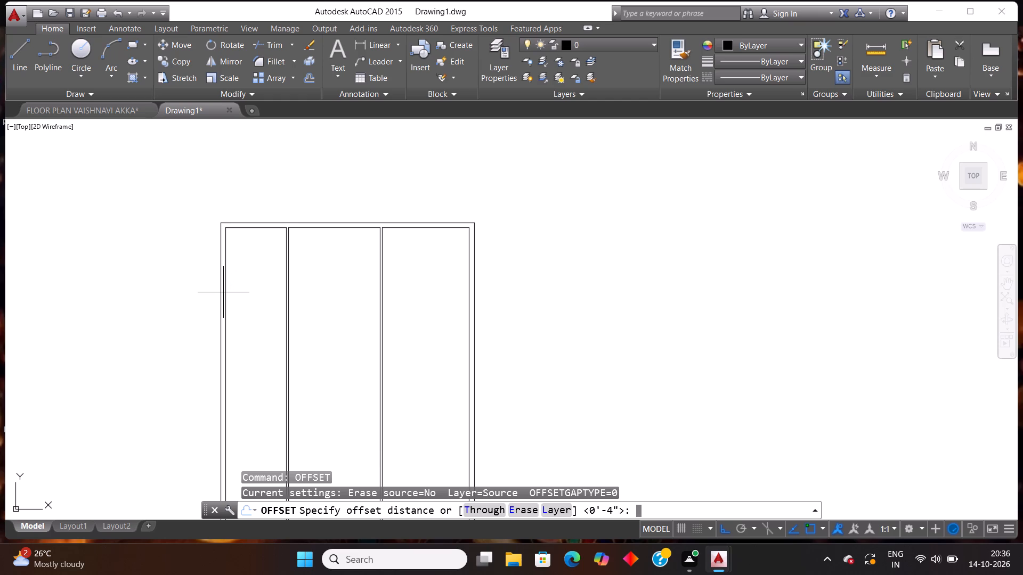
pyautogui.write("16'")
pyautogui.write('11"')
pyautogui.press('Return')
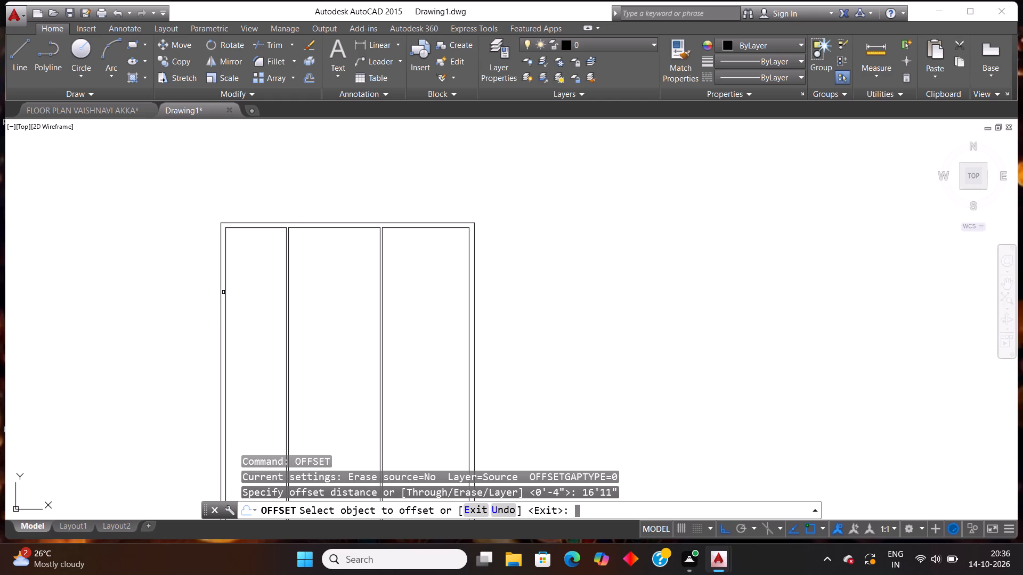
pyautogui.click(261, 228)
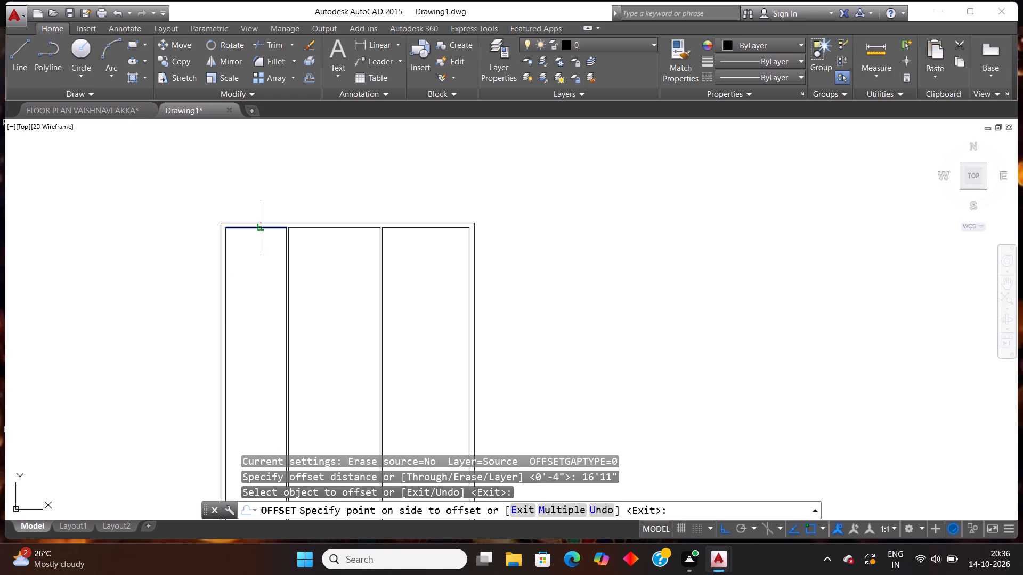
pyautogui.click(264, 386)
pyautogui.scroll(-1, 328, 242)
pyautogui.scroll(1, 255, 328)
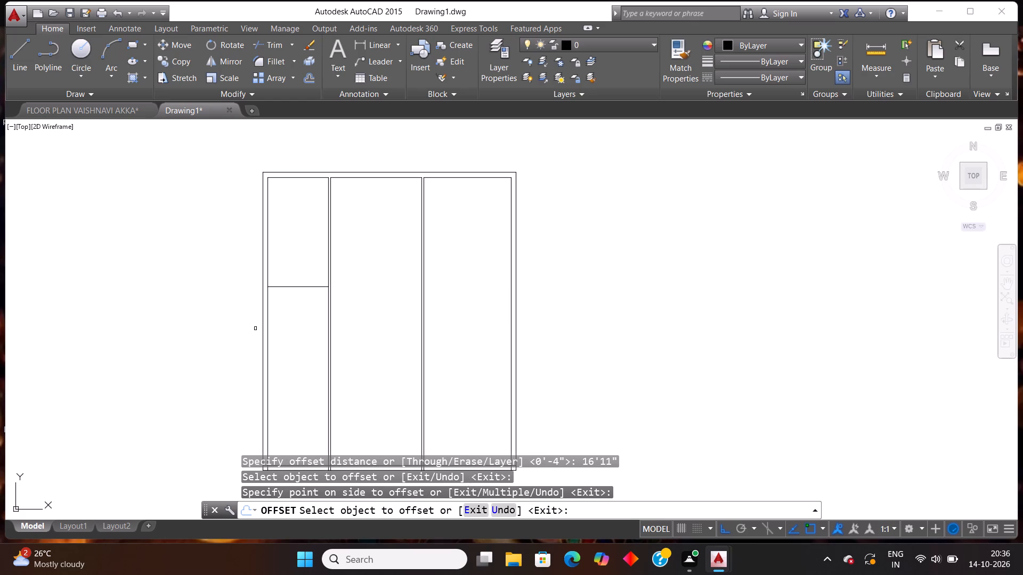
pyautogui.press('Escape')
# Offset the new horizontal room line 4" downward to form the cross partition in the left bay.
pyautogui.write('off')
pyautogui.press('Return')
pyautogui.write('4"')
pyautogui.press('Return')
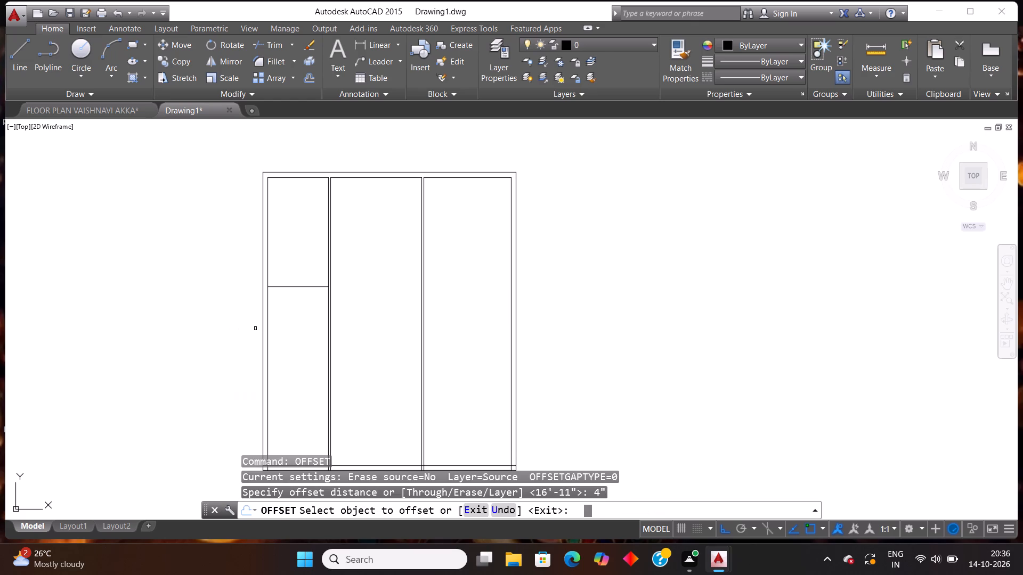
pyautogui.click(294, 287)
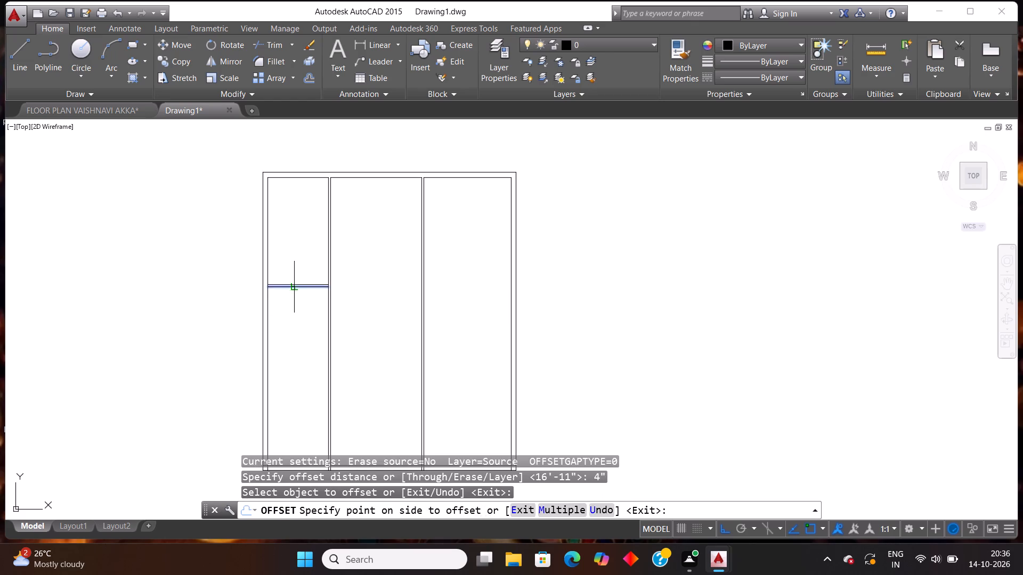
pyautogui.click(306, 354)
pyautogui.scroll(5, 272, 285)
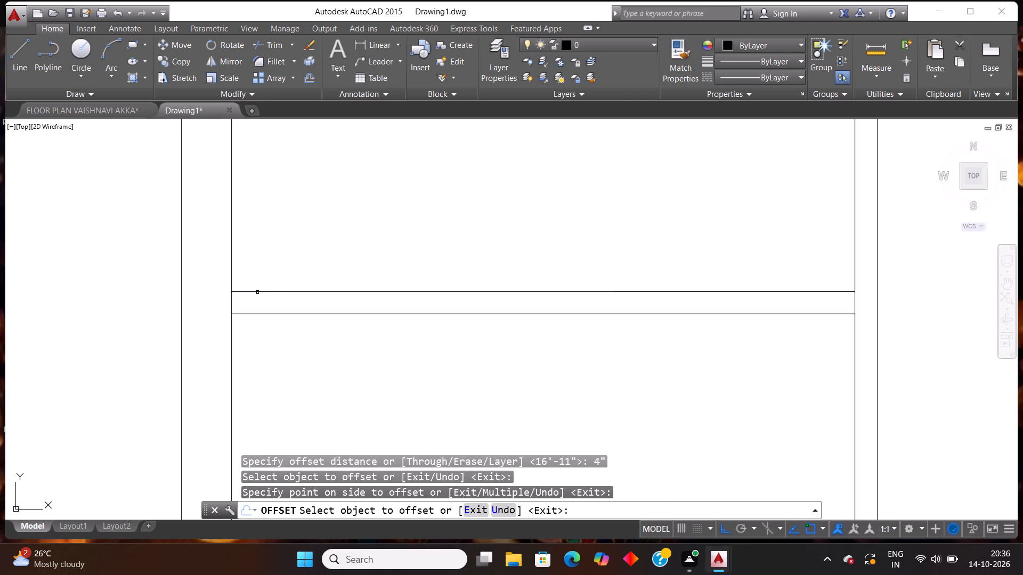
pyautogui.press('Escape')
# Trim the left wall's inner line between the cross partition's two lines to open the wall junction.
pyautogui.write('tr')
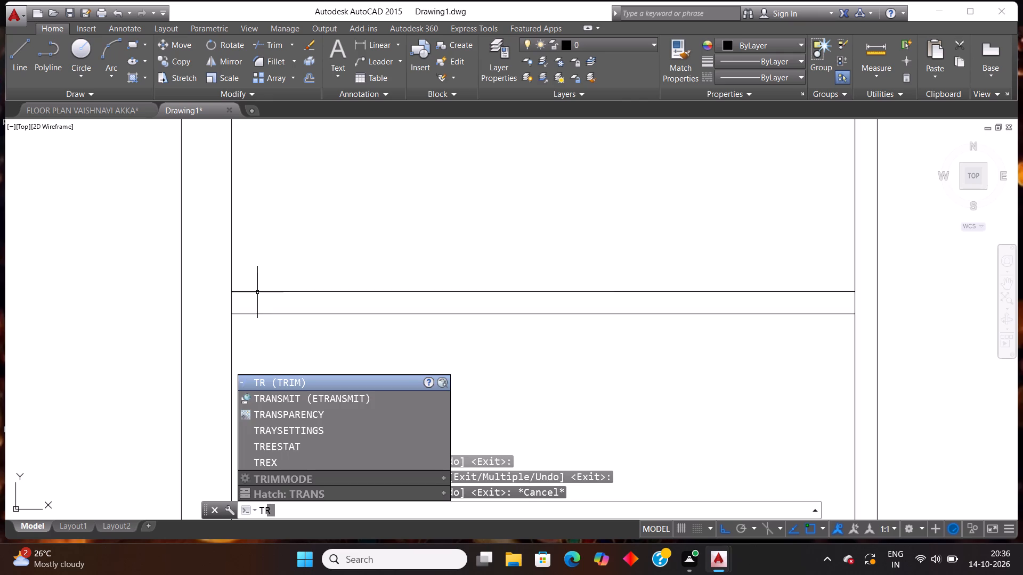
pyautogui.press('Return')
pyautogui.press('Return')
pyautogui.scroll(3, 237, 309)
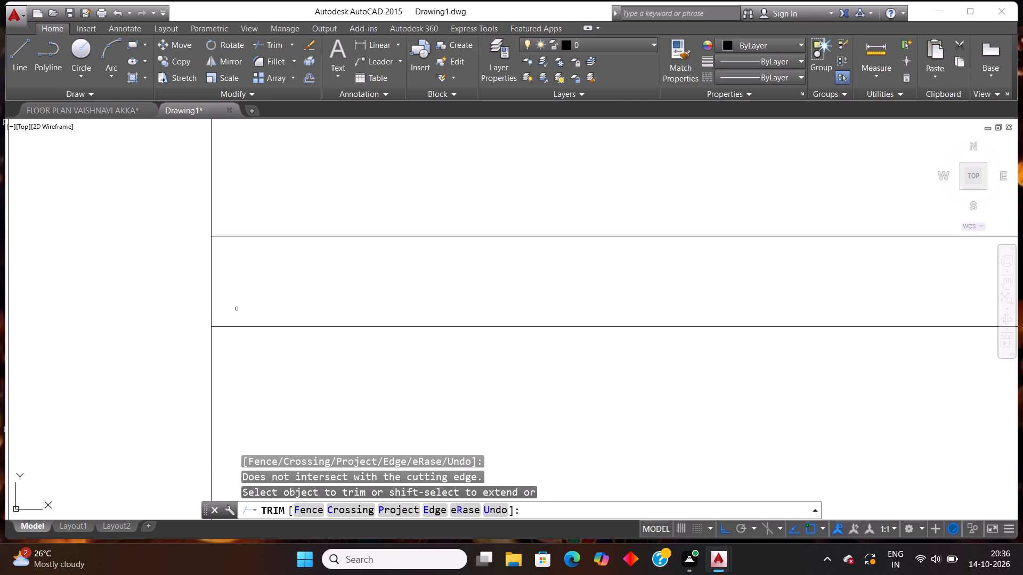
pyautogui.click(236, 309)
pyautogui.click(164, 274)
# Trim the first vertical partition's left line between the cross partition's two lines to open that junction.
pyautogui.scroll(-5, 233, 261)
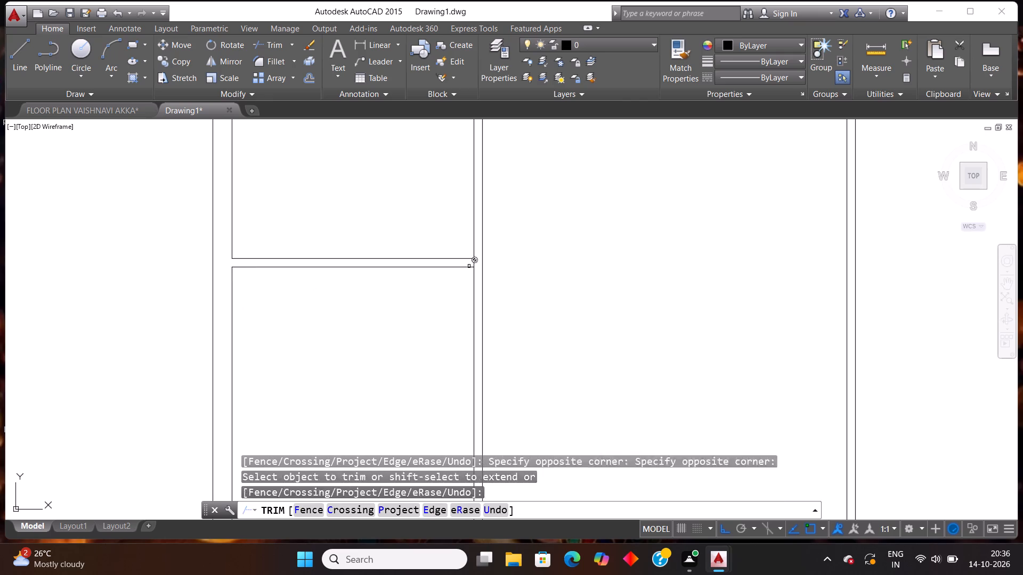
pyautogui.scroll(5, 469, 266)
pyautogui.click(462, 247)
pyautogui.click(502, 236)
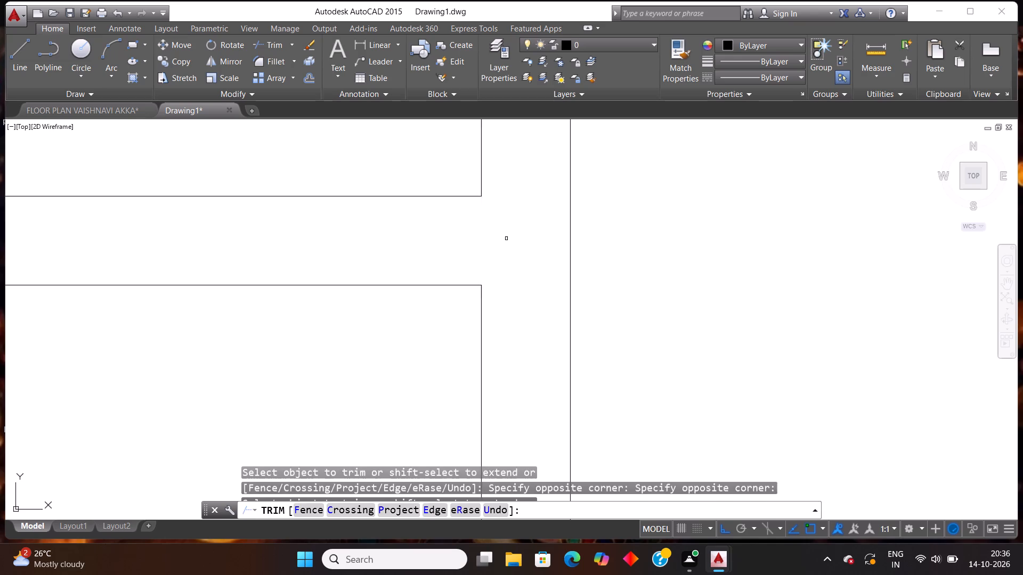
pyautogui.scroll(-8, 505, 254)
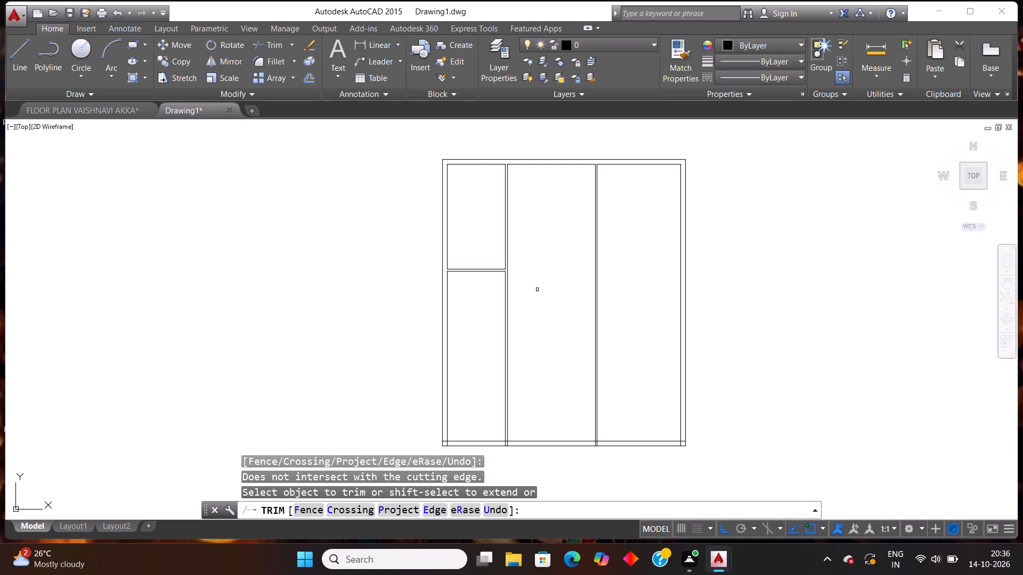
pyautogui.scroll(1, 534, 290)
pyautogui.scroll(-1, 534, 290)
pyautogui.scroll(1, 524, 211)
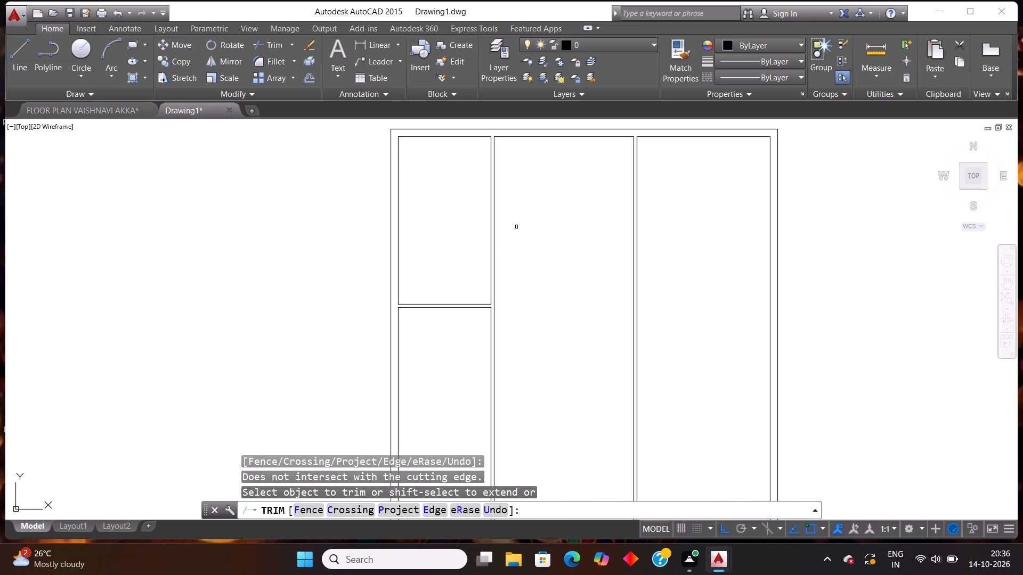
pyautogui.scroll(-1, 500, 262)
pyautogui.scroll(1, 479, 311)
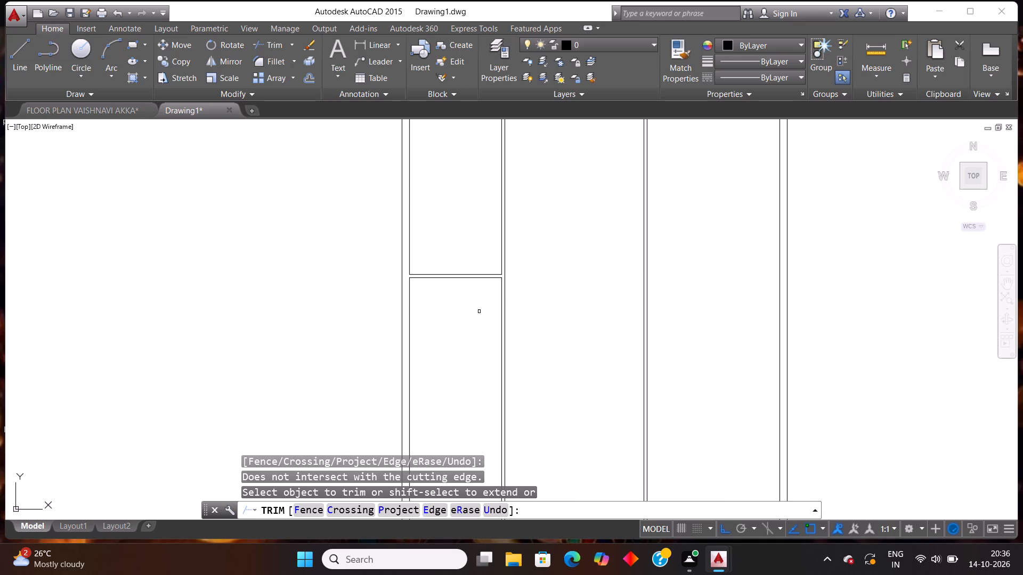
pyautogui.press('Escape')
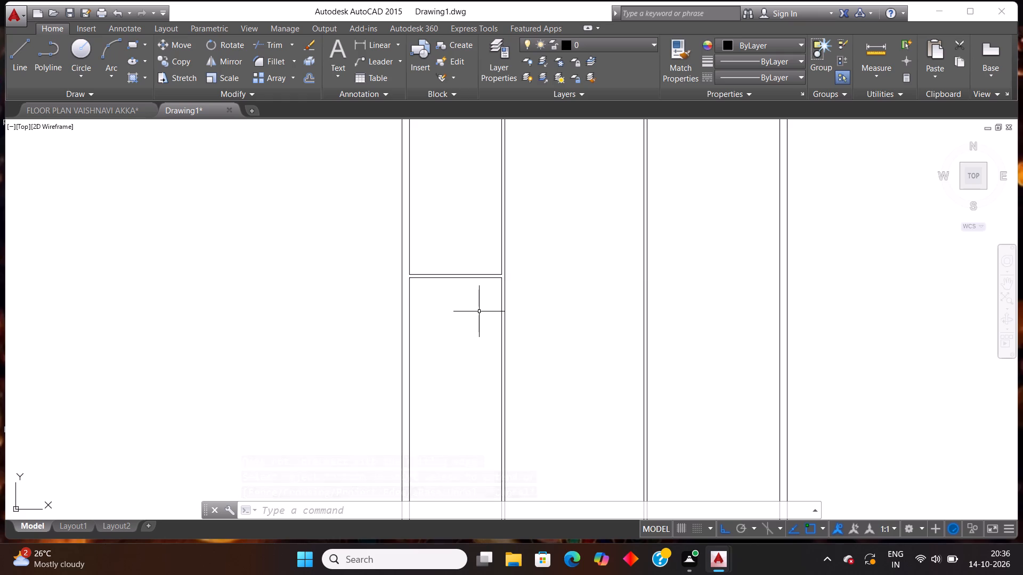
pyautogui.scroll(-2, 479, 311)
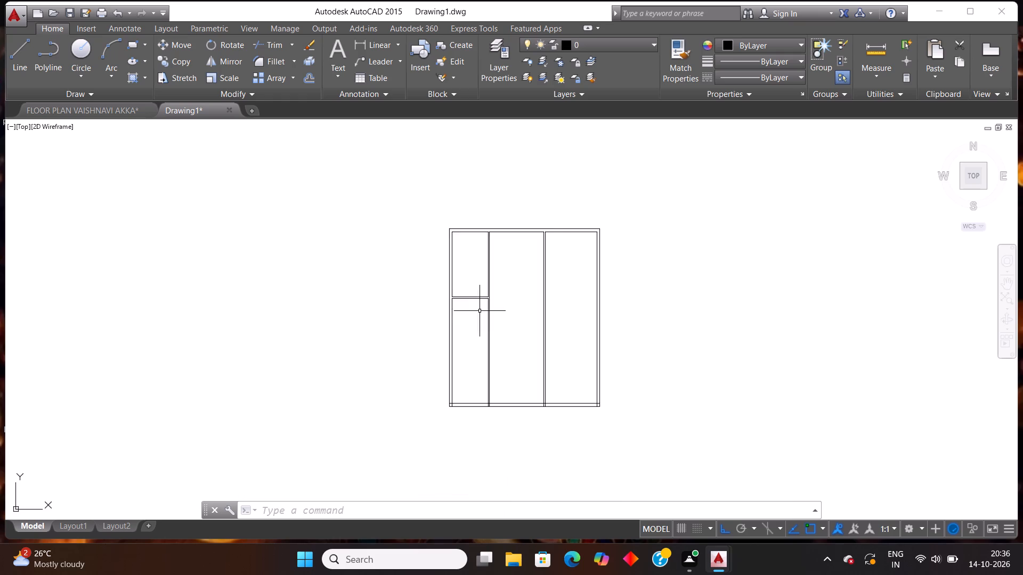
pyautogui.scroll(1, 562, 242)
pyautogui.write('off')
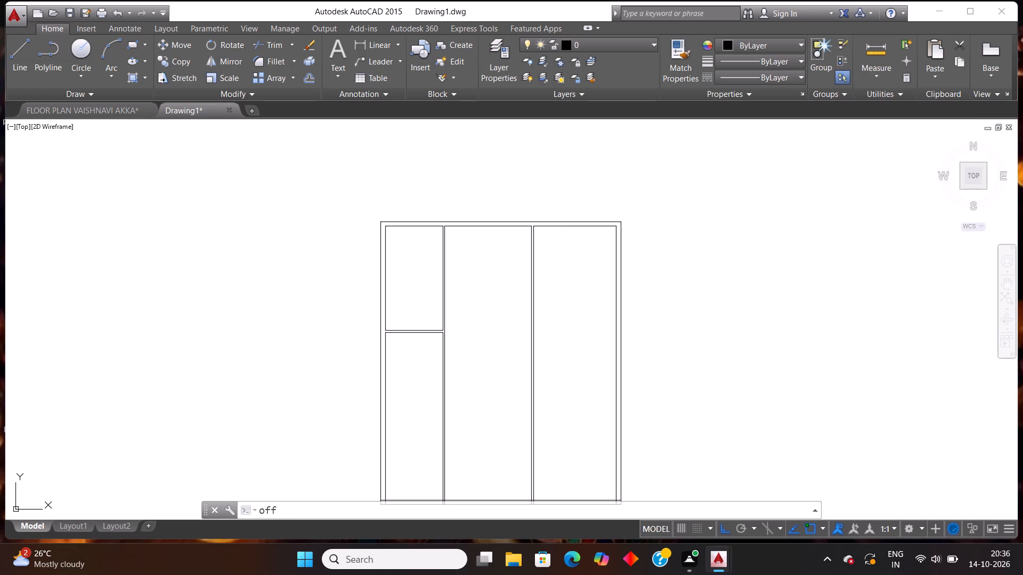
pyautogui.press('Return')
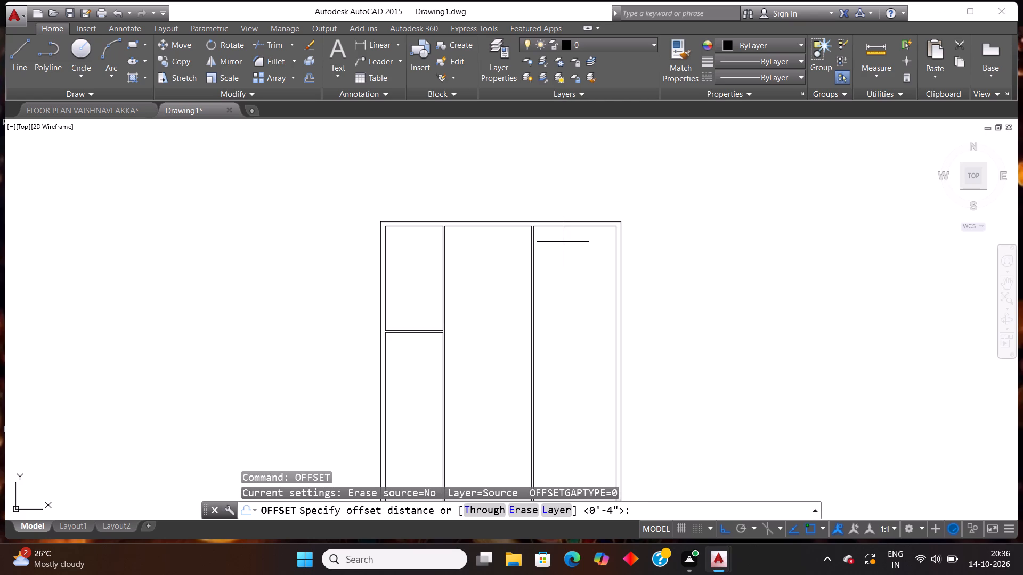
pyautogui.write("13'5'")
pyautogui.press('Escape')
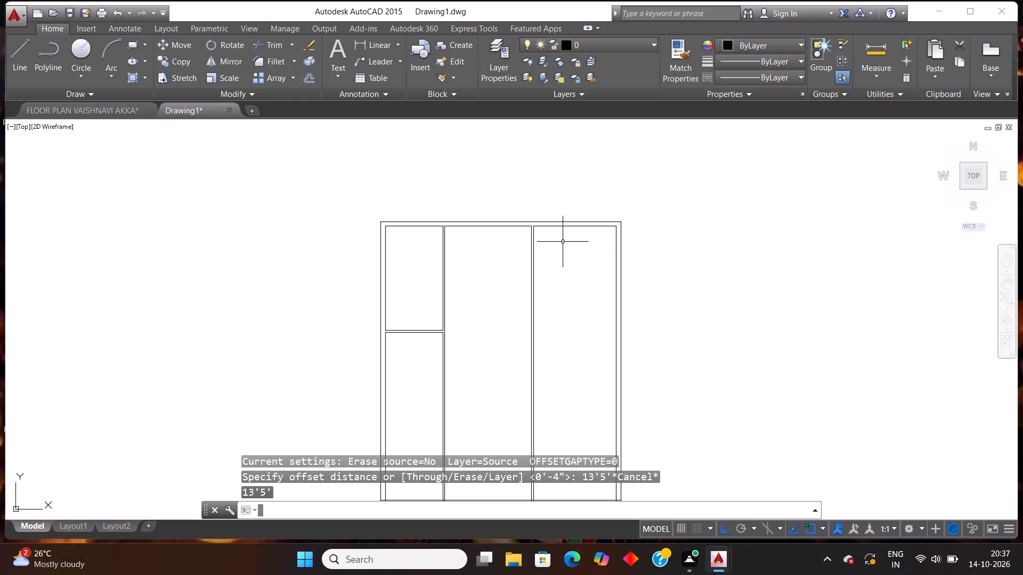
# Add a linear dimension for the middle bay's width between the two vertical partitions, placed above the top wall.
pyautogui.click(375, 42)
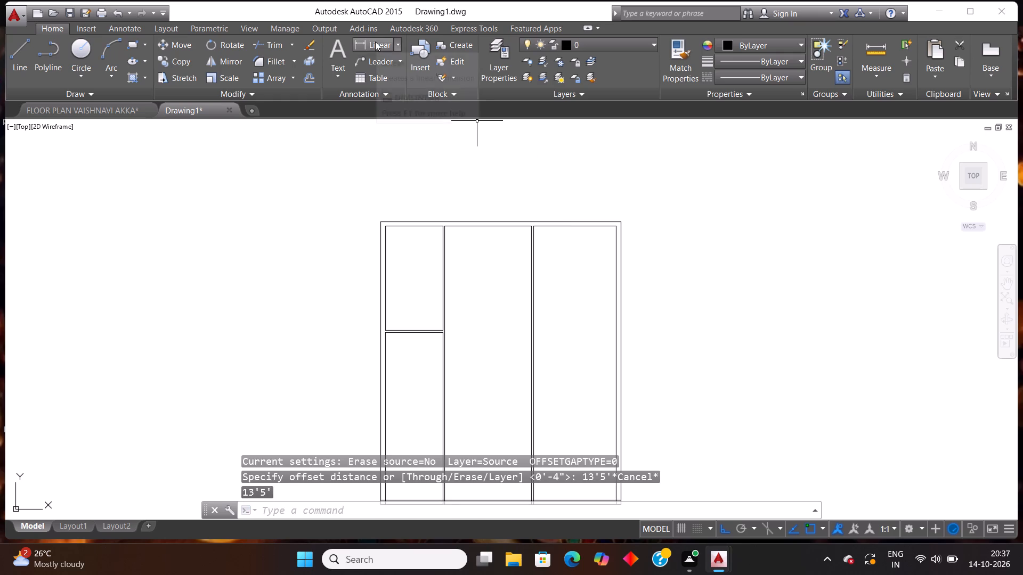
pyautogui.click(448, 228)
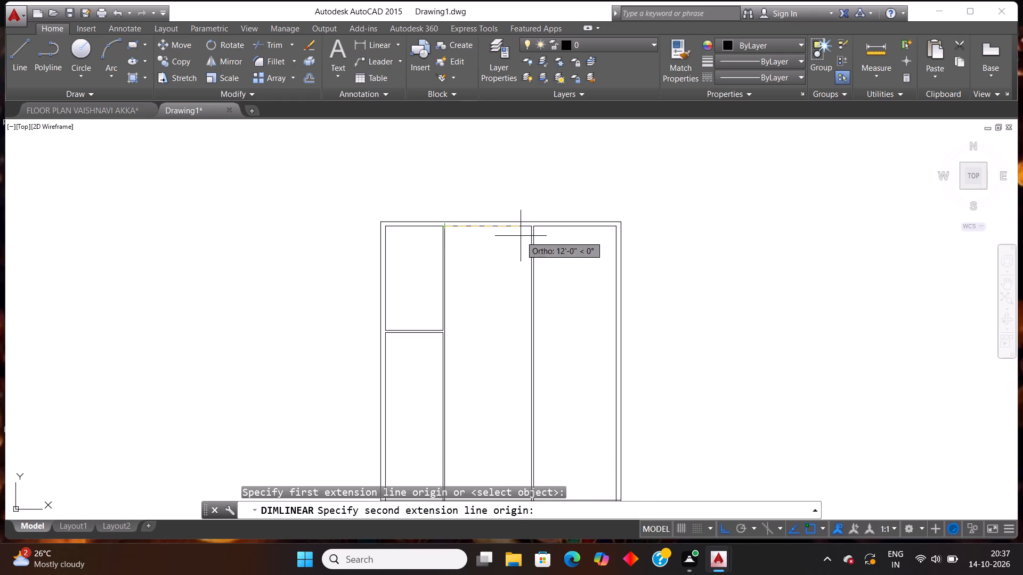
pyautogui.click(532, 228)
pyautogui.click(526, 186)
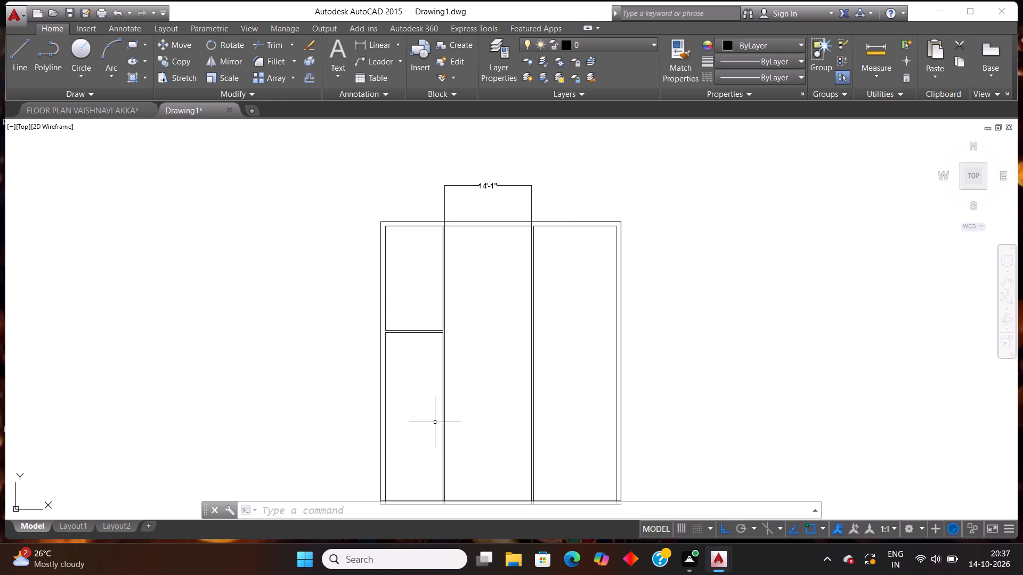
pyautogui.press('Escape')
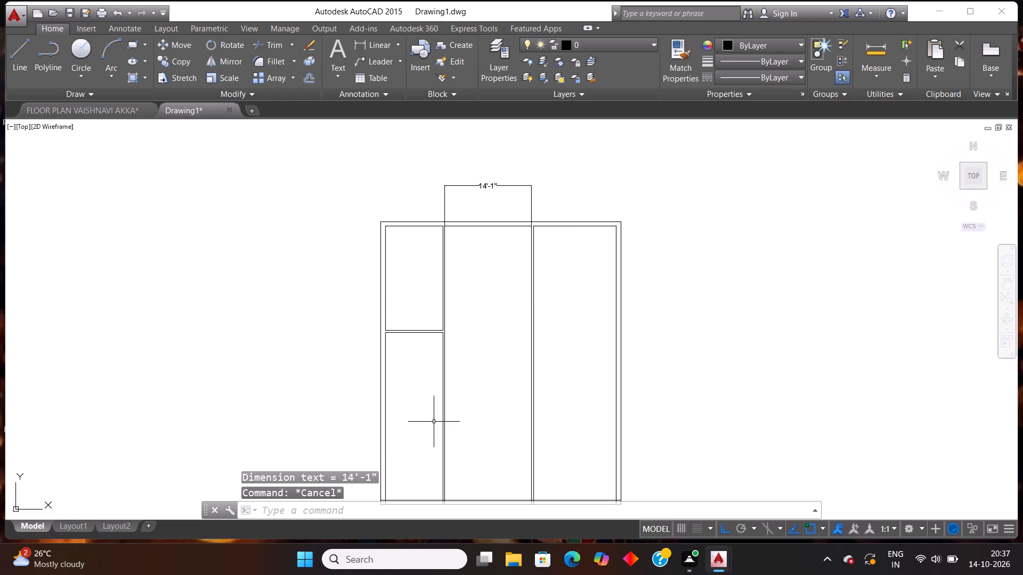
# Draw a line 3' up from the upper-left room's lower corner at the first partition, continuing horizontally into the middle bay.
pyautogui.scroll(1, 477, 355)
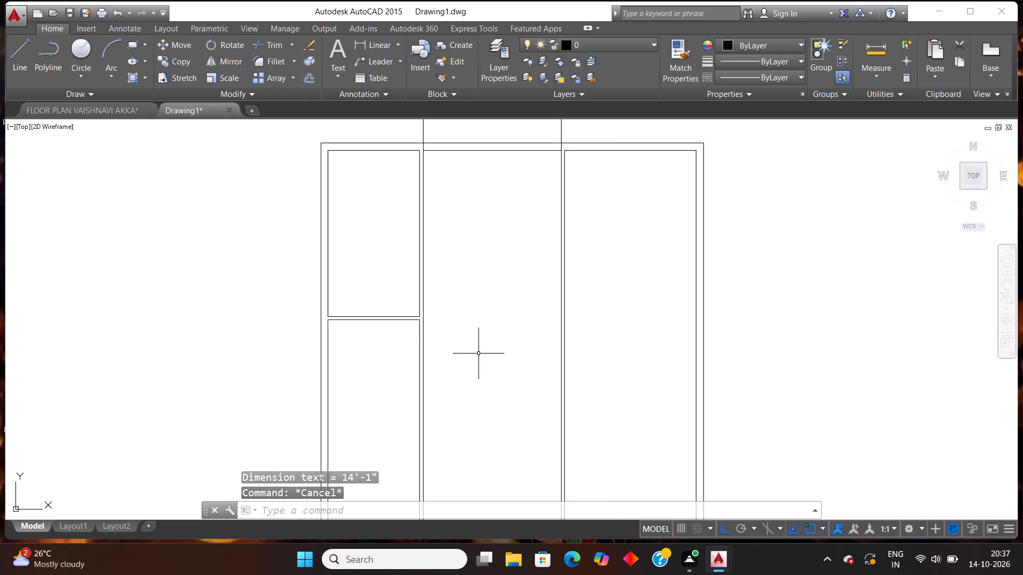
pyautogui.scroll(1, 478, 354)
pyautogui.press('l')
pyautogui.press('Return')
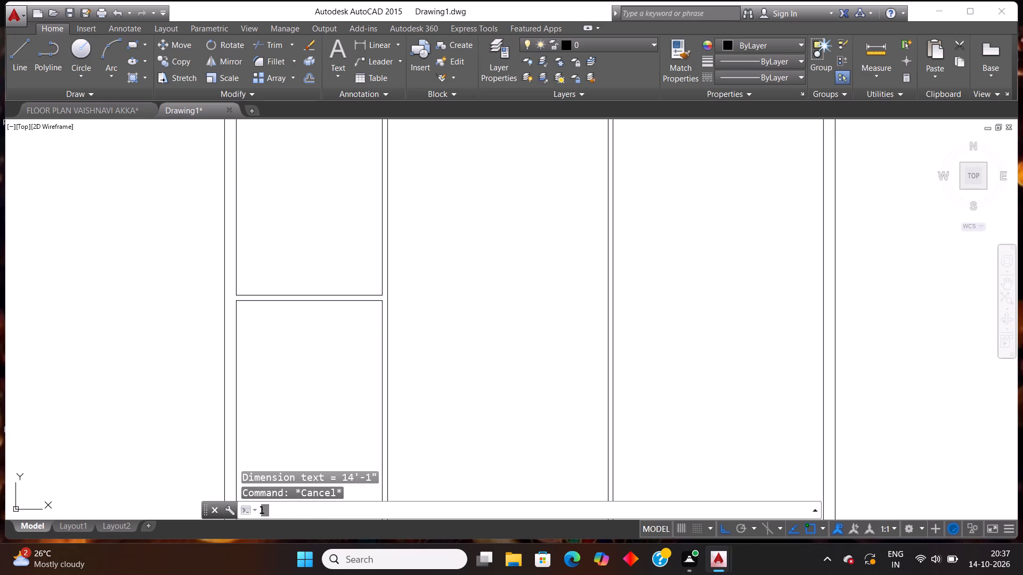
pyautogui.click(382, 291)
pyautogui.write("3'")
pyautogui.press('Return')
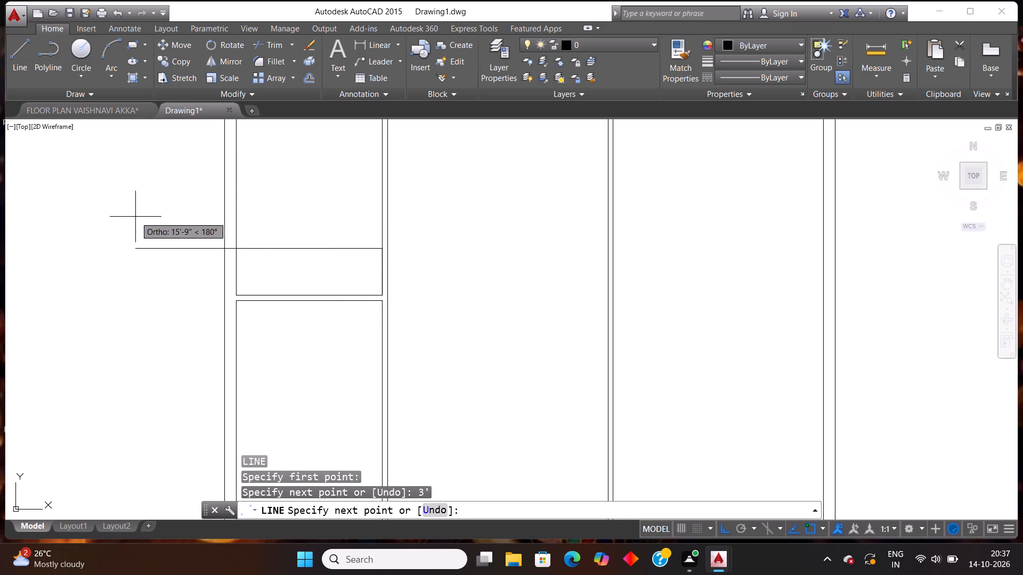
pyautogui.click(439, 276)
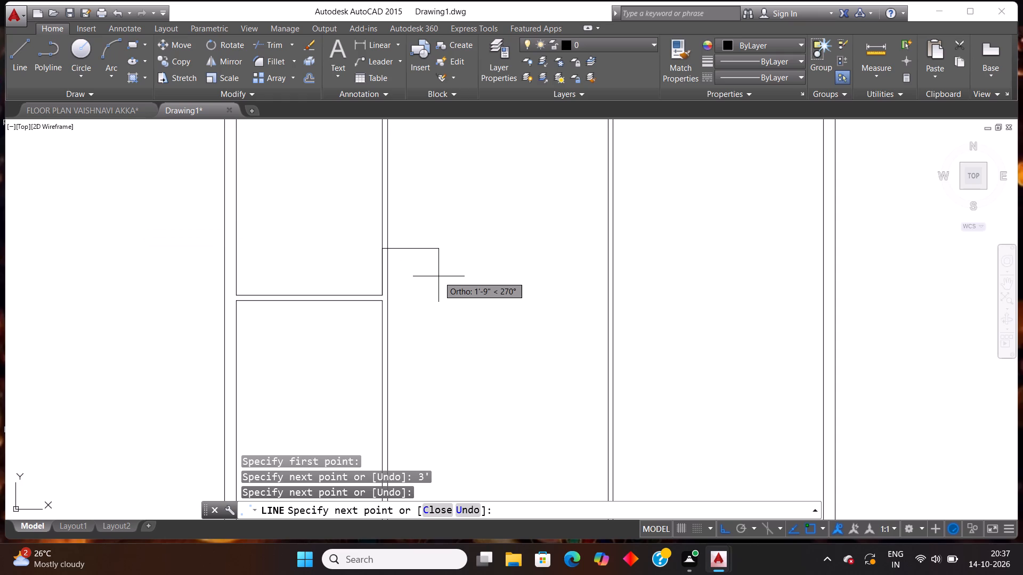
pyautogui.press('Escape')
# Measure the vertical distance from the top wall's inner line down to the short horizontal guide line in the middle bay.
pyautogui.scroll(-3, 426, 215)
pyautogui.scroll(1, 486, 129)
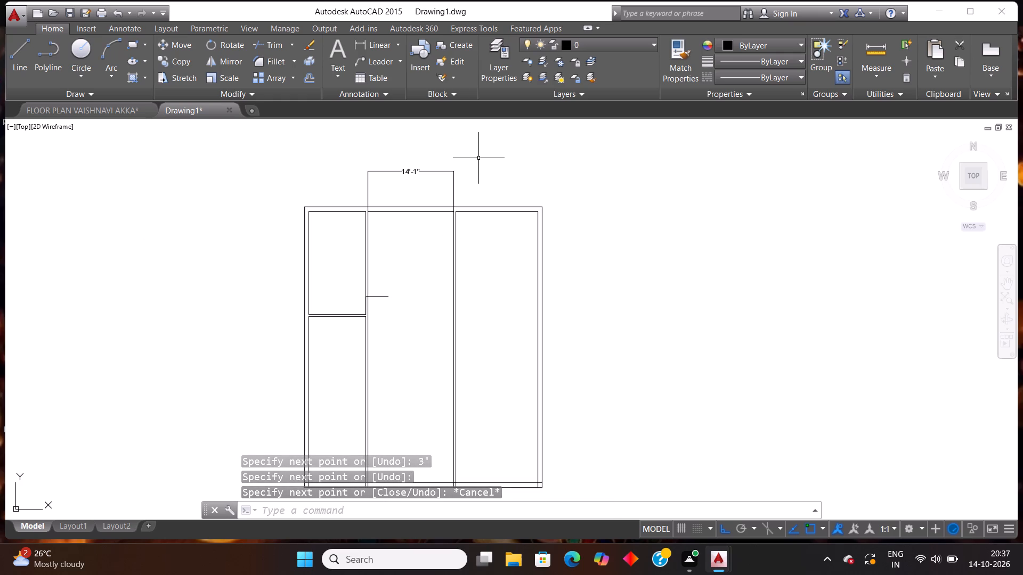
pyautogui.scroll(1, 491, 189)
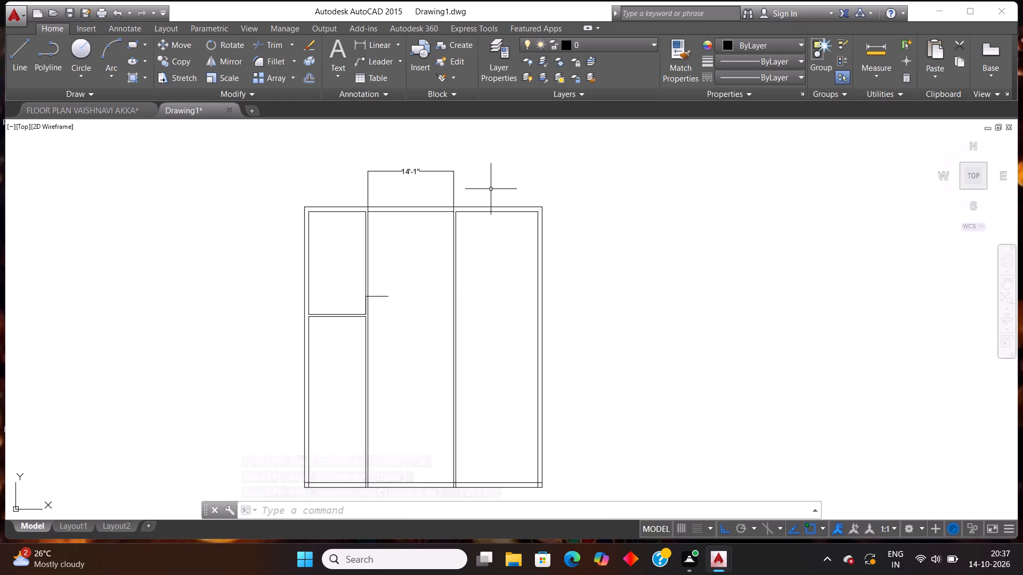
pyautogui.click(361, 45)
pyautogui.click(297, 227)
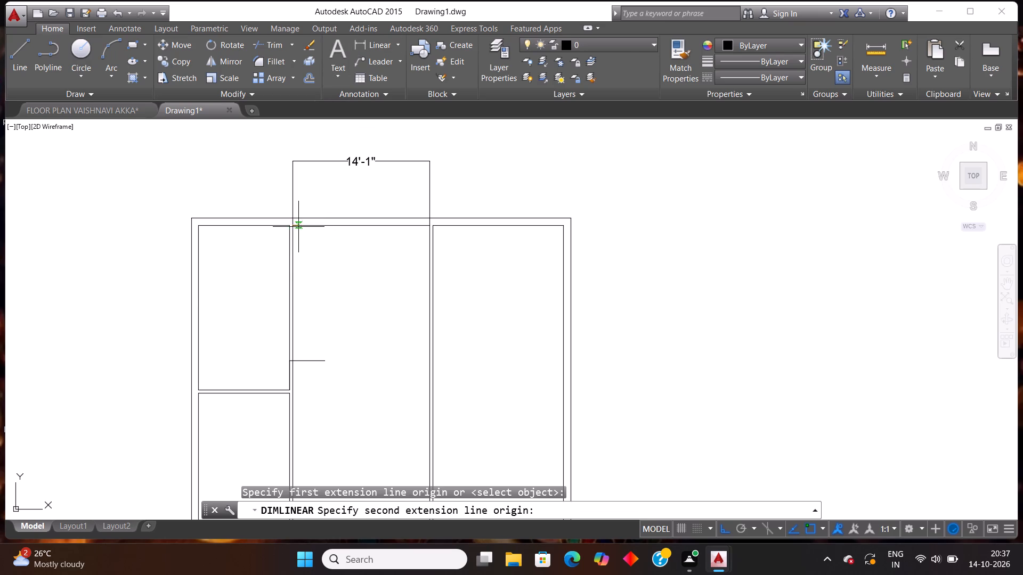
pyautogui.click(294, 358)
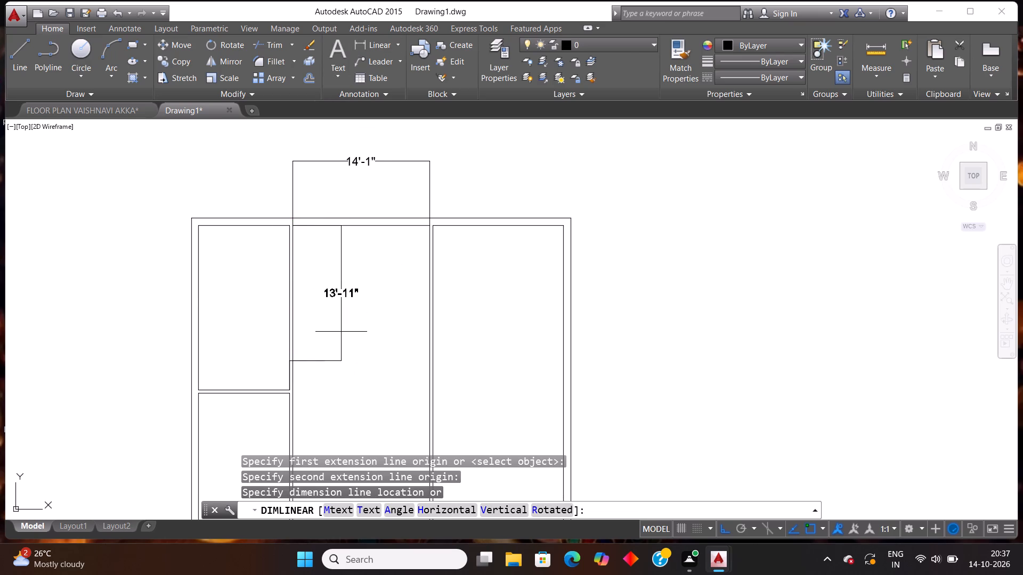
pyautogui.press('Escape')
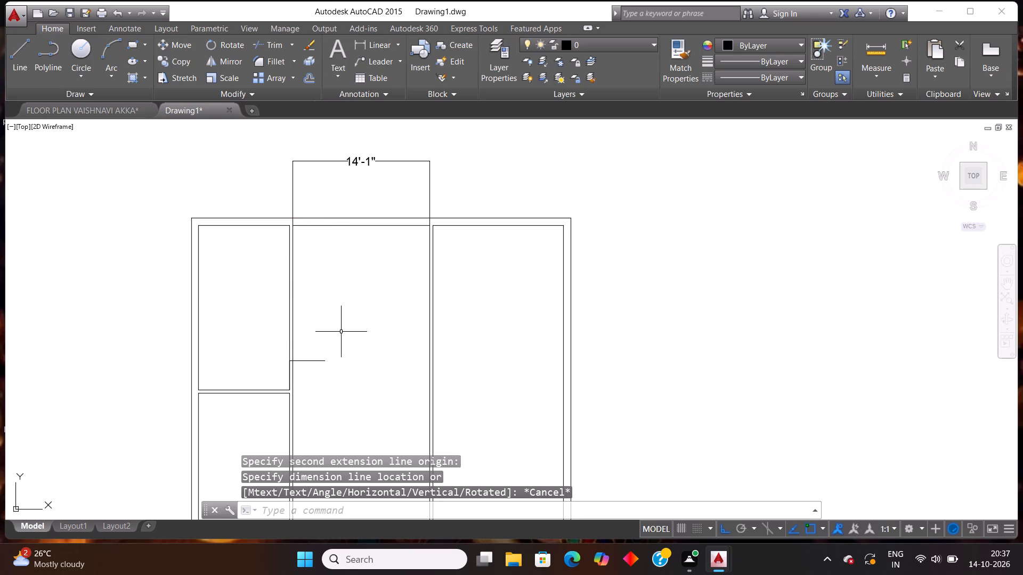
# Offset the top wall's inner line in the middle bay downward by 13'11".
pyautogui.write('og')
pyautogui.press('BackSpace')
pyautogui.write('ff')
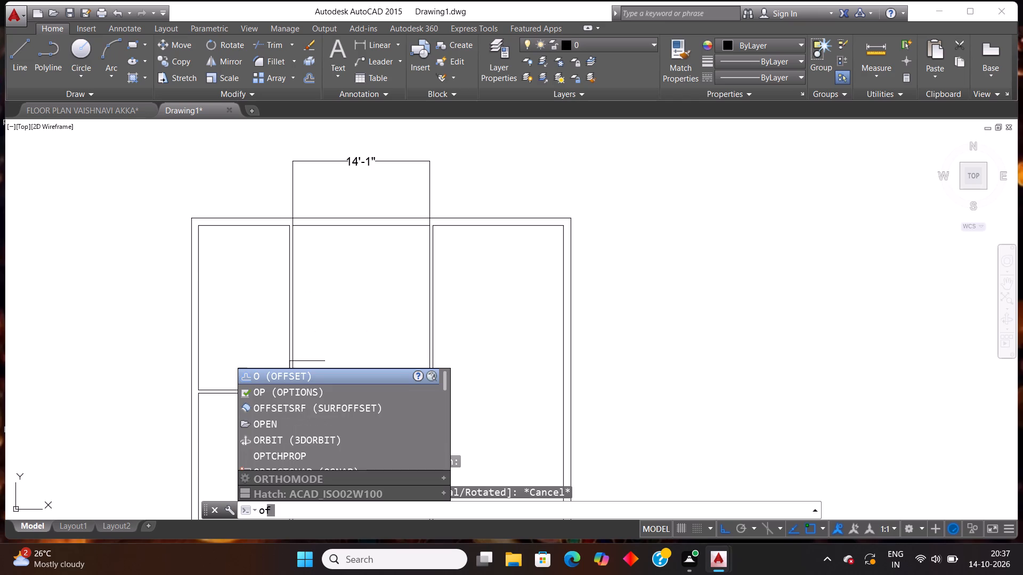
pyautogui.press('Return')
pyautogui.write('13\'11"')
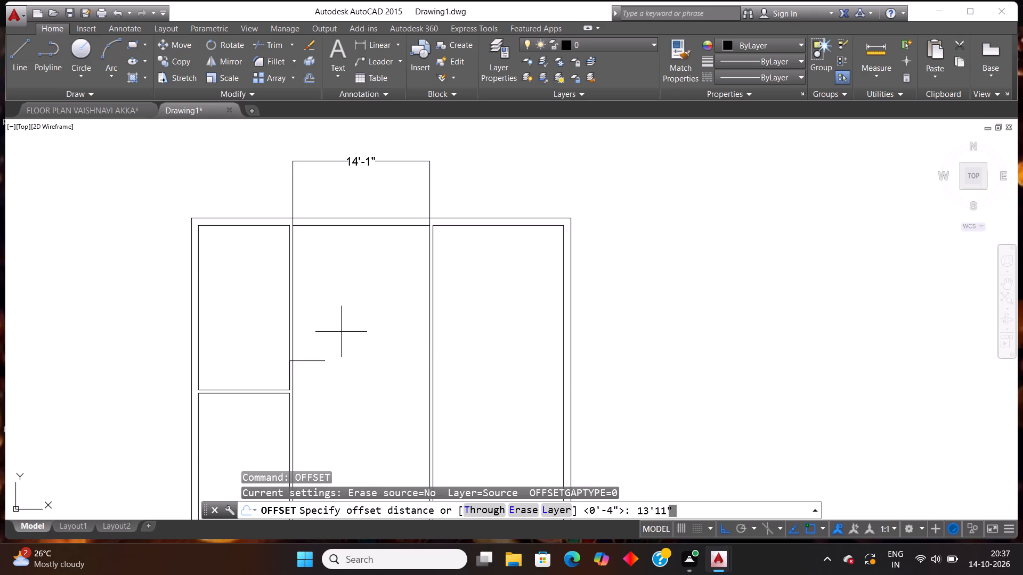
pyautogui.press('Return')
pyautogui.click(360, 225)
pyautogui.click(383, 343)
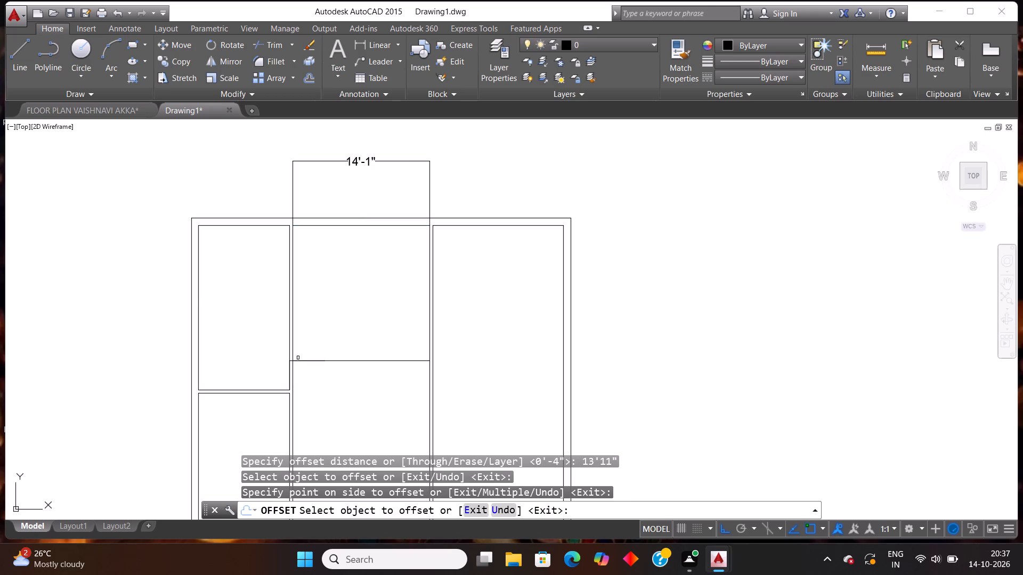
pyautogui.press('Escape')
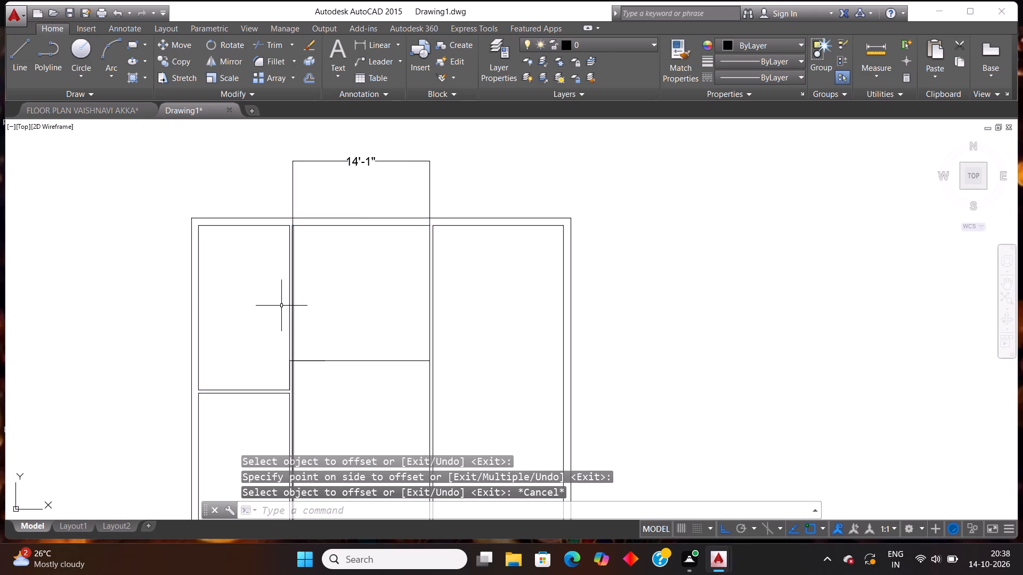
# Erase the short horizontal guide line that overlaps the new cross line at the first vertical partition.
pyautogui.click(318, 370)
pyautogui.click(312, 349)
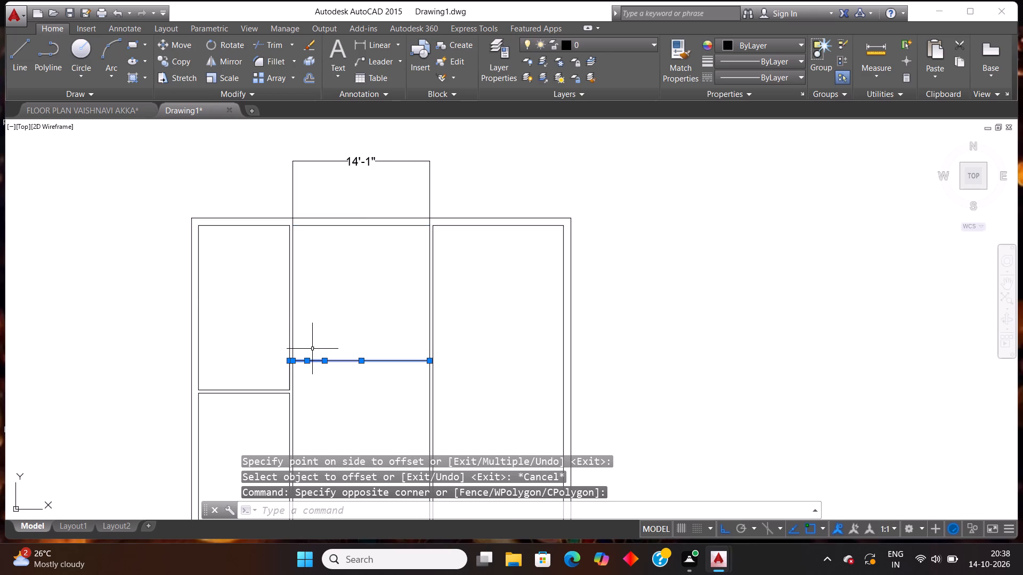
pyautogui.click(338, 352)
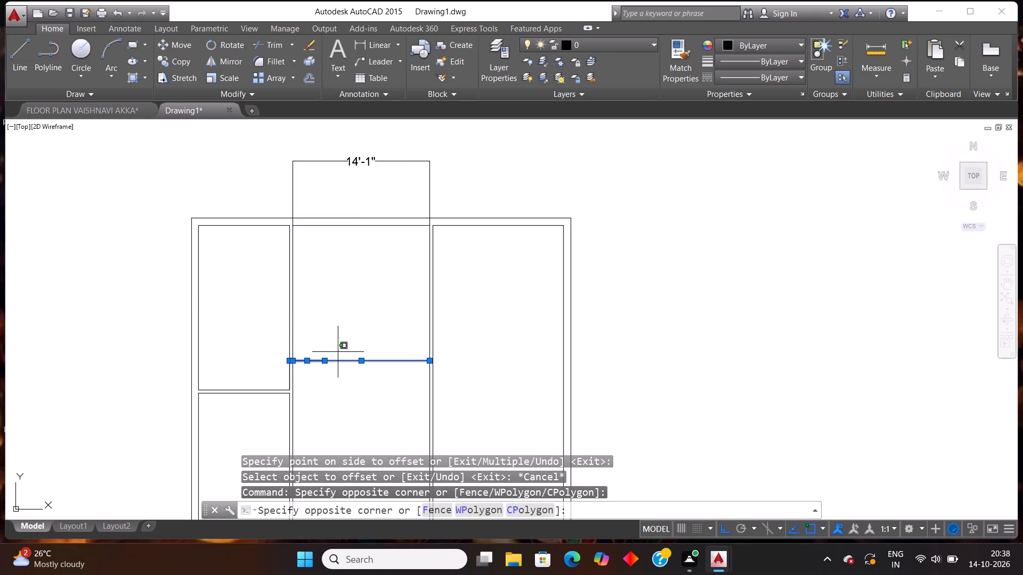
pyautogui.press('Escape')
pyautogui.press('Escape')
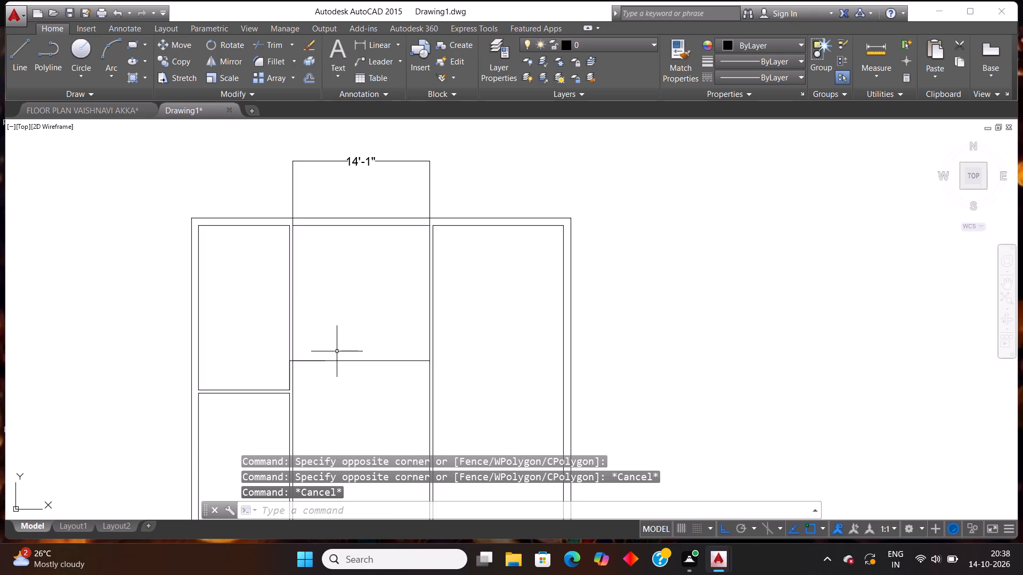
pyautogui.scroll(3, 308, 381)
pyautogui.click(270, 299)
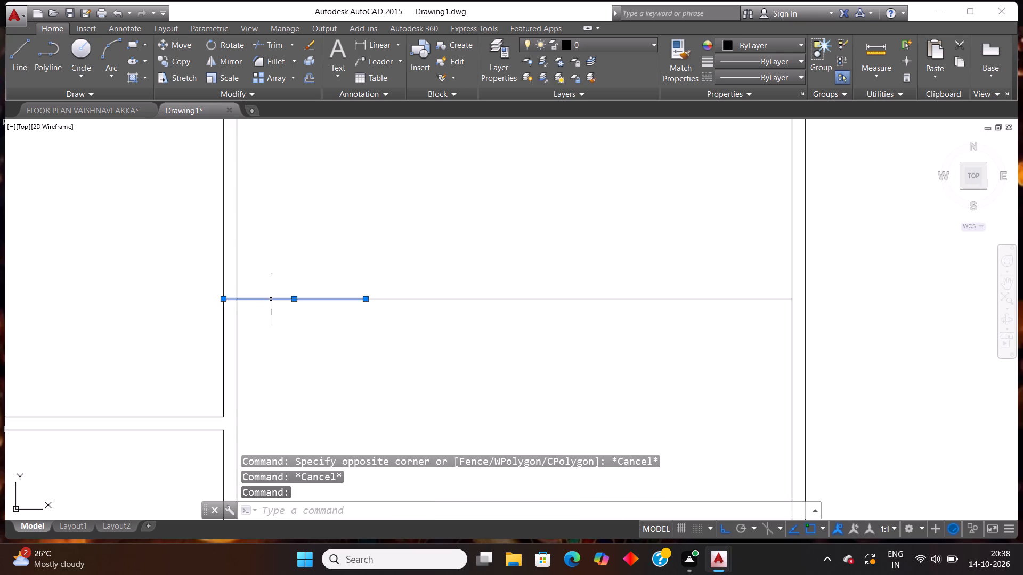
pyautogui.press('Delete')
# Offset the middle bay's cross line 4" upward to give the new partition its thickness.
pyautogui.scroll(-5, 294, 338)
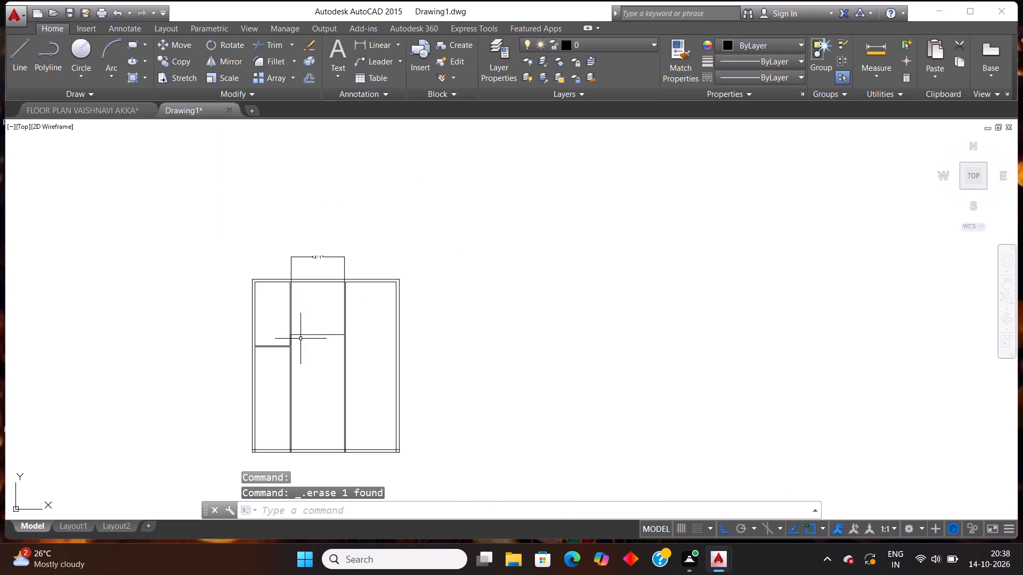
pyautogui.scroll(1, 236, 331)
pyautogui.press('Escape')
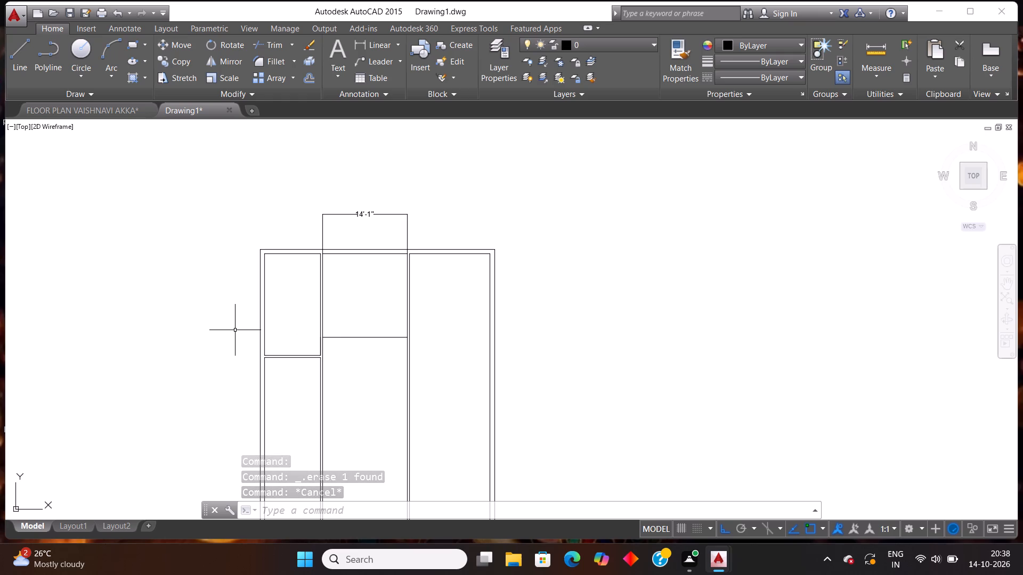
pyautogui.write('off')
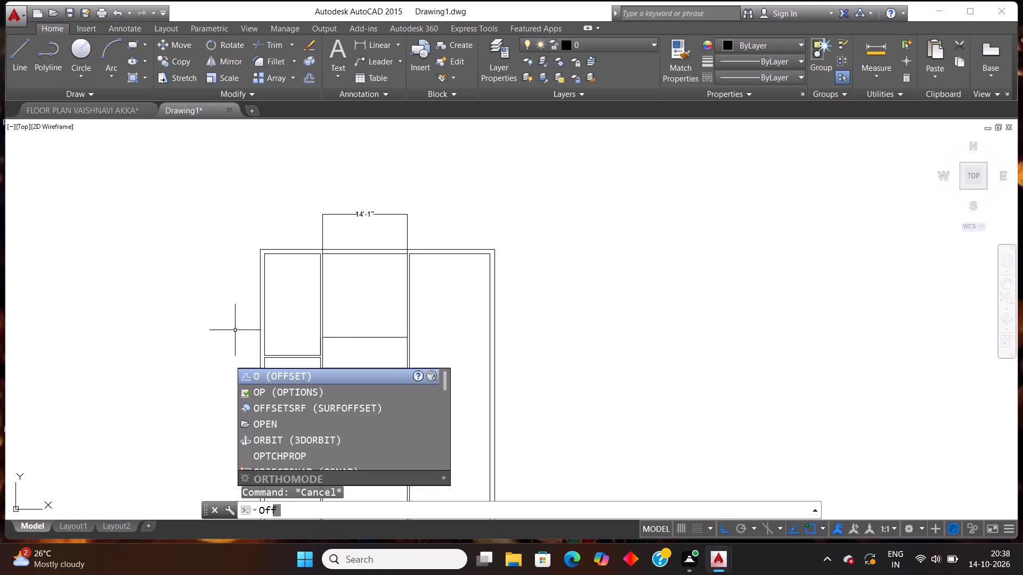
pyautogui.press('Return')
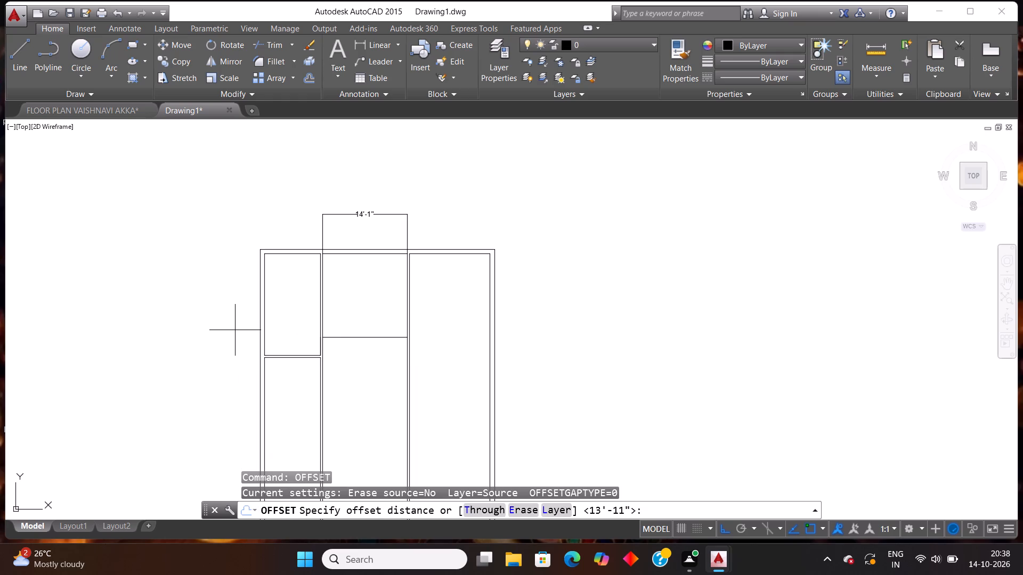
pyautogui.write('4"')
pyautogui.press('Return')
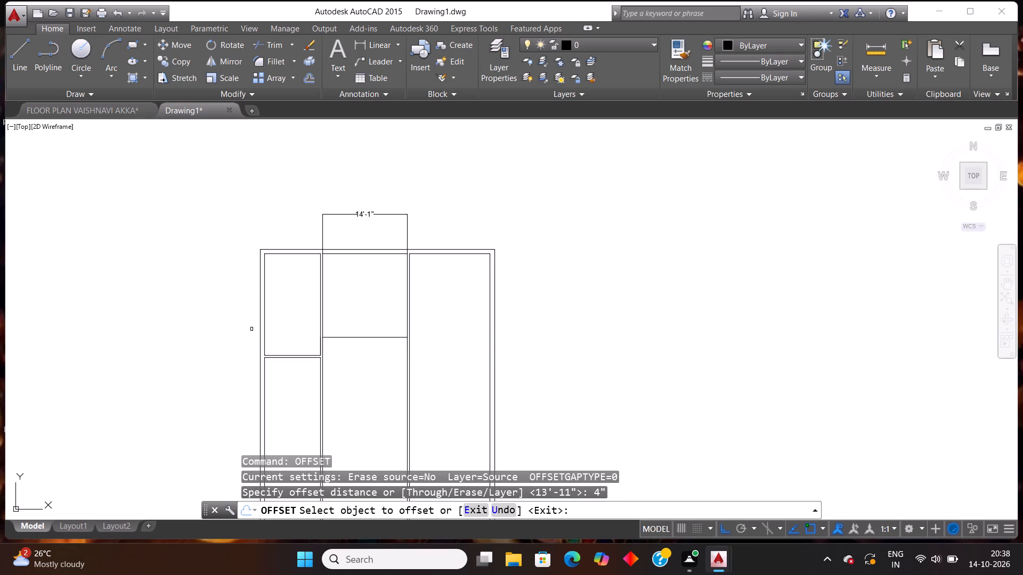
pyautogui.click(372, 338)
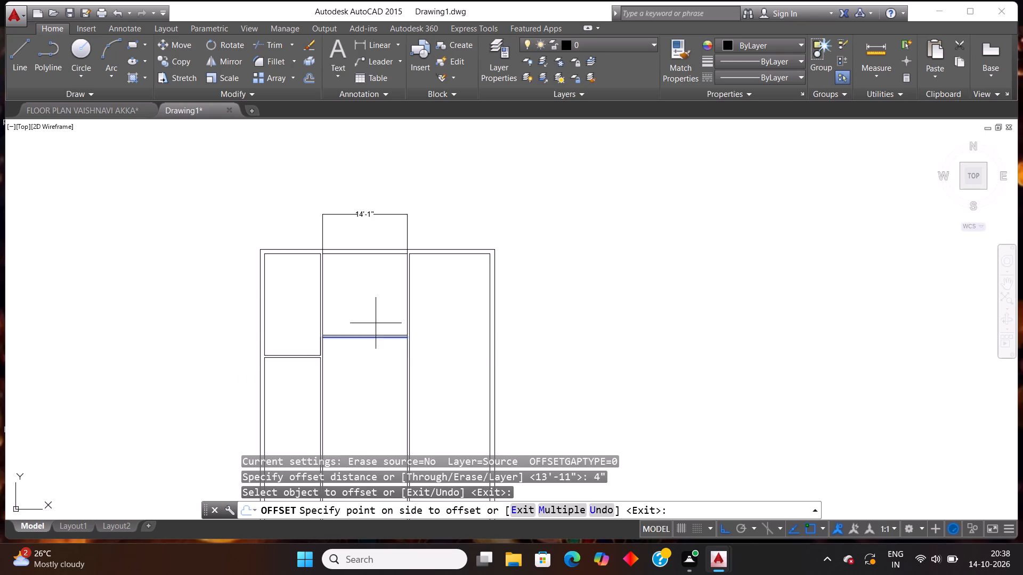
pyautogui.click(378, 303)
pyautogui.press('Escape')
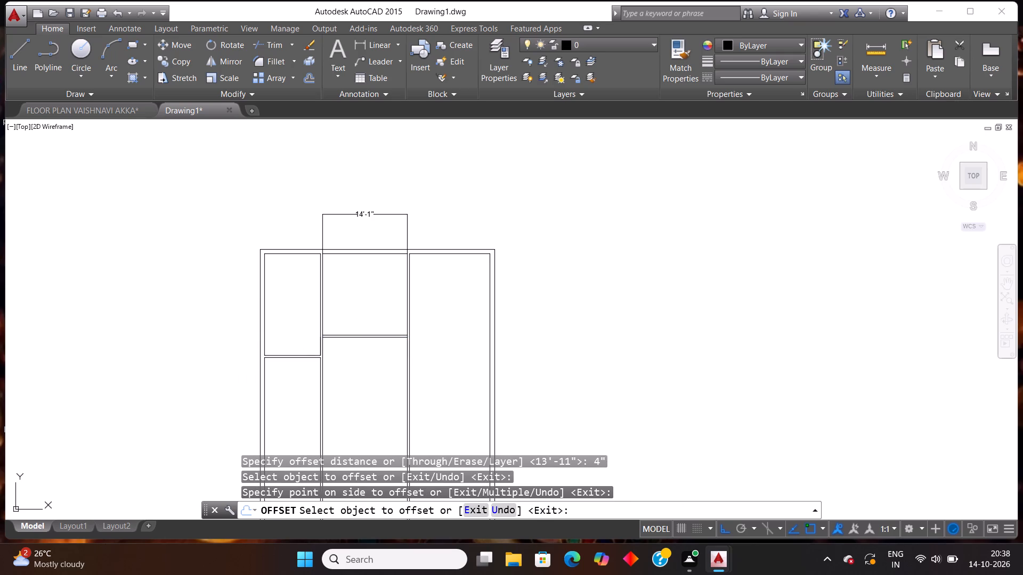
# Extend both lines of the middle bay's cross partition to the first vertical partition's far line, on the upper-left room's side.
pyautogui.scroll(2, 348, 365)
pyautogui.write('ex')
pyautogui.press('Return')
pyautogui.press('Return')
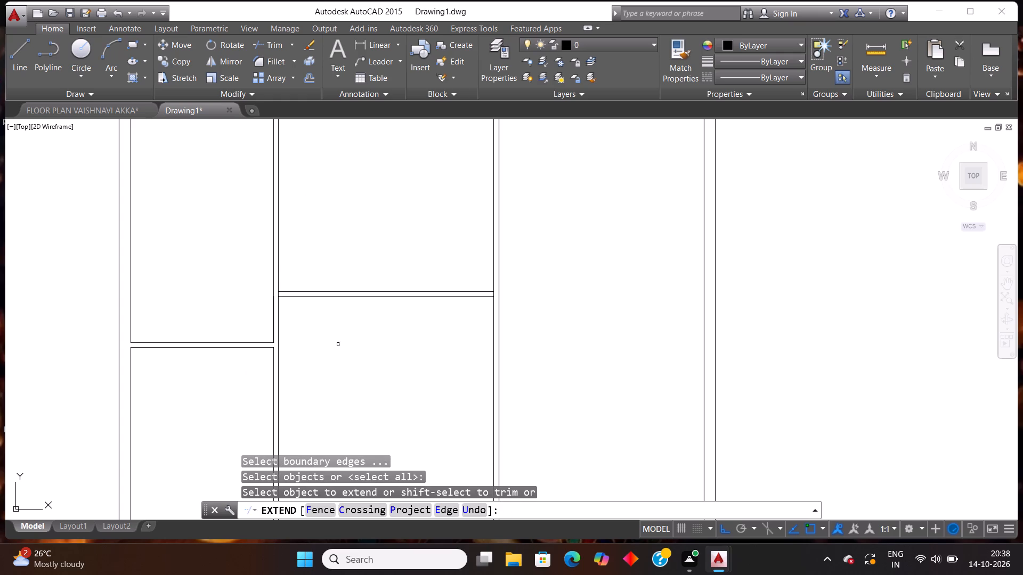
pyautogui.click(281, 298)
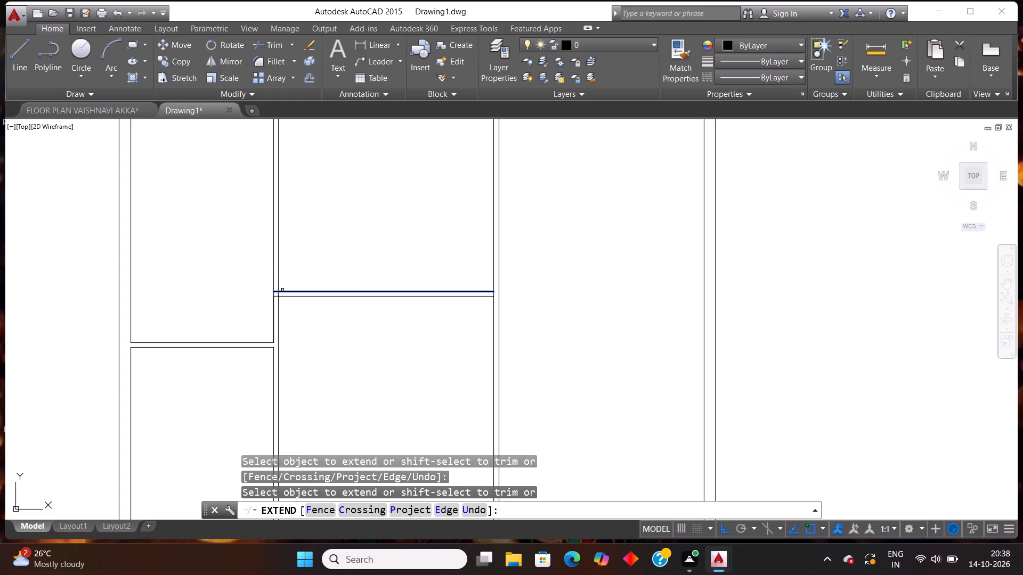
pyautogui.click(282, 290)
pyautogui.scroll(-2, 303, 264)
pyautogui.scroll(1, 321, 242)
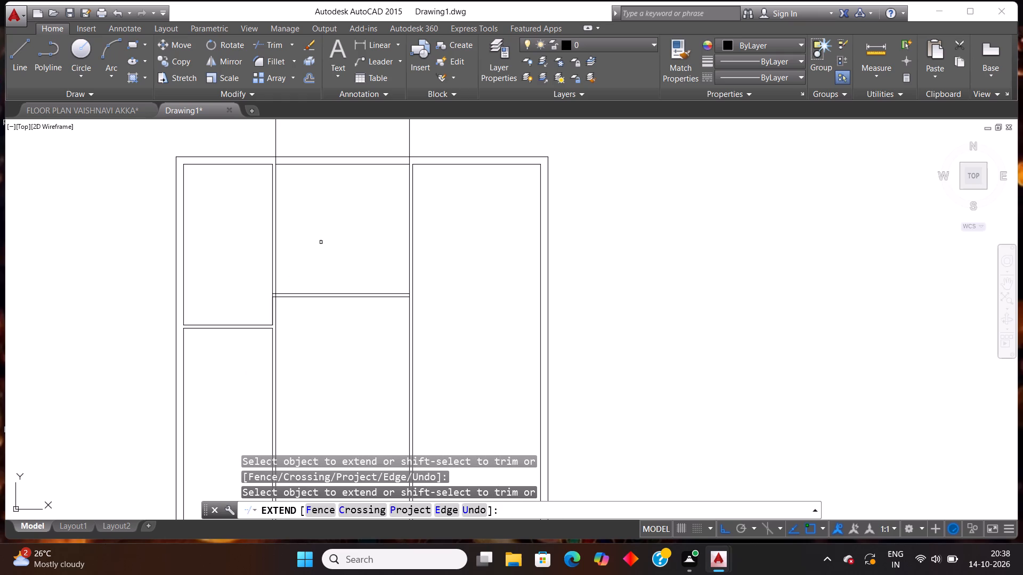
pyautogui.press('Escape')
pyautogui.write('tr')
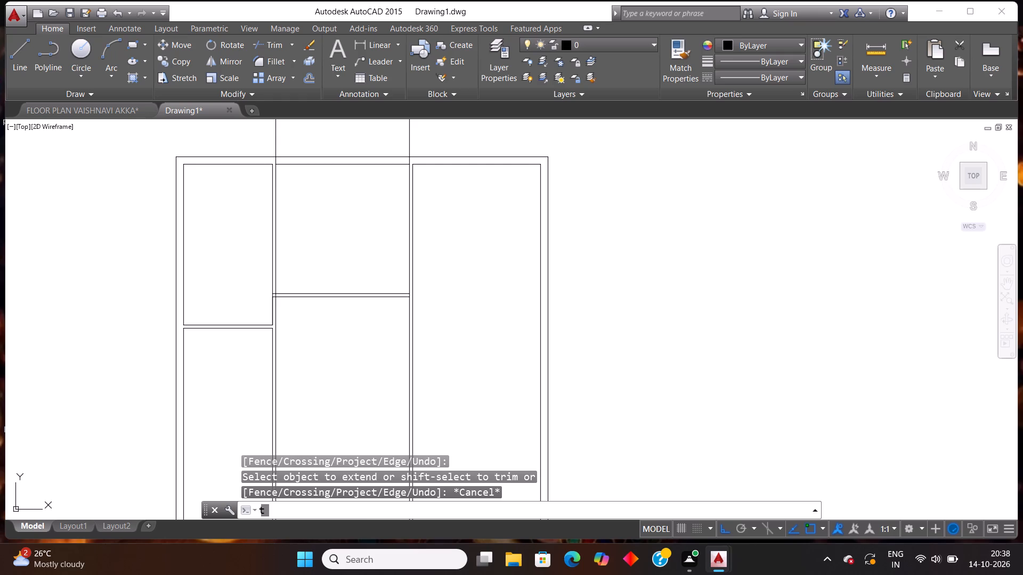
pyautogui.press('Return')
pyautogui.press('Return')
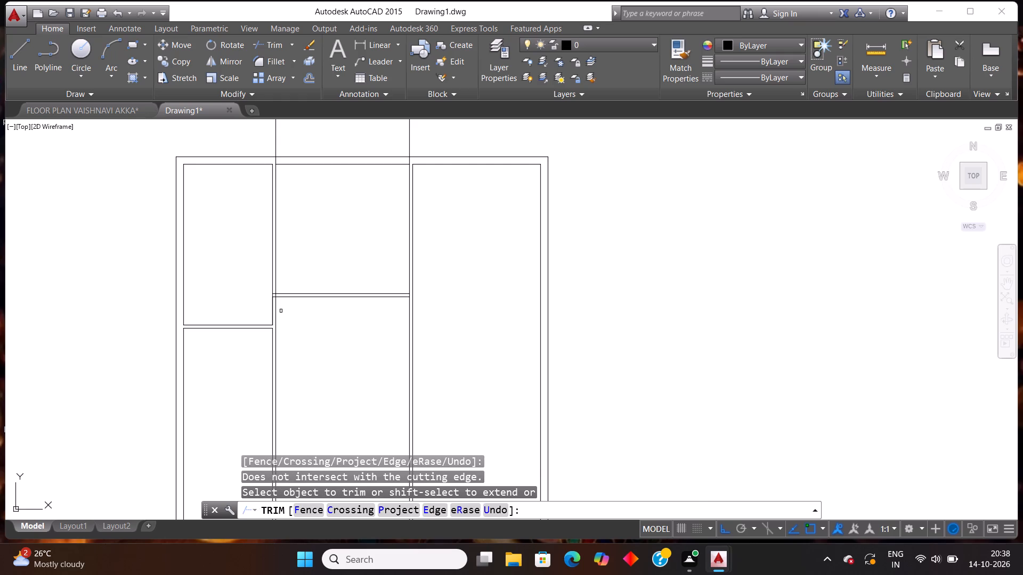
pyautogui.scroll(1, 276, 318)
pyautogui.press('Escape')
# Extend the upper line of the upper-left room's cross partition to the first vertical partition's line facing the middle bay.
pyautogui.write('ex')
pyautogui.press('Return')
pyautogui.press('Return')
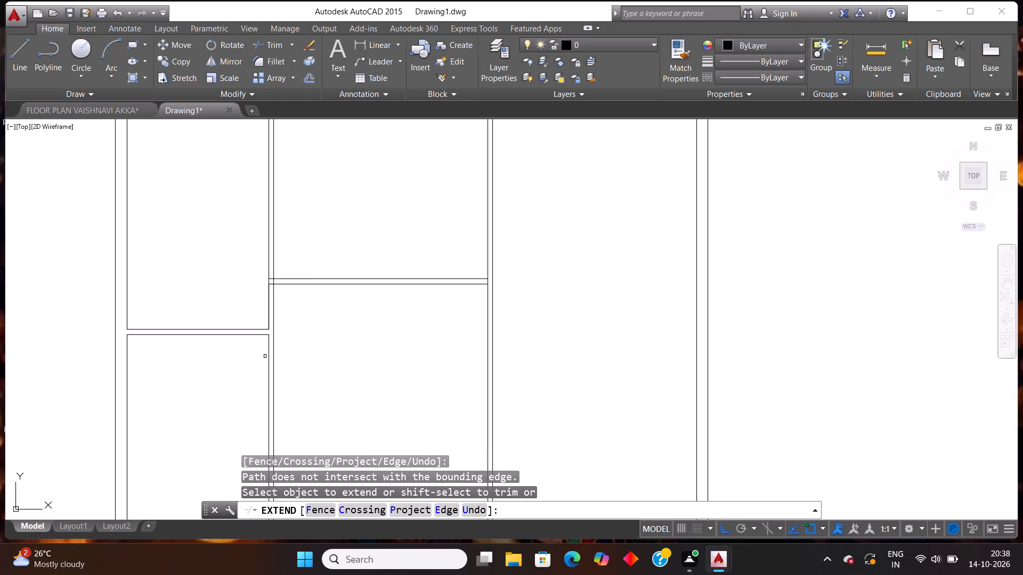
pyautogui.scroll(1, 263, 352)
pyautogui.click(263, 317)
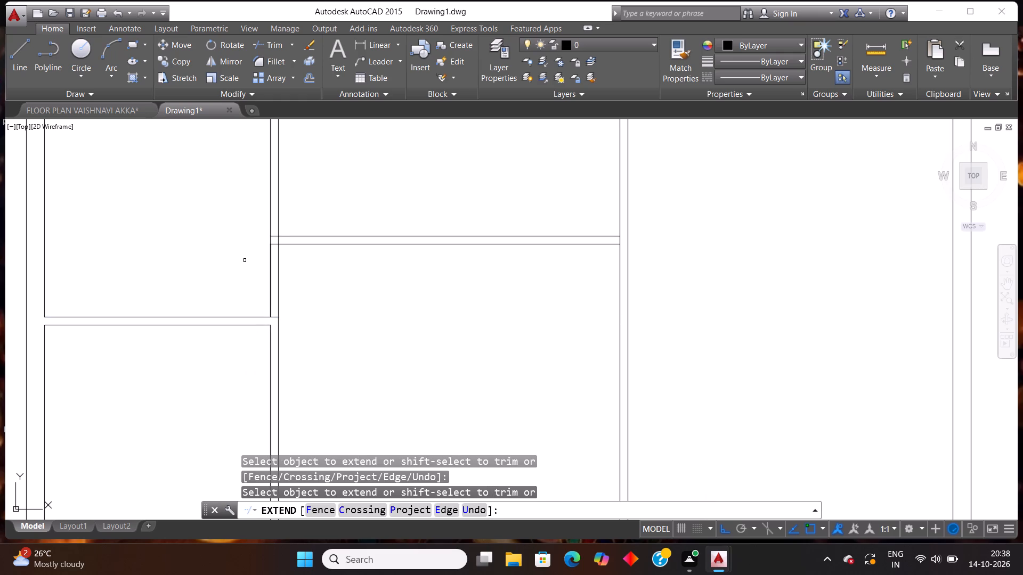
pyautogui.press('Escape')
# Trim the first vertical partition between the middle bay's cross partition and the upper-left room's cross partition.
pyautogui.write('tr')
pyautogui.press('Return')
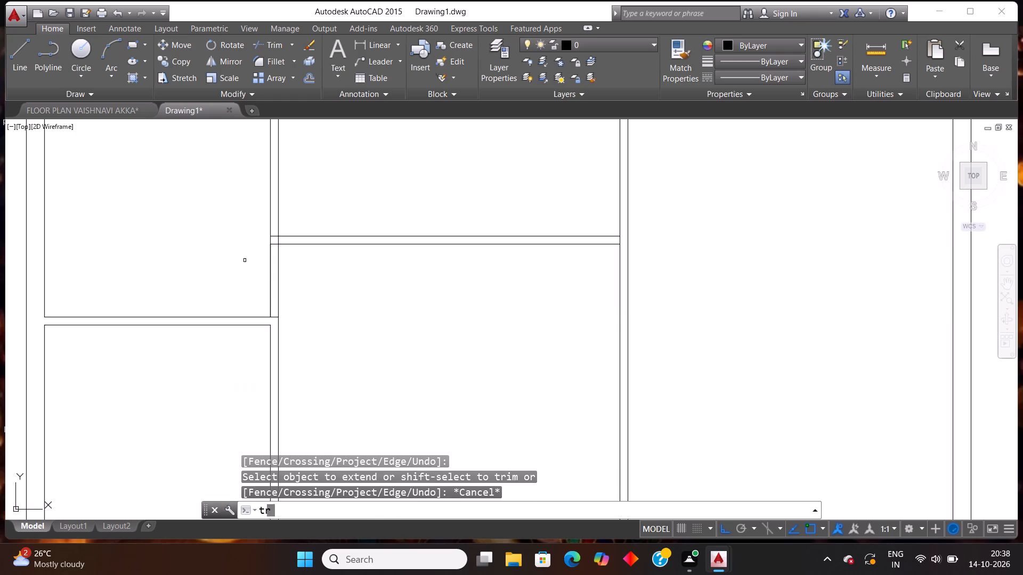
pyautogui.press('Return')
pyautogui.click(247, 254)
pyautogui.click(324, 274)
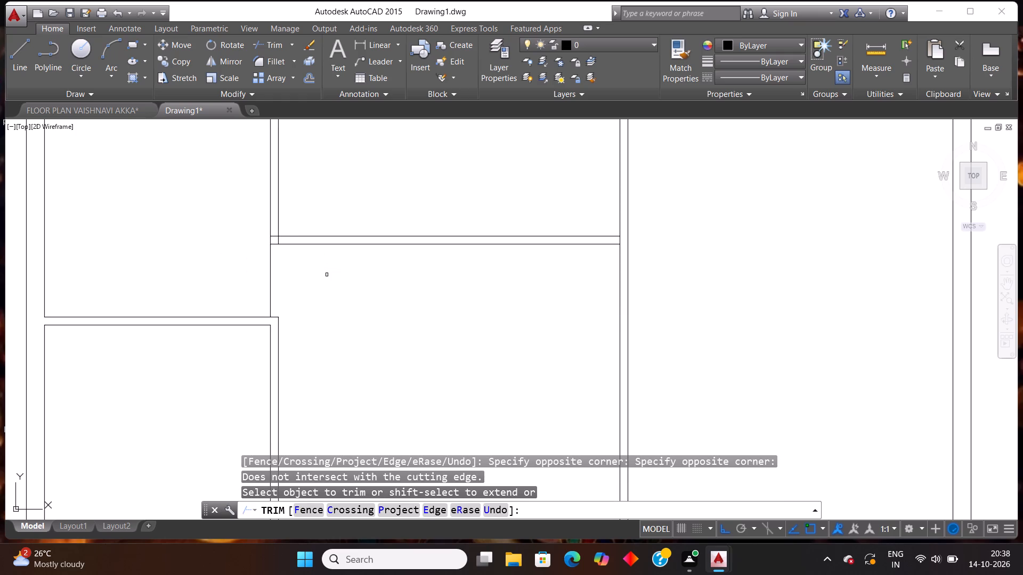
pyautogui.press('Escape')
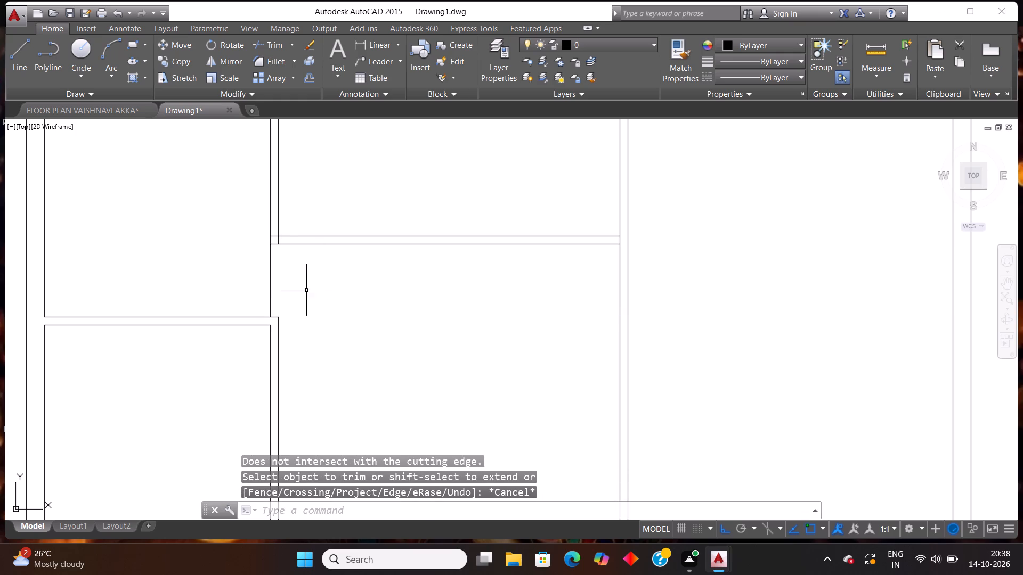
# Erase the 3' vertical guide line remaining in the gap between the two cross partitions.
pyautogui.click(270, 279)
pyautogui.press('Delete')
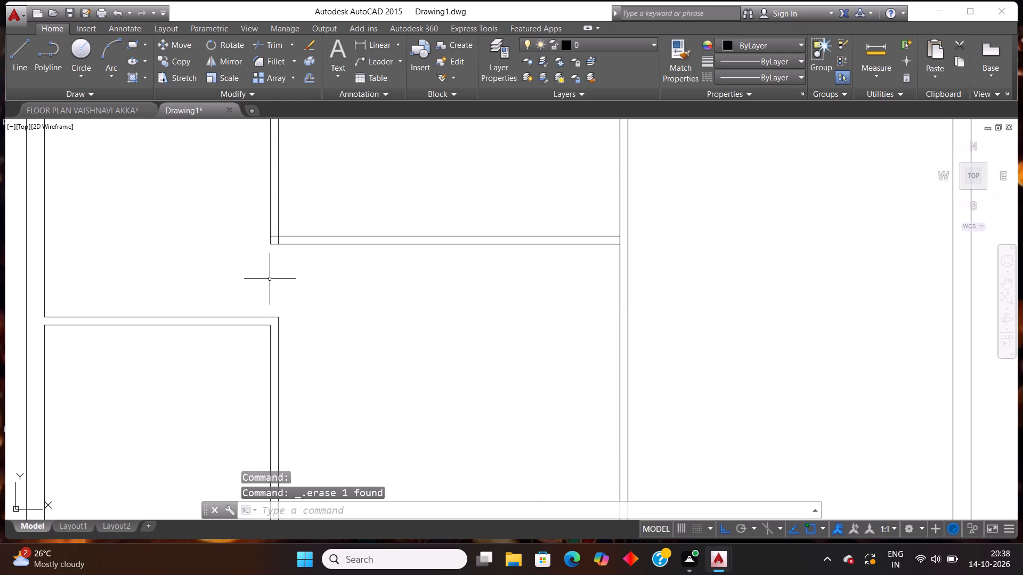
pyautogui.press('Escape')
# Trim the two overlapping line stubs where the middle bay's cross partition meets the first vertical partition, forming a clean corner.
pyautogui.write('tr')
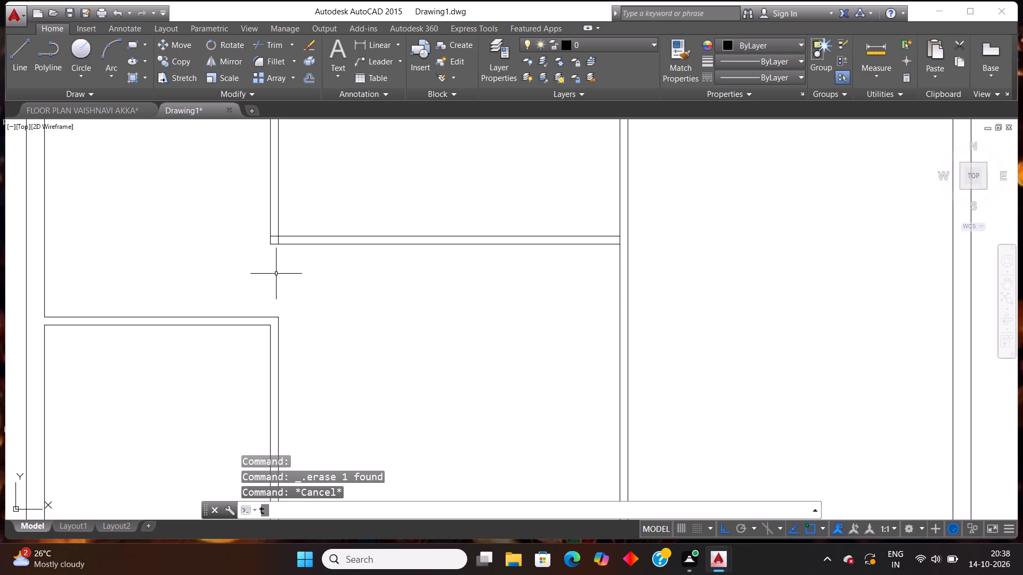
pyautogui.press('Return')
pyautogui.press('Return')
pyautogui.scroll(5, 289, 224)
pyautogui.click(188, 313)
pyautogui.click(191, 331)
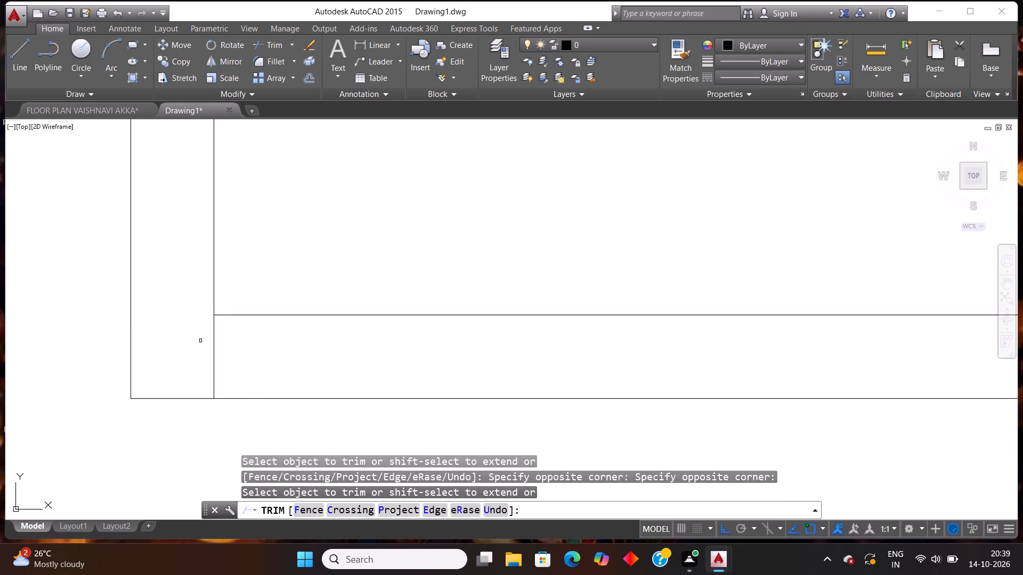
pyautogui.click(206, 347)
pyautogui.click(252, 351)
pyautogui.scroll(-8, 256, 349)
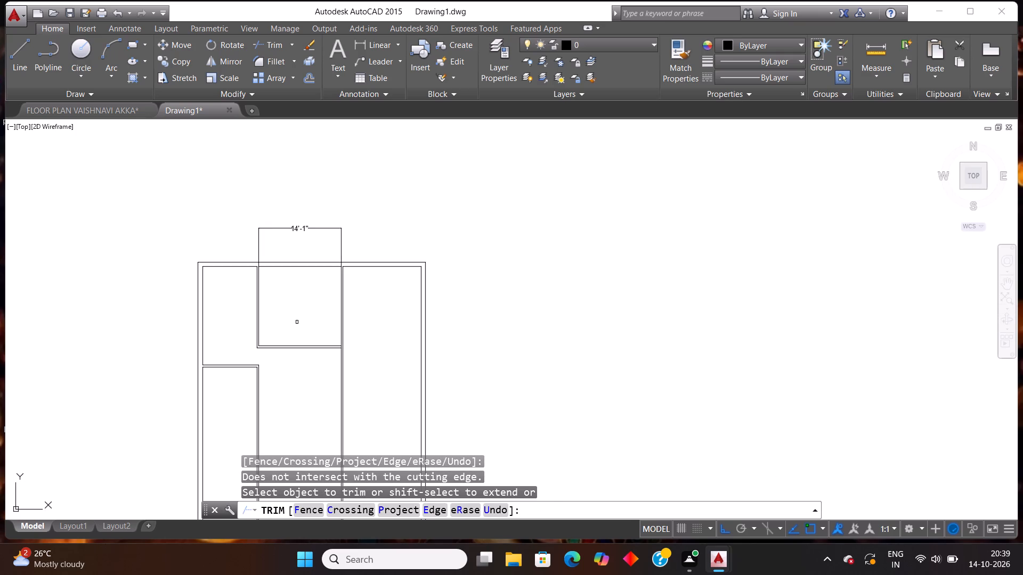
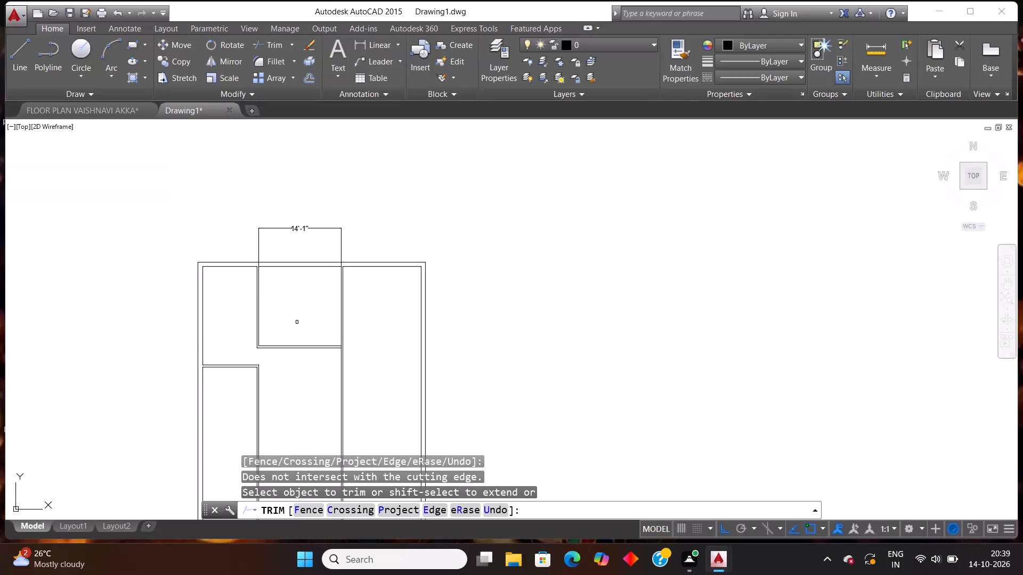
# Finish trimming and start the Offset command for the upper middle room.
pyautogui.scroll(1, 323, 233)
pyautogui.press('Escape')
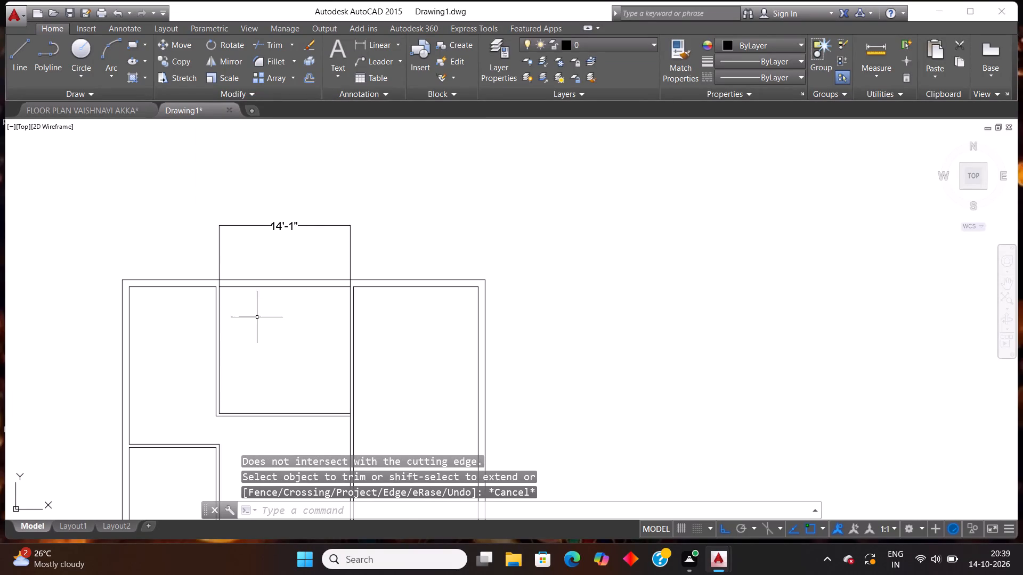
pyautogui.scroll(1, 257, 317)
pyautogui.write('off')
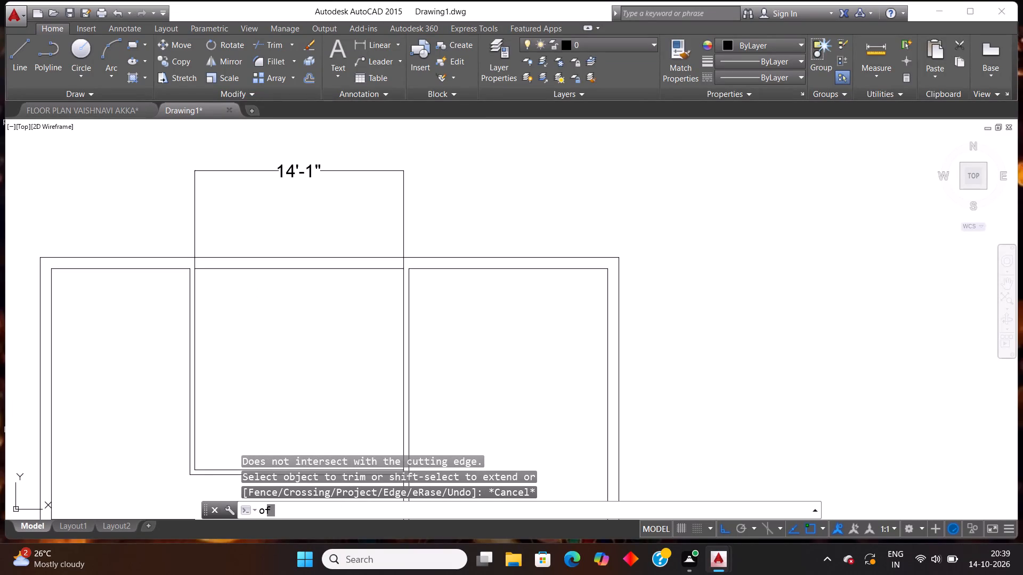
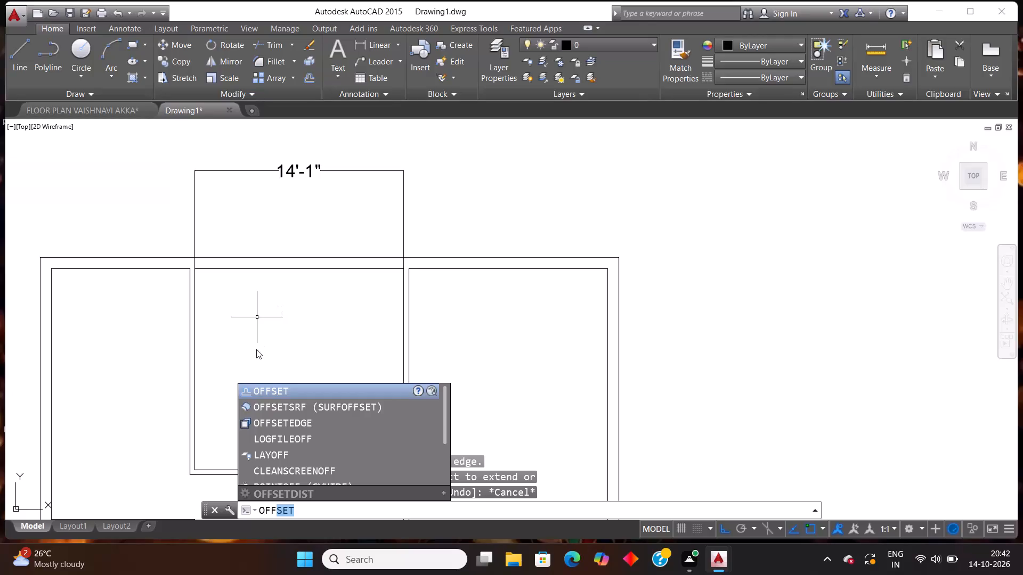
# Offset the inner face of the upper middle room's right wall 6' into the room.
pyautogui.press('Escape')
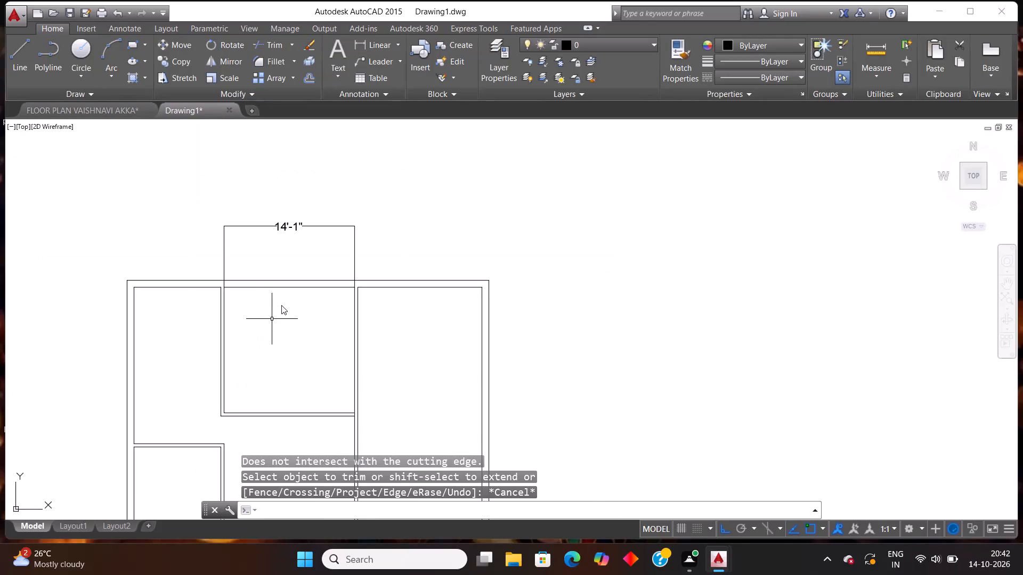
pyautogui.write('off')
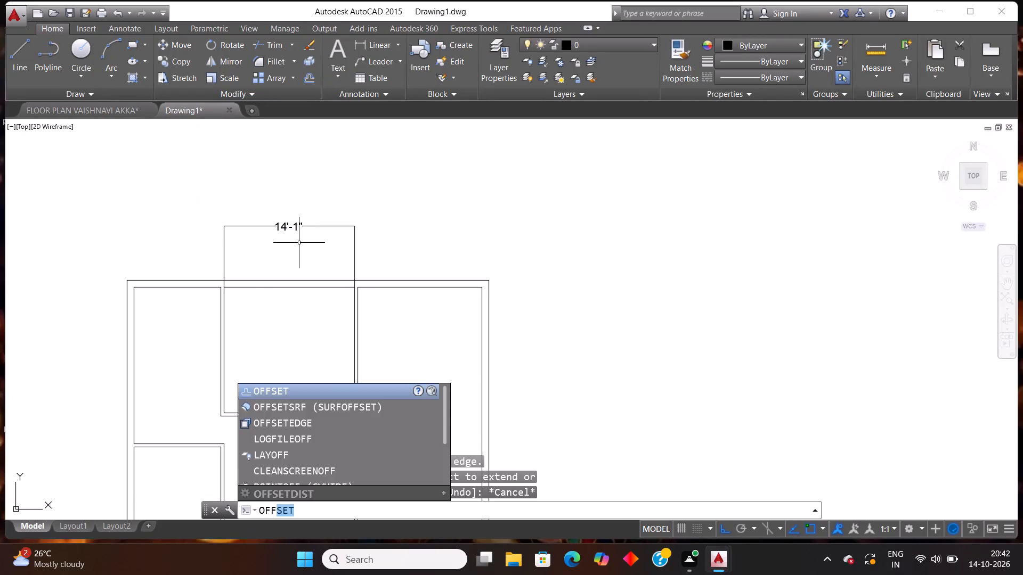
pyautogui.press('Return')
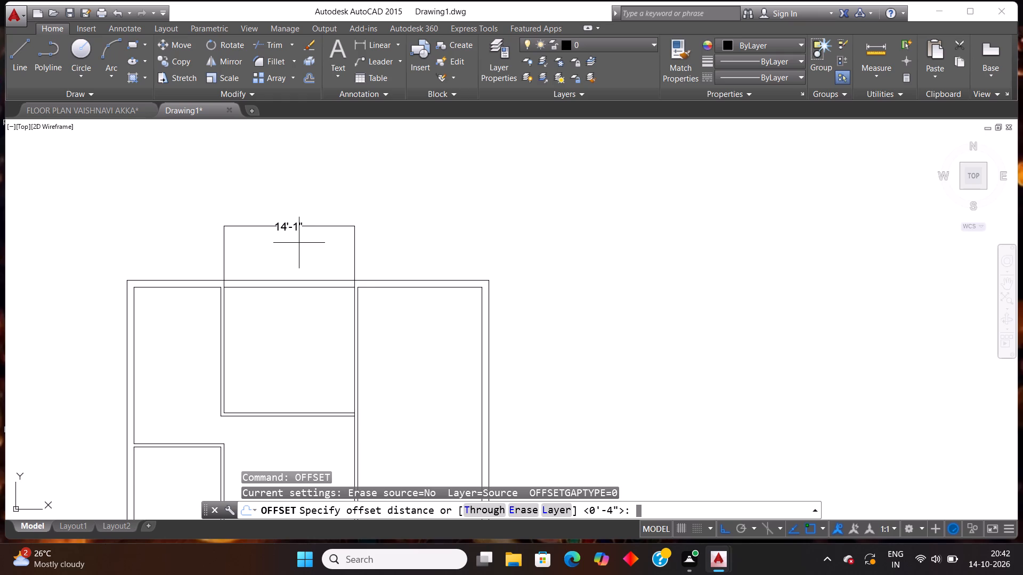
pyautogui.write("6'")
pyautogui.press('Return')
pyautogui.click(354, 368)
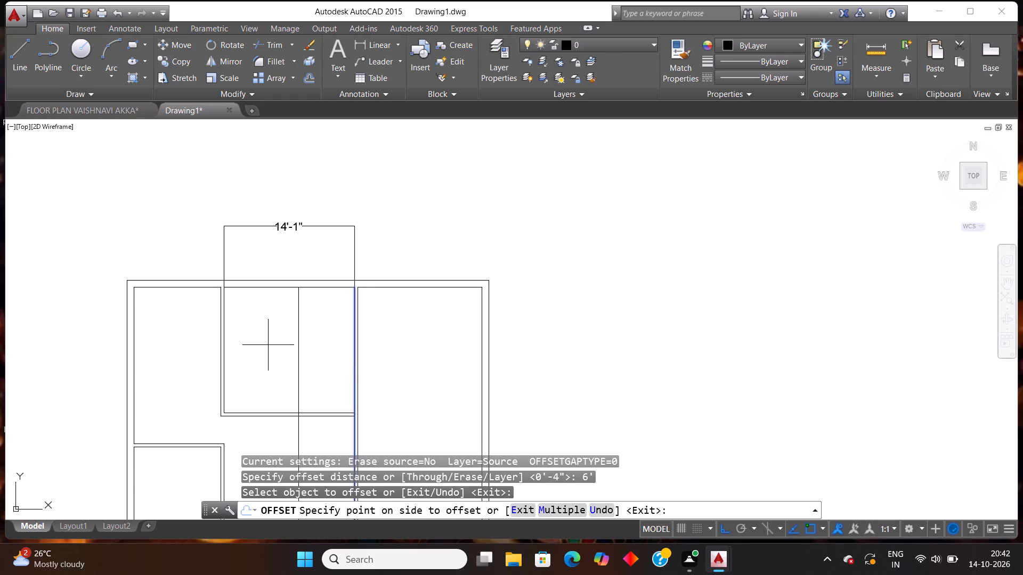
pyautogui.click(268, 345)
pyautogui.press('Escape')
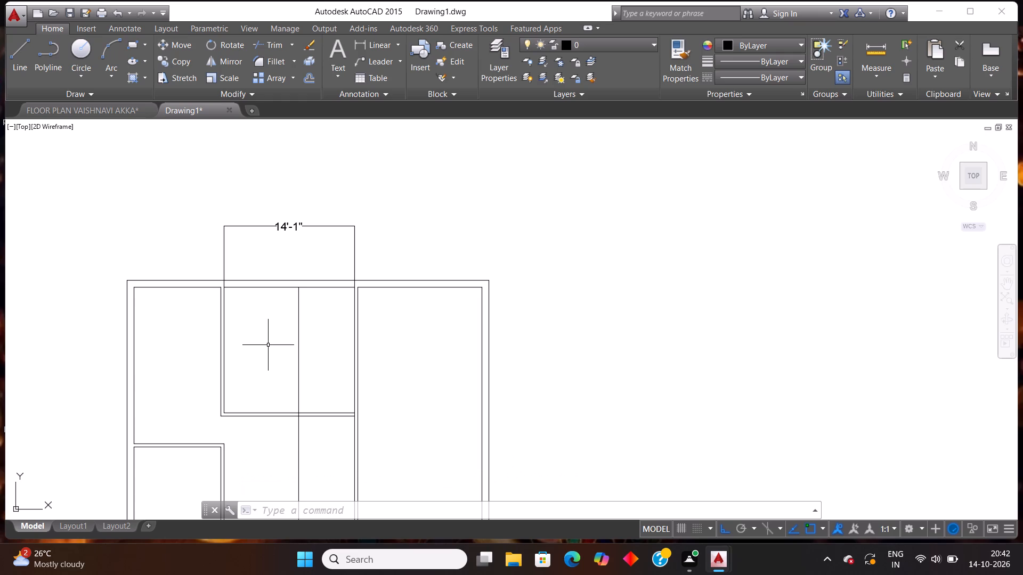
# Offset the new vertical line 4" to the right to form a partition in the upper middle room.
pyautogui.write('off')
pyautogui.press('Return')
pyautogui.write('4"')
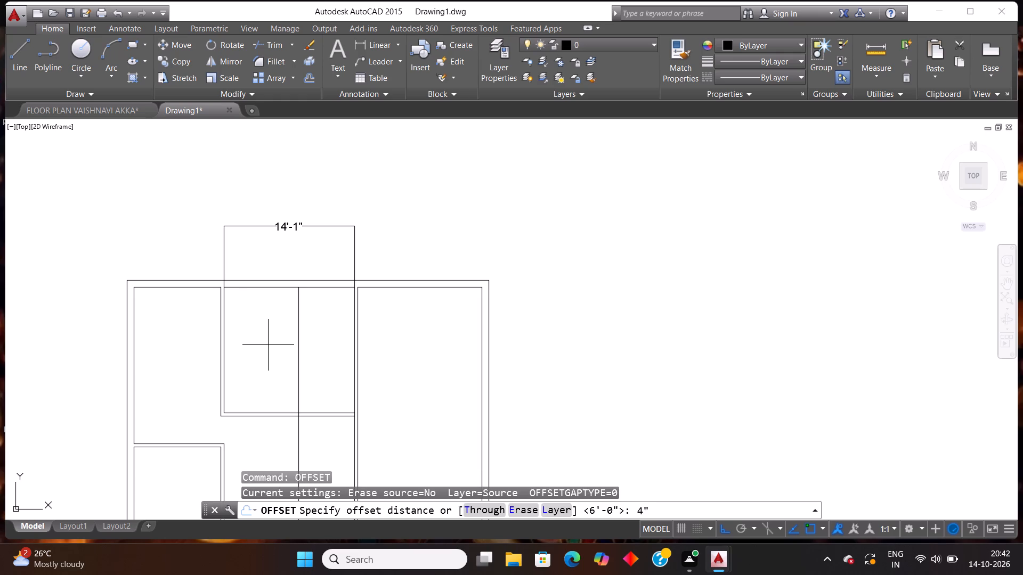
pyautogui.press('Return')
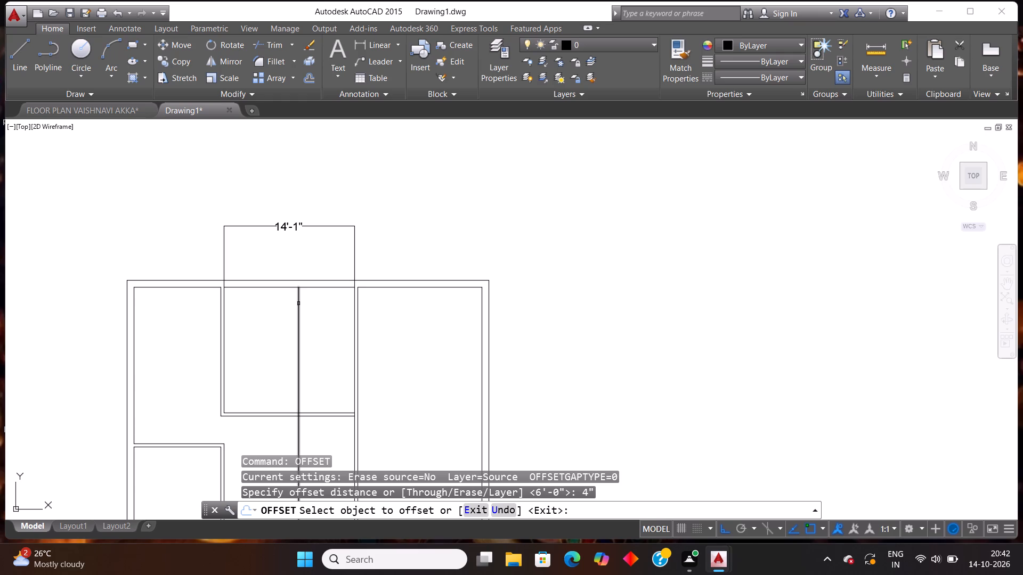
pyautogui.click(298, 303)
pyautogui.click(330, 306)
pyautogui.press('Escape')
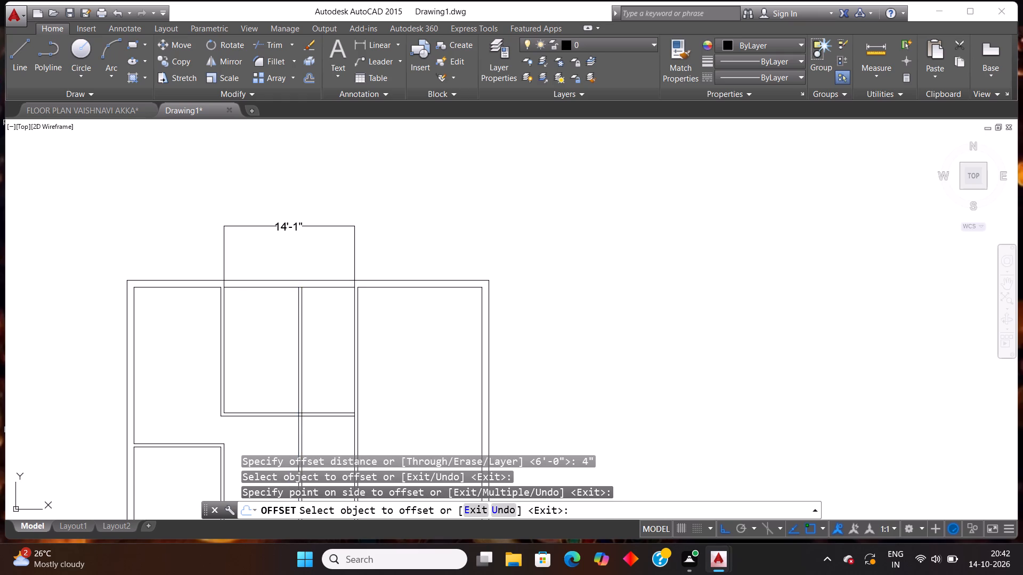
# Offset the new partition's left face 4' to the left for a second division of the upper middle room.
pyautogui.write('off')
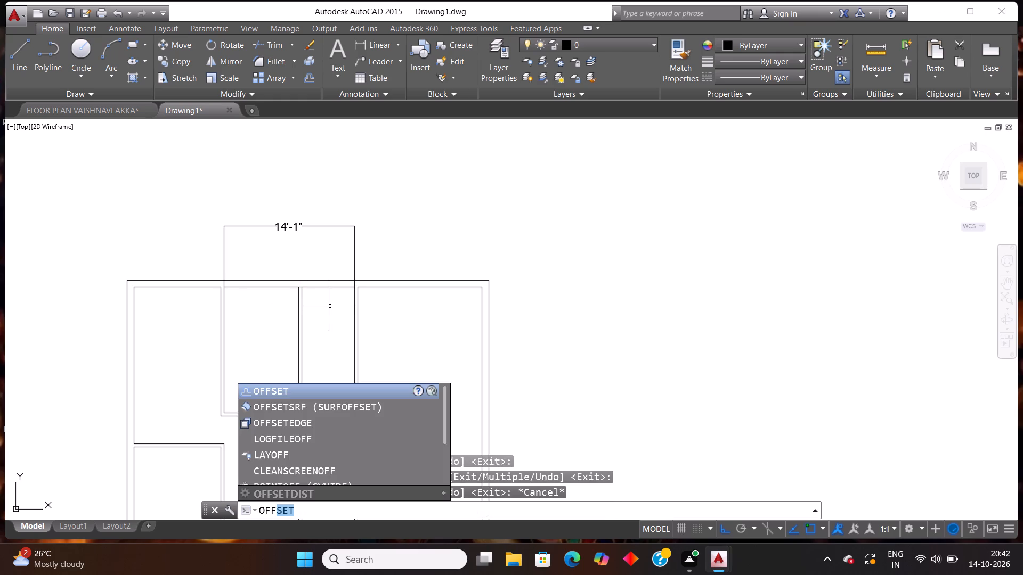
pyautogui.press('Return')
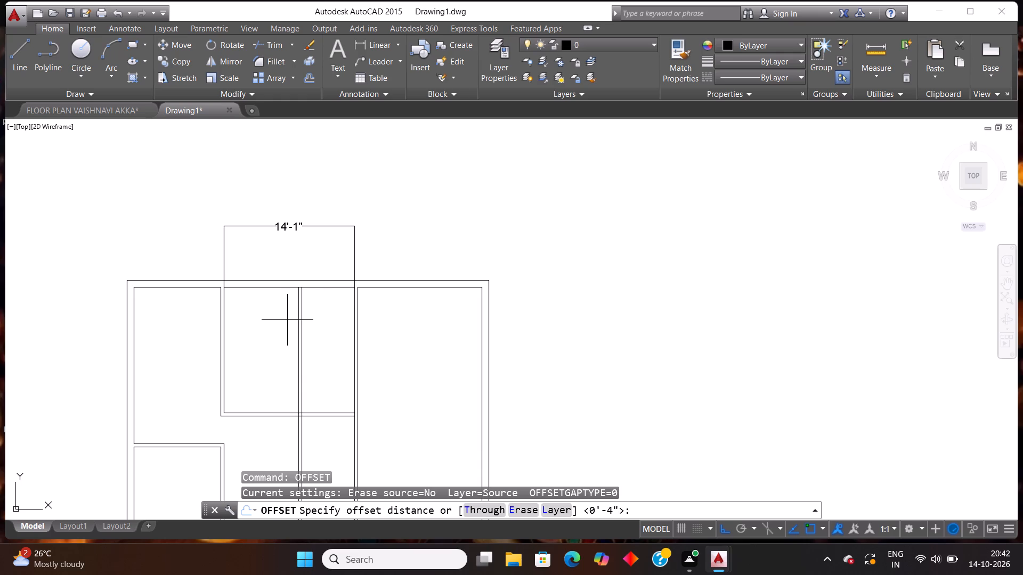
pyautogui.write("4'")
pyautogui.press('Return')
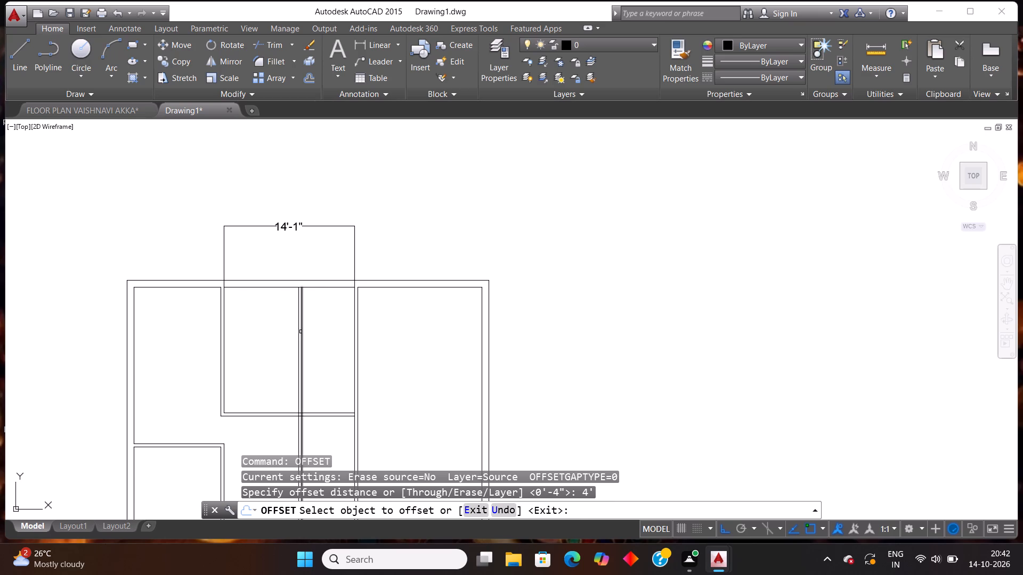
pyautogui.click(298, 335)
pyautogui.click(249, 344)
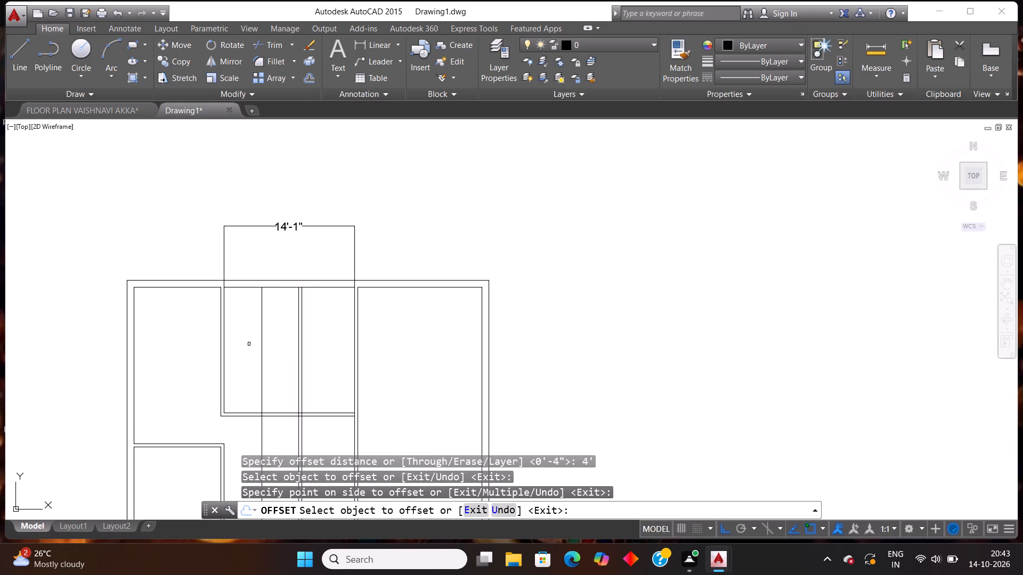
pyautogui.press('Escape')
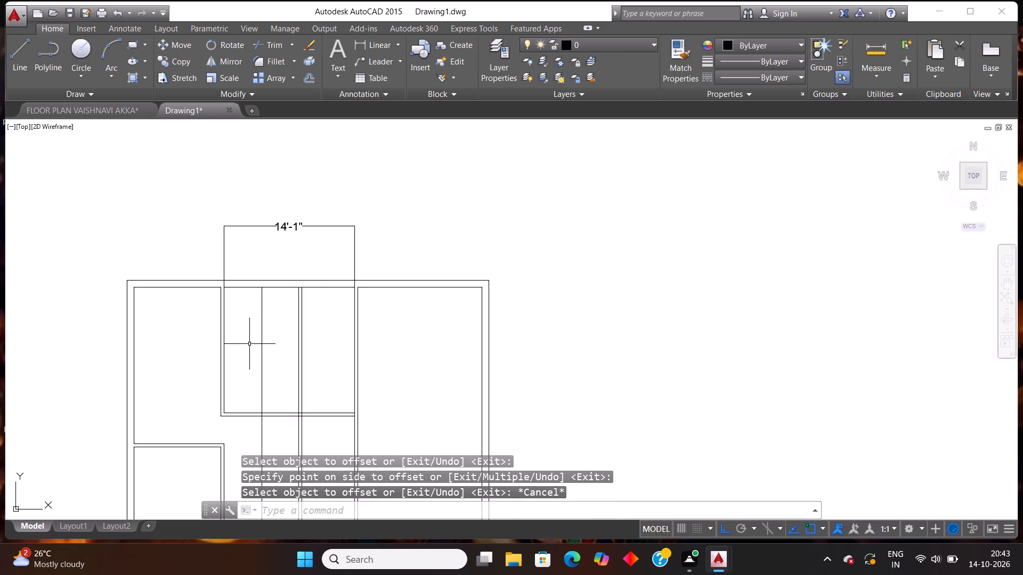
# Offset the second division line 4" to the right to give that partition its thickness.
pyautogui.scroll(2, 241, 288)
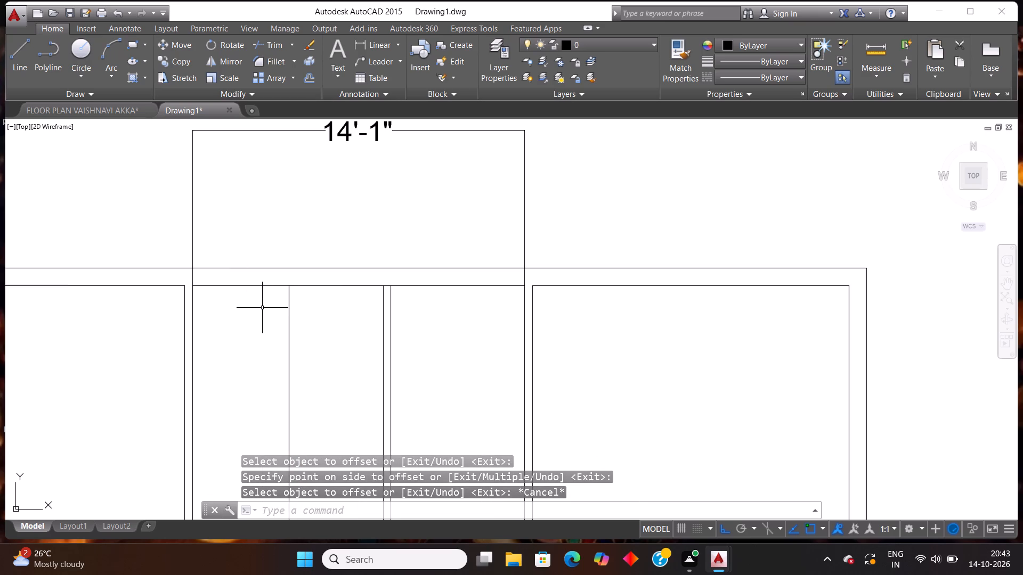
pyautogui.write('off')
pyautogui.press('Return')
pyautogui.write('4"')
pyautogui.press('Return')
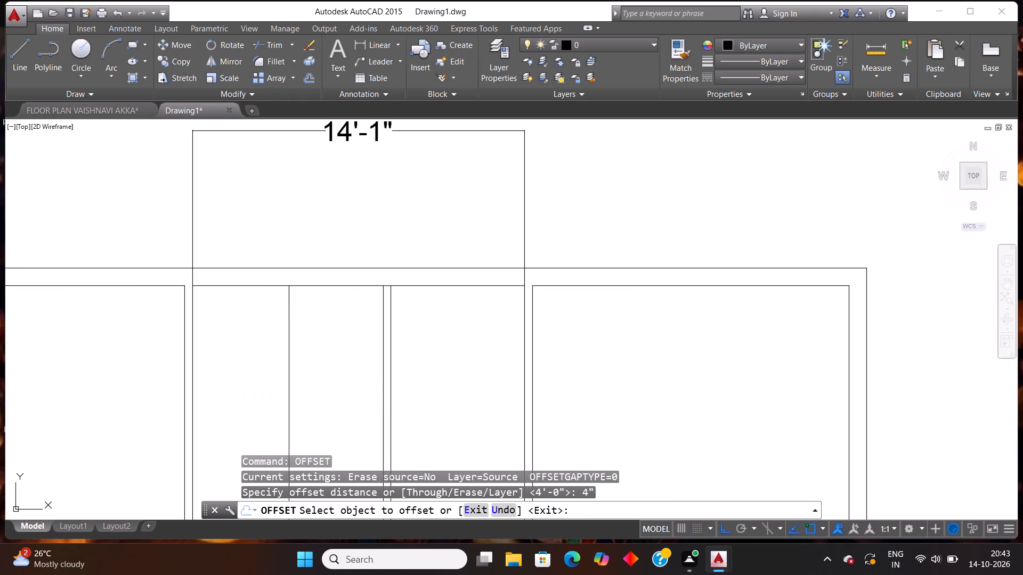
pyautogui.click(288, 295)
pyautogui.click(323, 317)
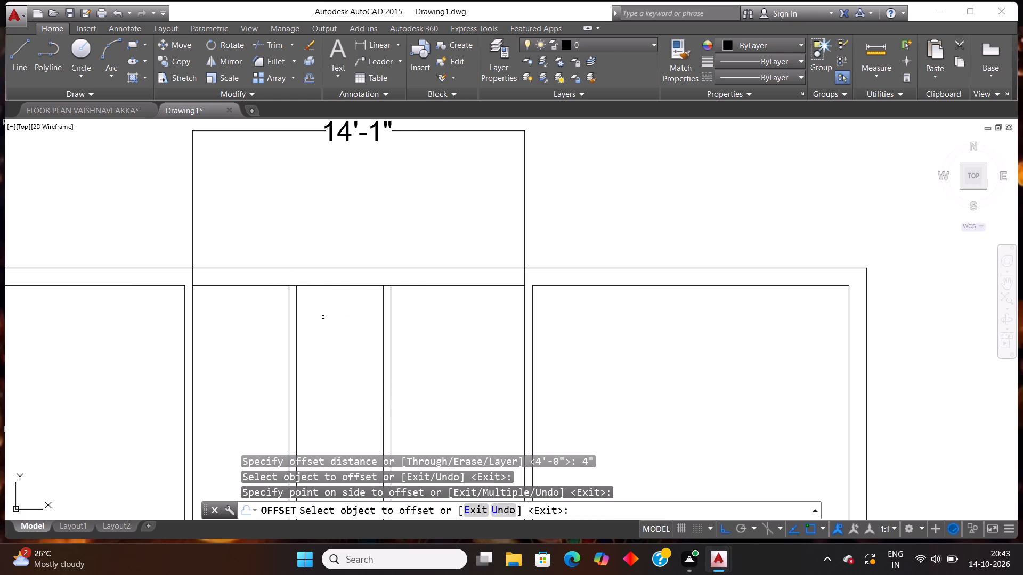
pyautogui.press('Escape')
# Measure the clear width of the leftmost compartment in the upper middle room with a linear dimension.
pyautogui.click(361, 47)
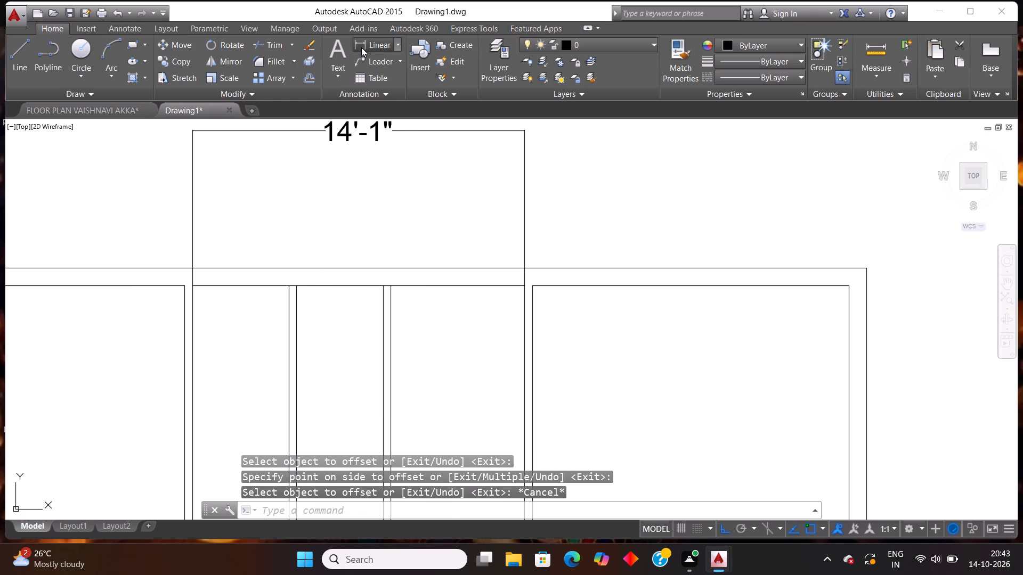
pyautogui.click(291, 286)
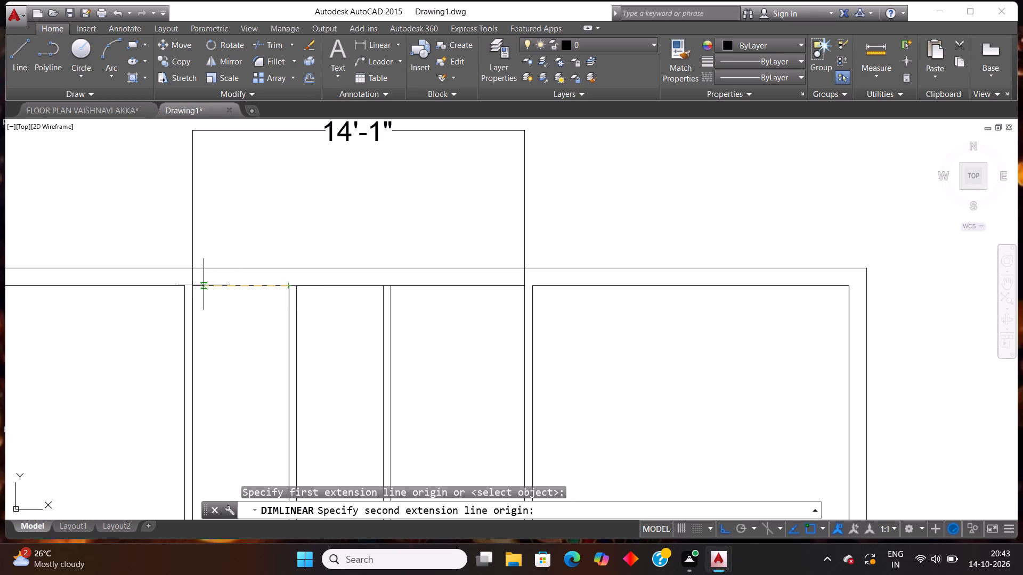
pyautogui.click(190, 286)
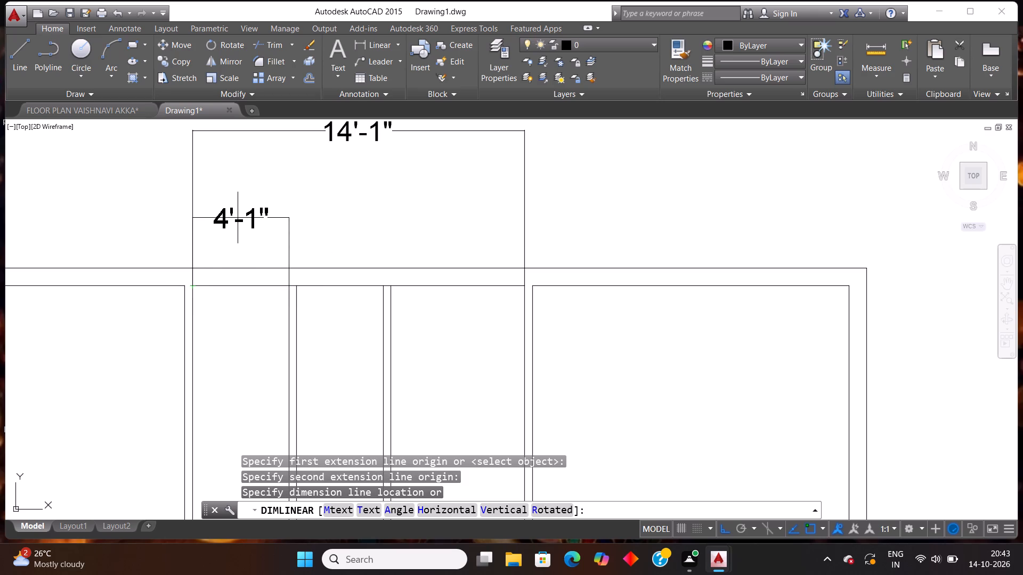
pyautogui.press('Escape')
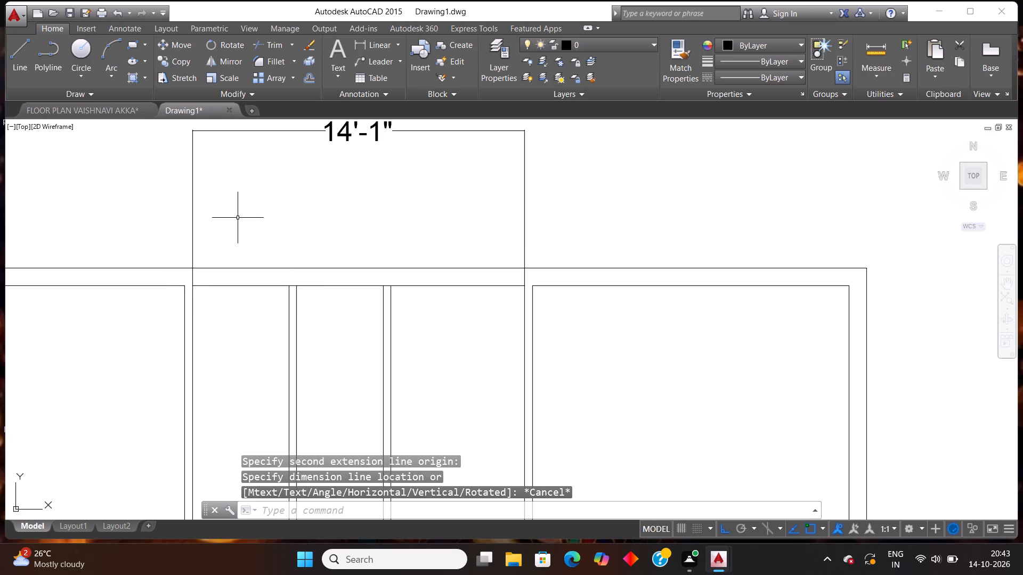
# Trim the top wall's inner line between the faces of both new partitions to open their junctions.
pyautogui.scroll(-2, 249, 259)
pyautogui.scroll(2, 285, 276)
pyautogui.press('Escape')
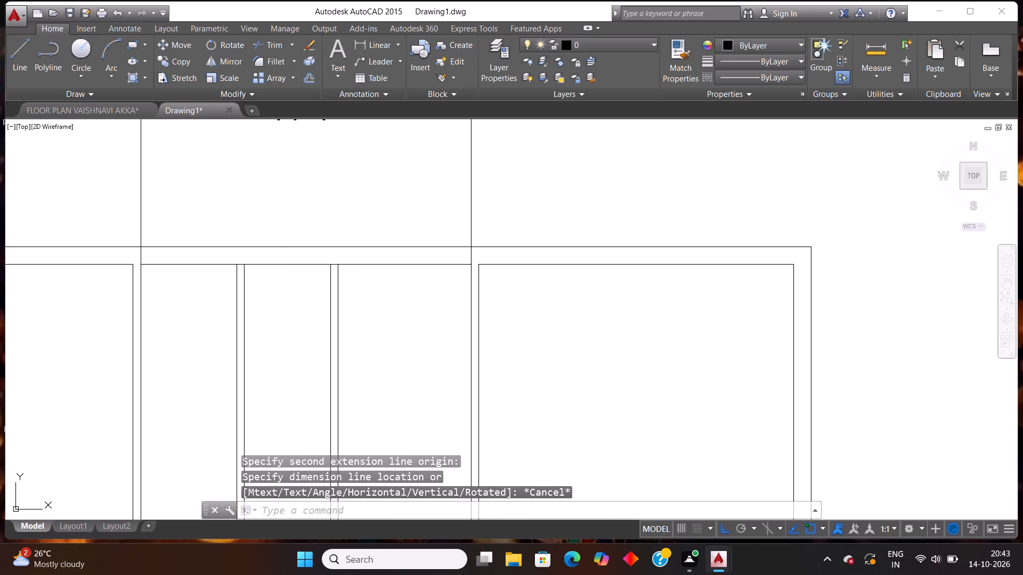
pyautogui.write('tr')
pyautogui.press('Return')
pyautogui.press('Return')
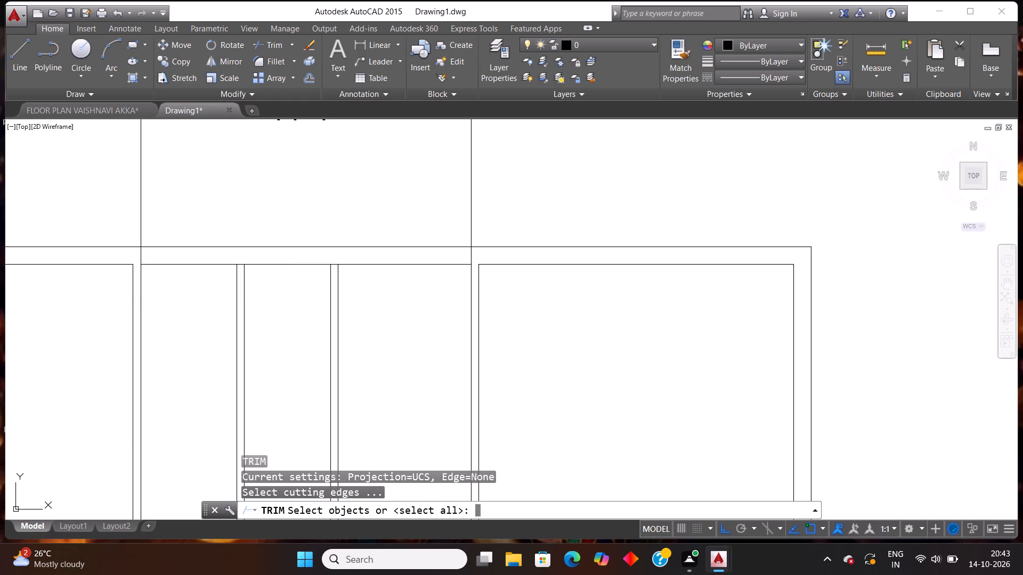
pyautogui.scroll(2, 272, 261)
pyautogui.scroll(2, 219, 272)
pyautogui.click(185, 313)
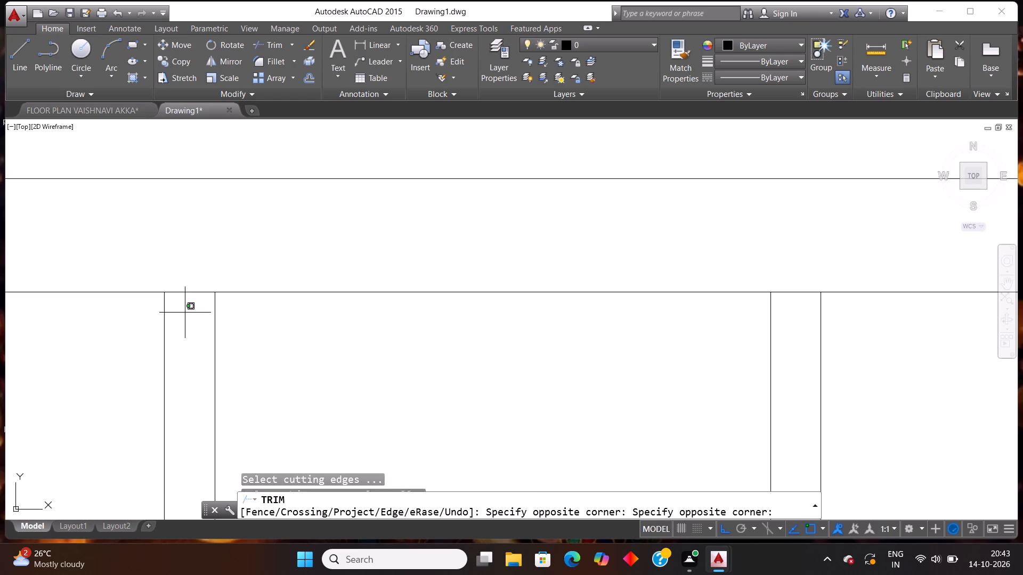
pyautogui.click(192, 273)
pyautogui.scroll(-5, 201, 267)
pyautogui.scroll(3, 278, 268)
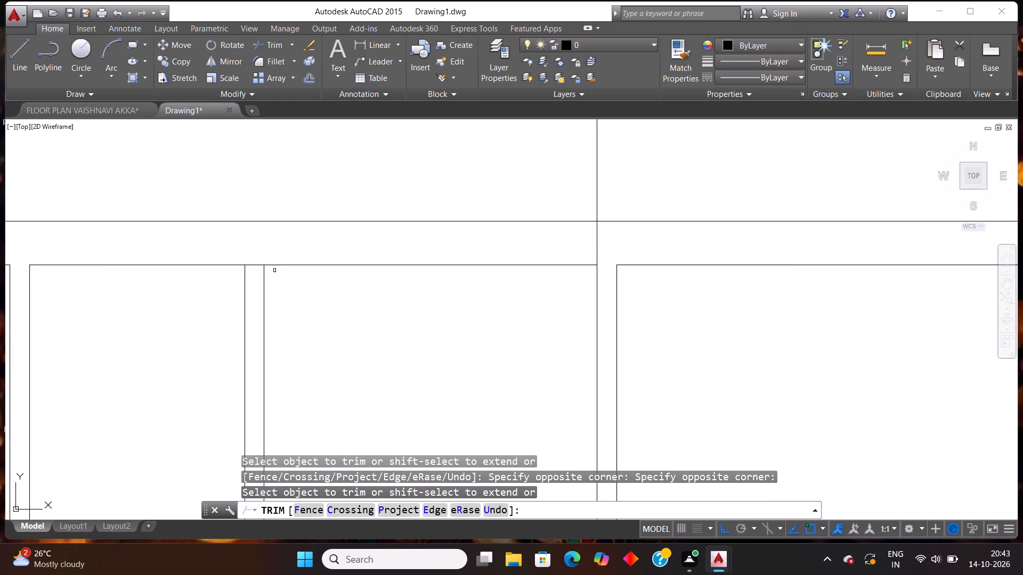
pyautogui.scroll(2, 272, 272)
pyautogui.click(235, 276)
pyautogui.click(220, 247)
pyautogui.scroll(-4, 229, 256)
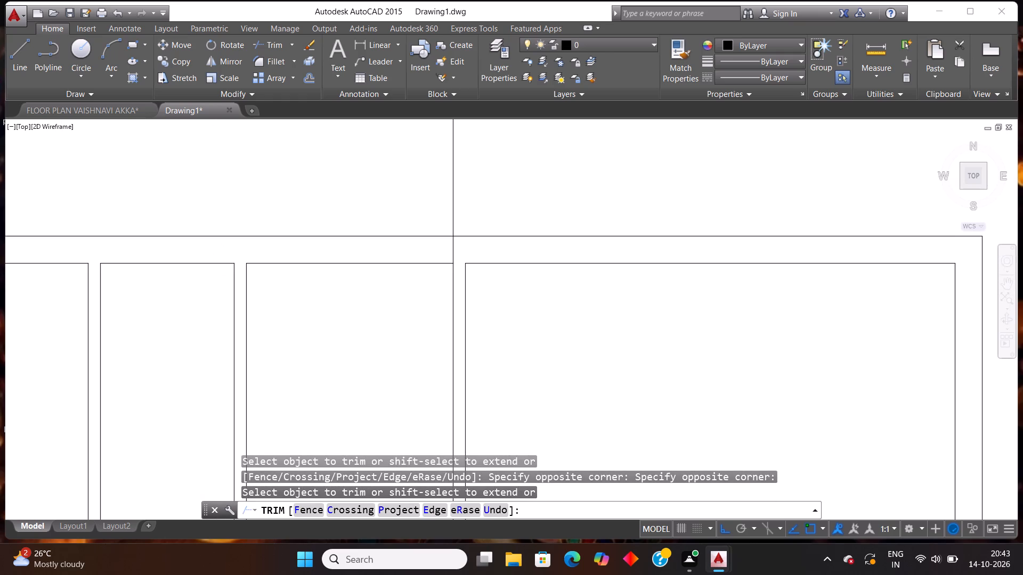
pyautogui.scroll(-1, 263, 277)
pyautogui.scroll(1, 328, 284)
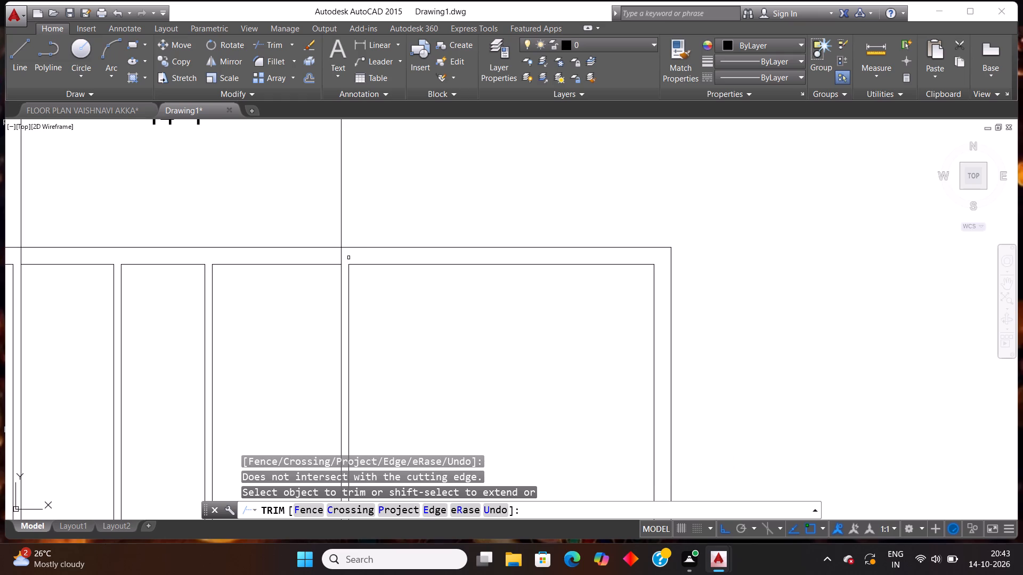
# Trim the two new partitions' lines where they run on below the upper middle room's bottom wall.
pyautogui.scroll(-2, 360, 253)
pyautogui.scroll(-3, 316, 336)
pyautogui.scroll(2, 302, 395)
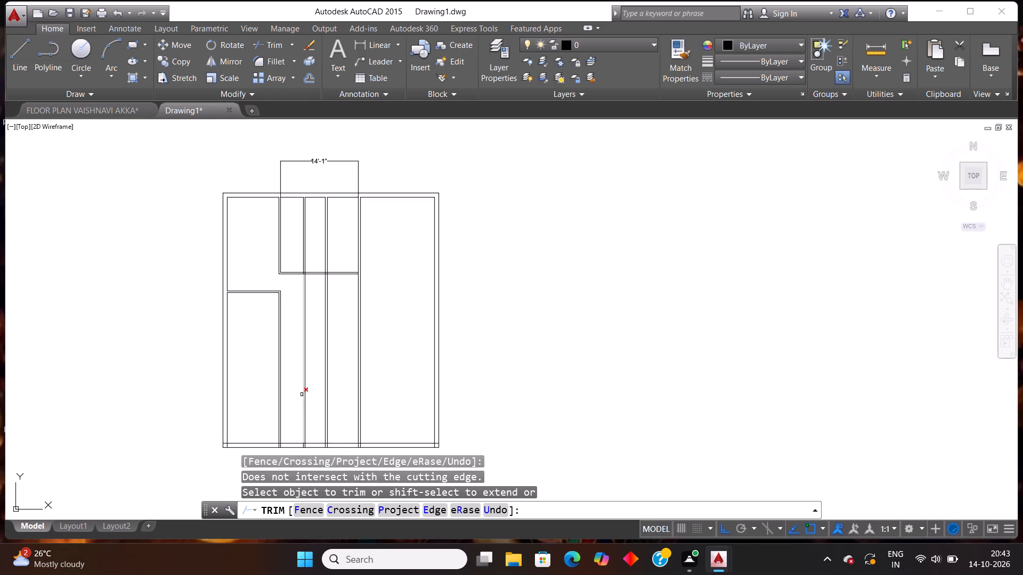
pyautogui.click(298, 356)
pyautogui.click(352, 341)
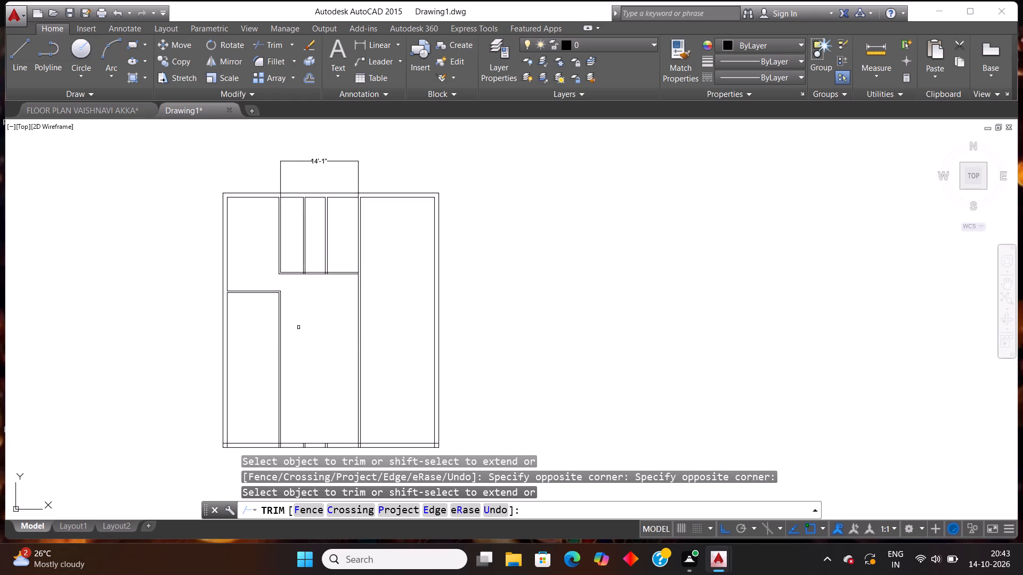
pyautogui.press('Escape')
# Offset the top wall's inner line in the upper middle room's rightmost compartment 7' downward.
pyautogui.write('og')
pyautogui.press('BackSpace')
pyautogui.write('ff')
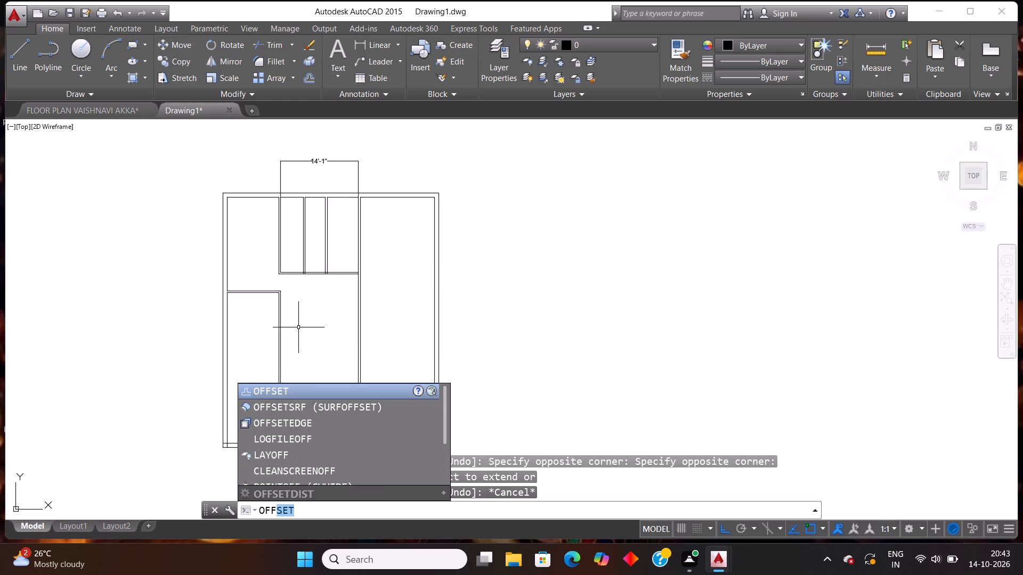
pyautogui.press('Return')
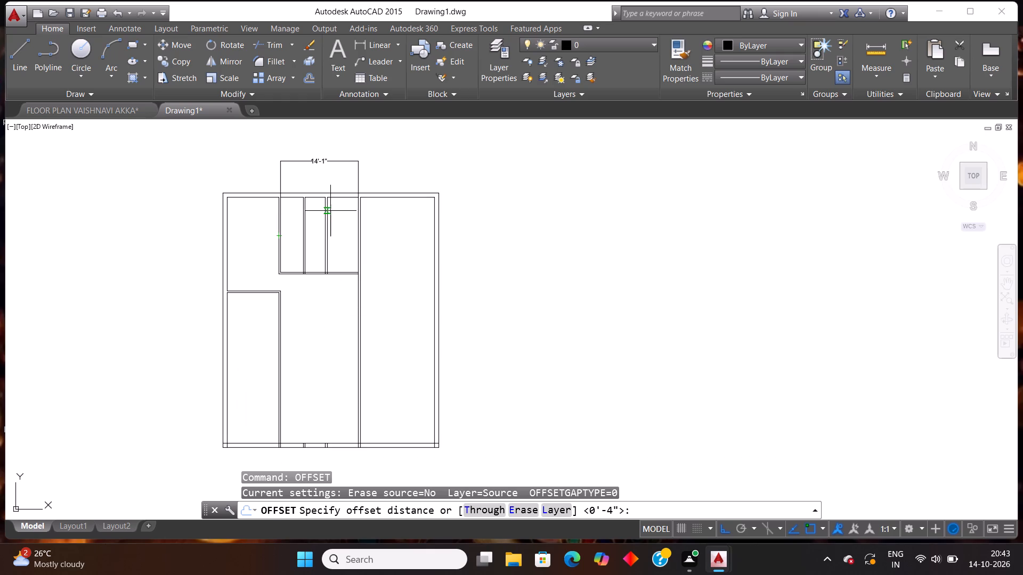
pyautogui.write("7'")
pyautogui.press('Return')
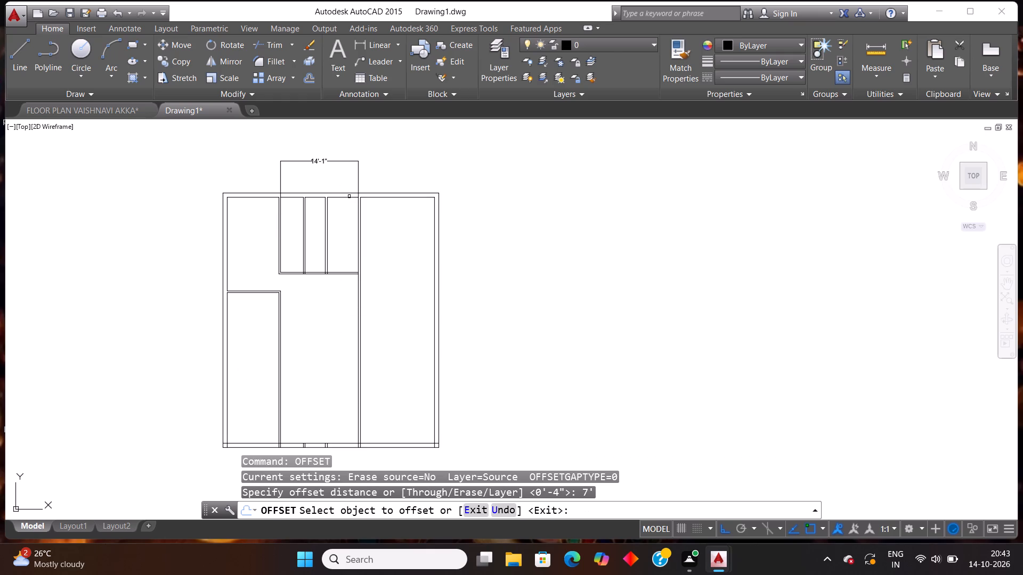
pyautogui.click(347, 198)
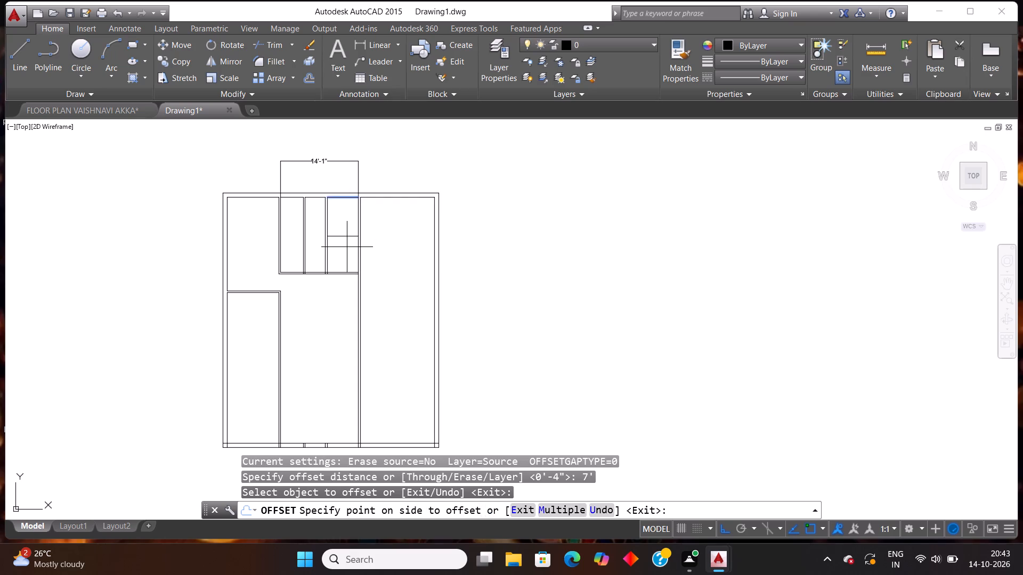
pyautogui.click(347, 247)
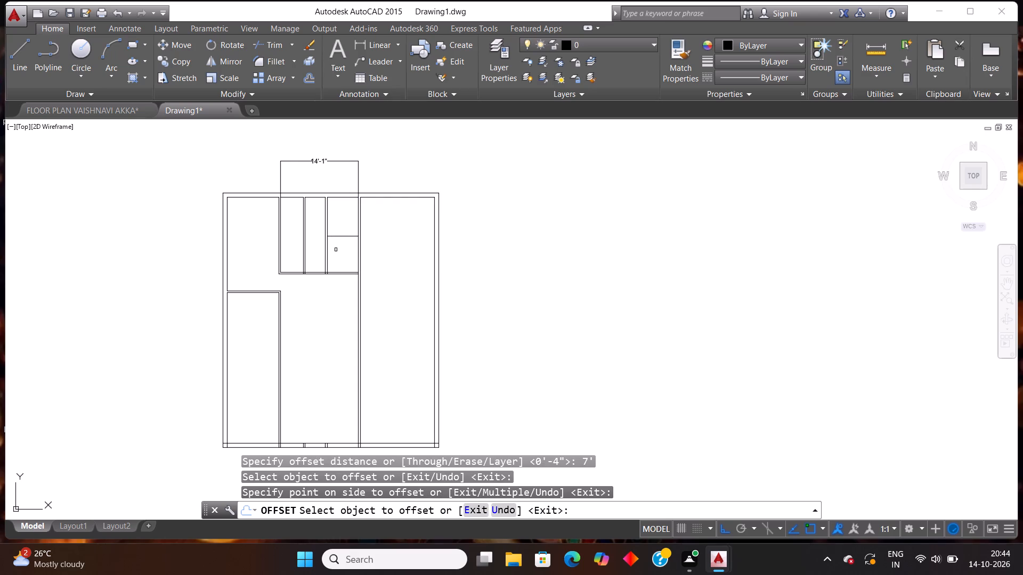
# Offset the new horizontal line in the upper middle room's rightmost compartment 4" downward to form a cross partition.
pyautogui.press('o')
pyautogui.press('Escape')
pyautogui.write('off')
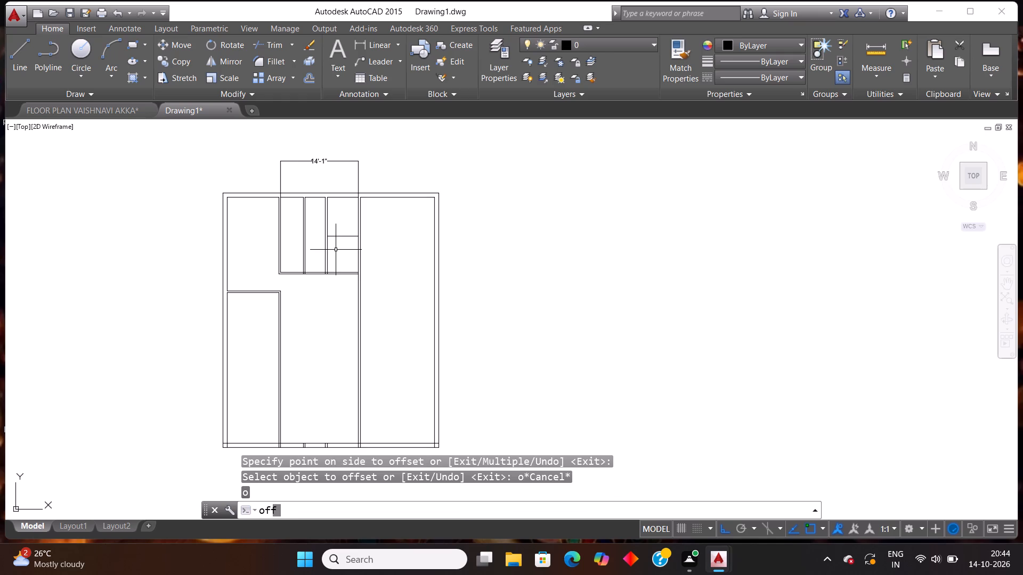
pyautogui.press('Return')
pyautogui.write('4:')
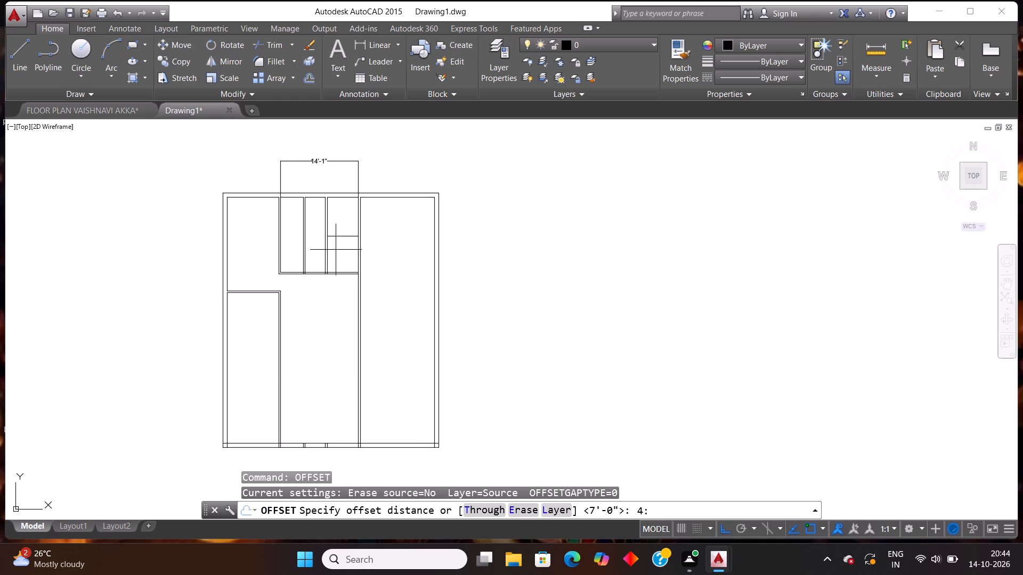
pyautogui.press('BackSpace')
pyautogui.hotkey('shift', '"')
pyautogui.press('Return')
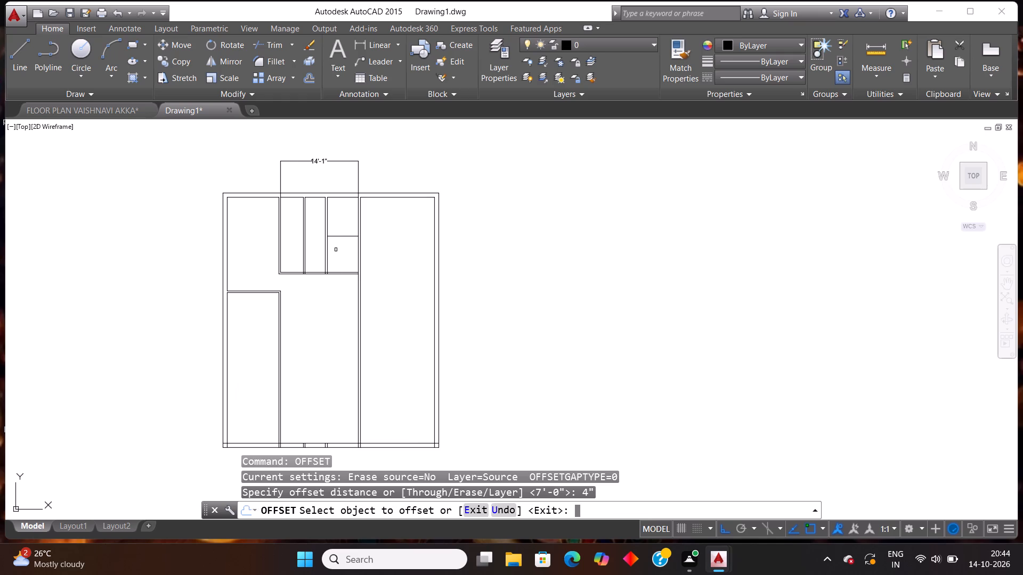
pyautogui.click(334, 235)
pyautogui.click(338, 257)
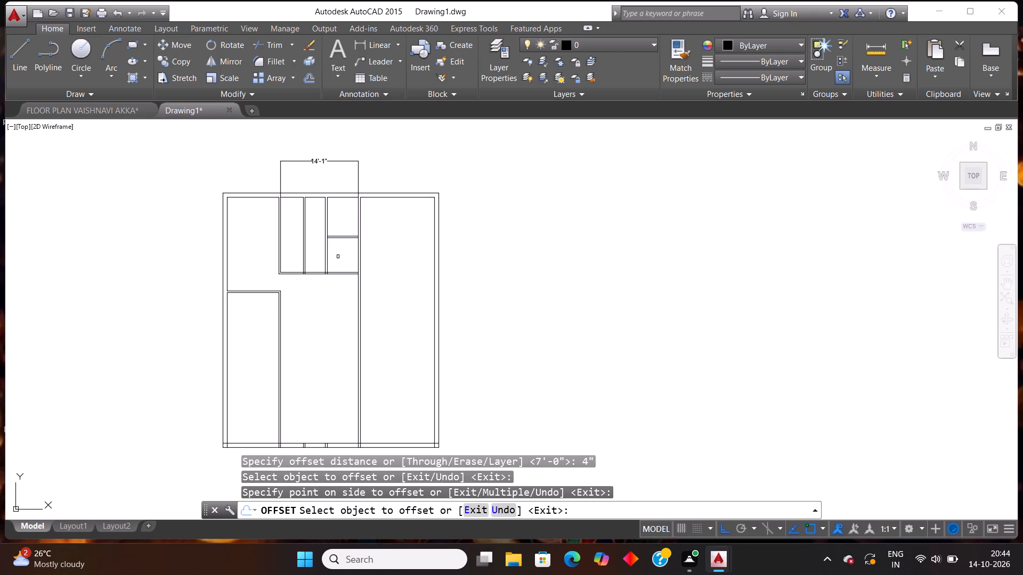
pyautogui.press('Escape')
# Extend both cross partition lines across the middle compartment to the near face of the next vertical partition.
pyautogui.write('ex')
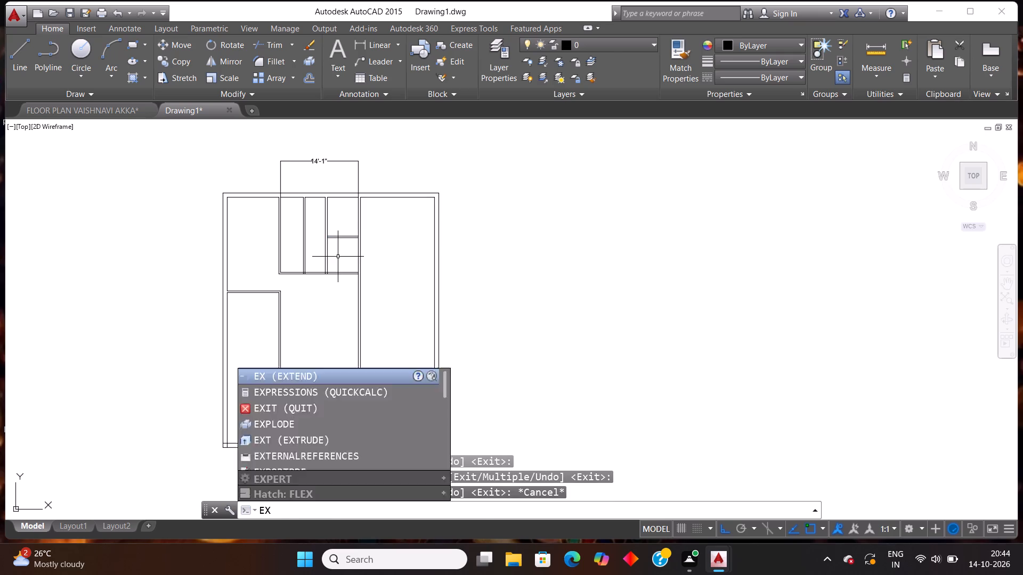
pyautogui.press('Return')
pyautogui.press('Return')
pyautogui.scroll(2, 339, 239)
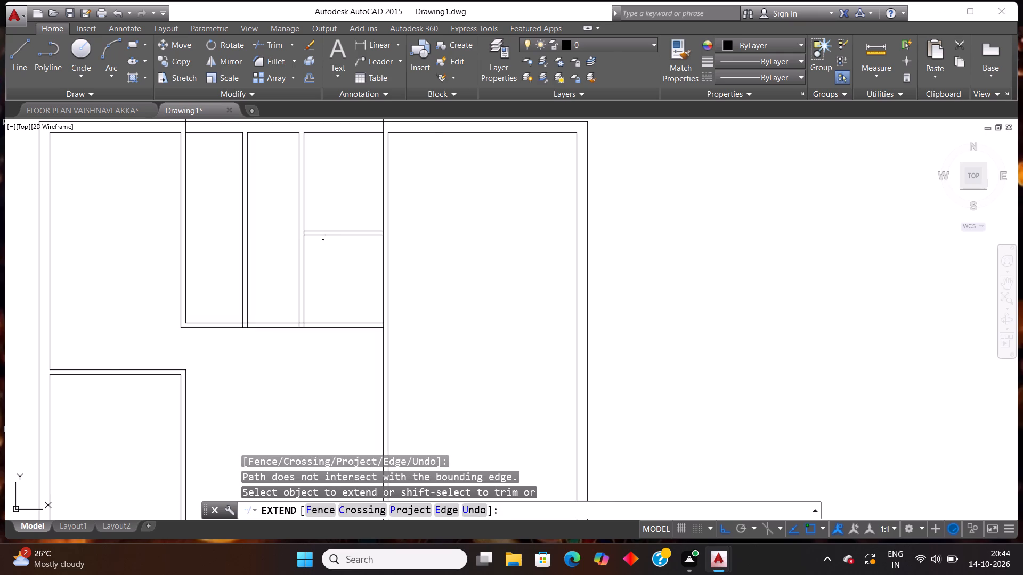
pyautogui.scroll(1, 309, 232)
pyautogui.click(304, 231)
pyautogui.click(304, 231)
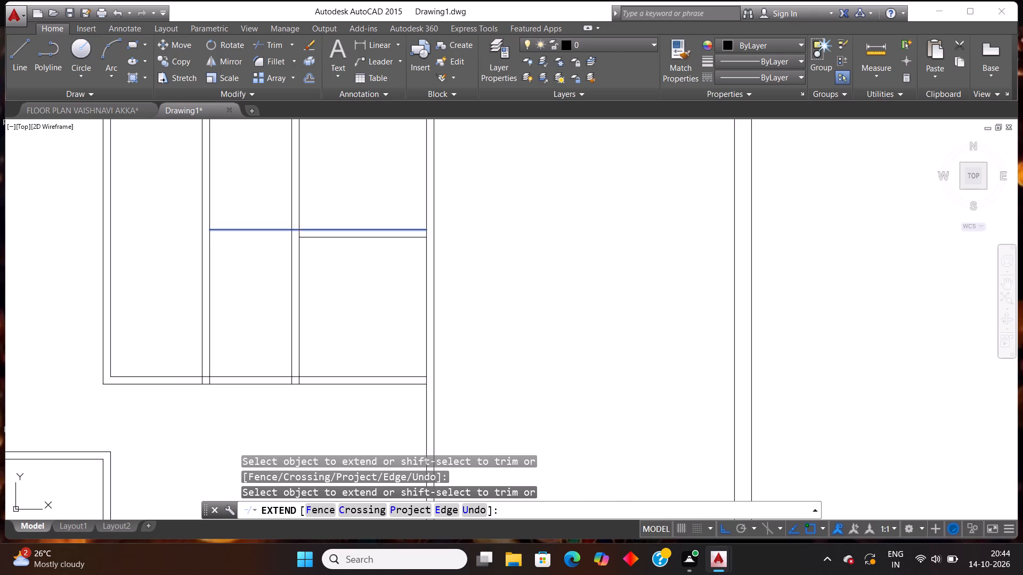
pyautogui.click(304, 237)
pyautogui.click(303, 238)
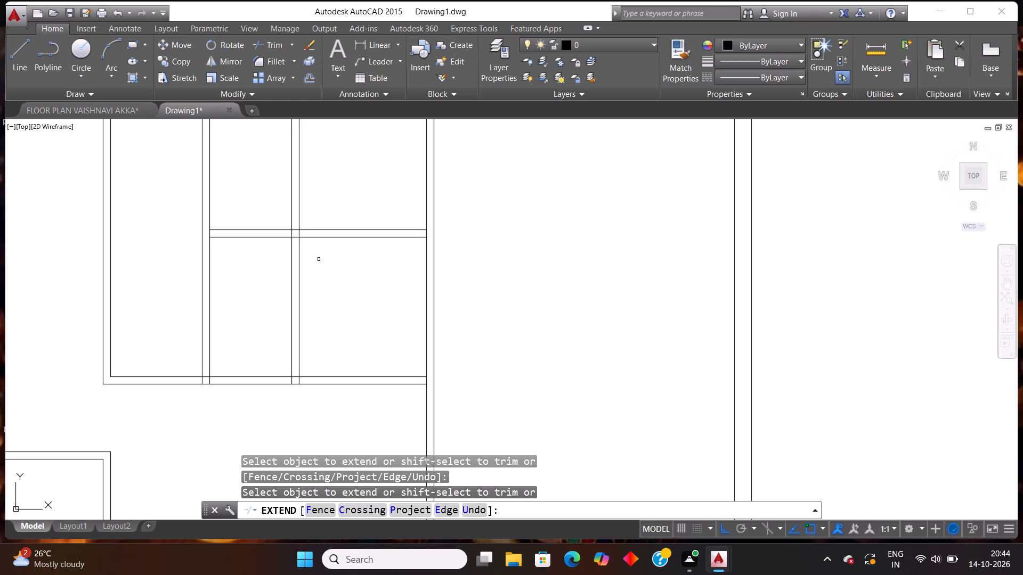
pyautogui.press('Escape')
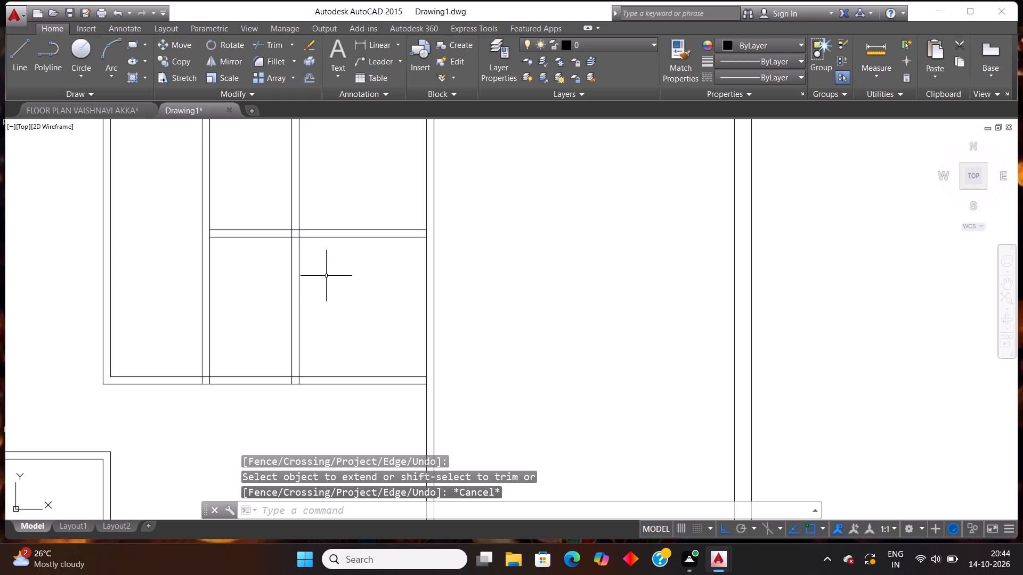
# Trim away the upper middle room's bottom wall lines in all three compartments, between the vertical partitions.
pyautogui.scroll(-2, 315, 298)
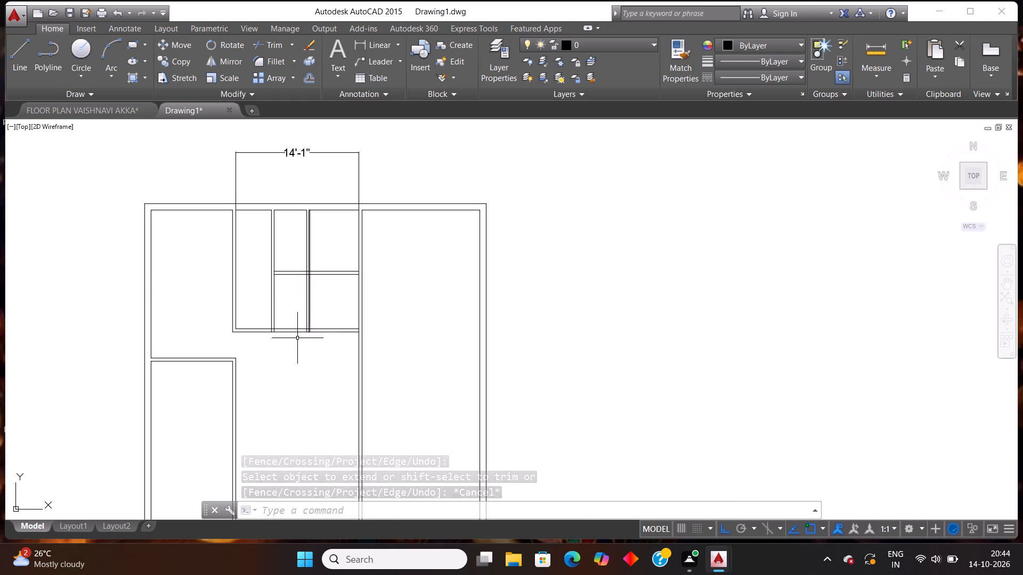
pyautogui.scroll(1, 293, 351)
pyautogui.write('tr')
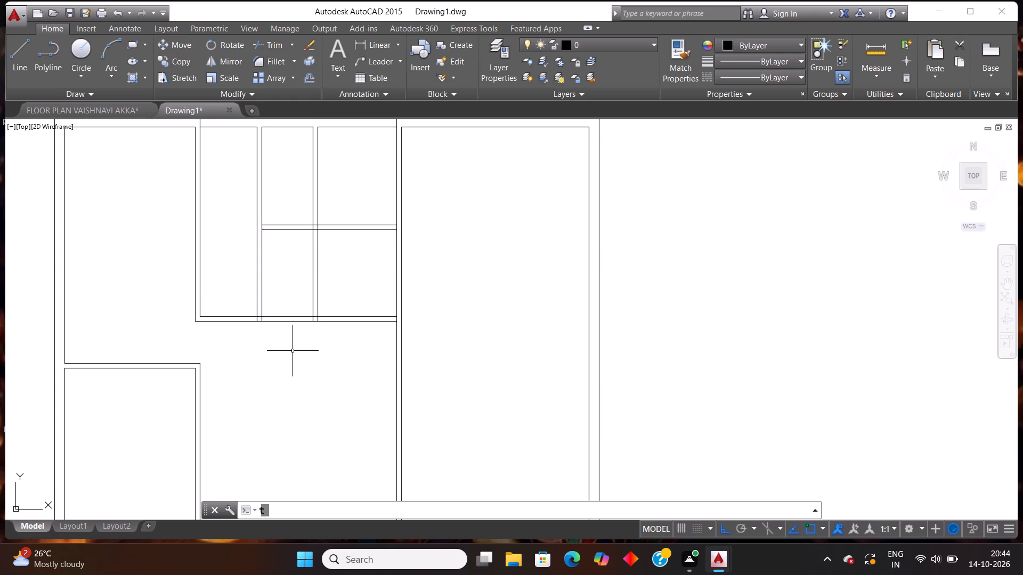
pyautogui.press('Return')
pyautogui.press('Return')
pyautogui.click(285, 339)
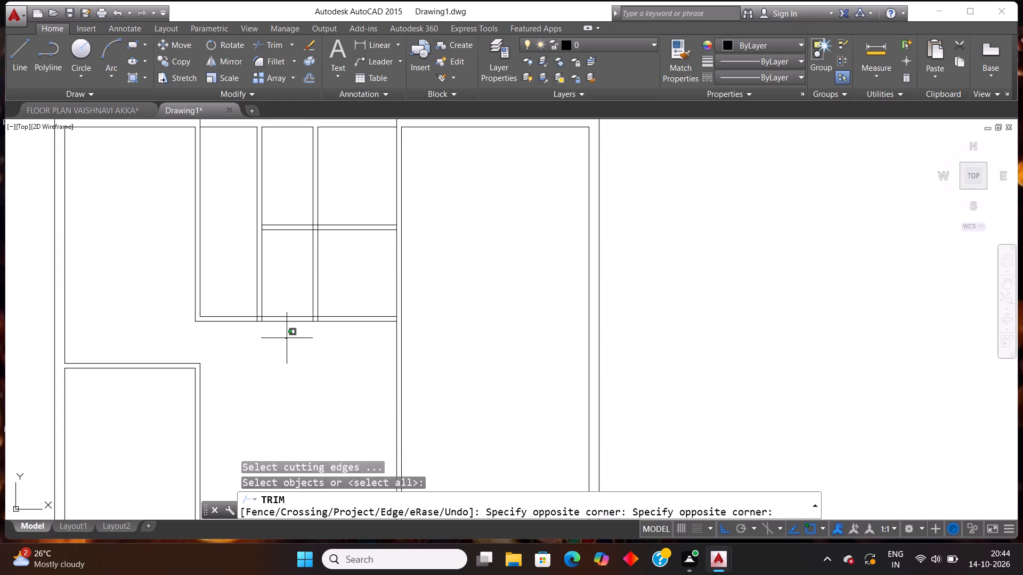
pyautogui.click(287, 291)
pyautogui.click(353, 344)
pyautogui.click(359, 287)
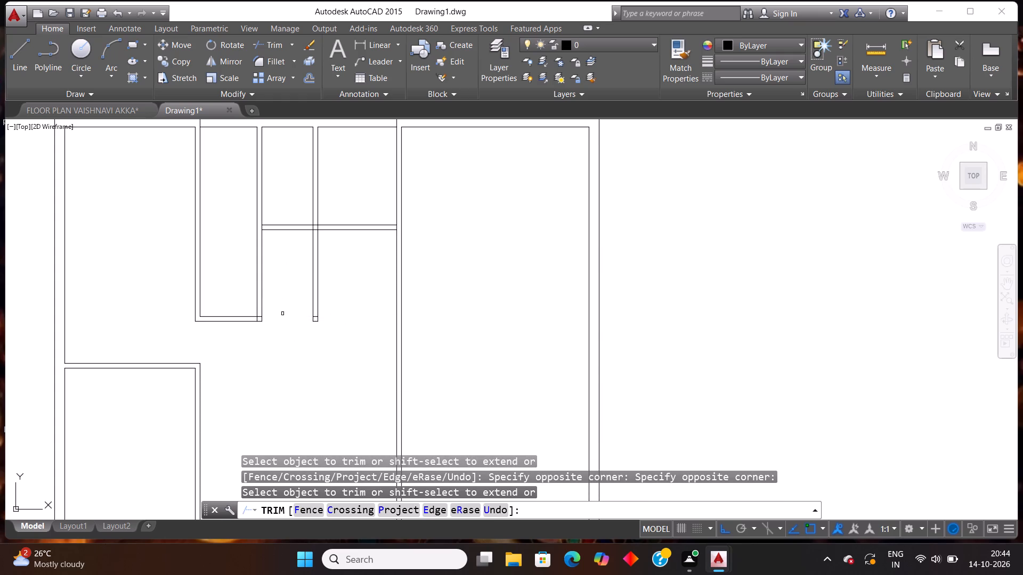
pyautogui.click(241, 340)
pyautogui.click(225, 280)
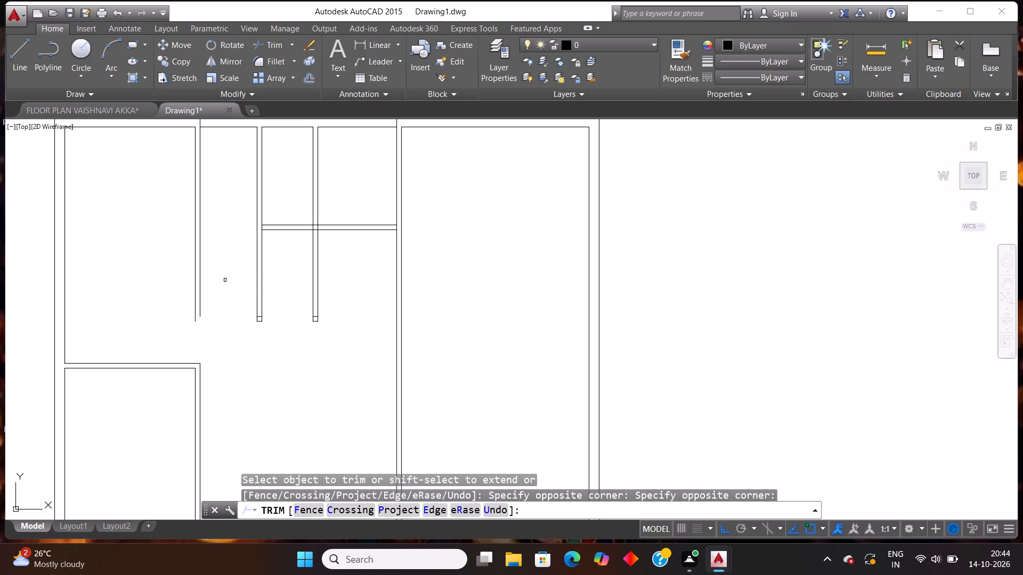
pyautogui.scroll(-2, 305, 305)
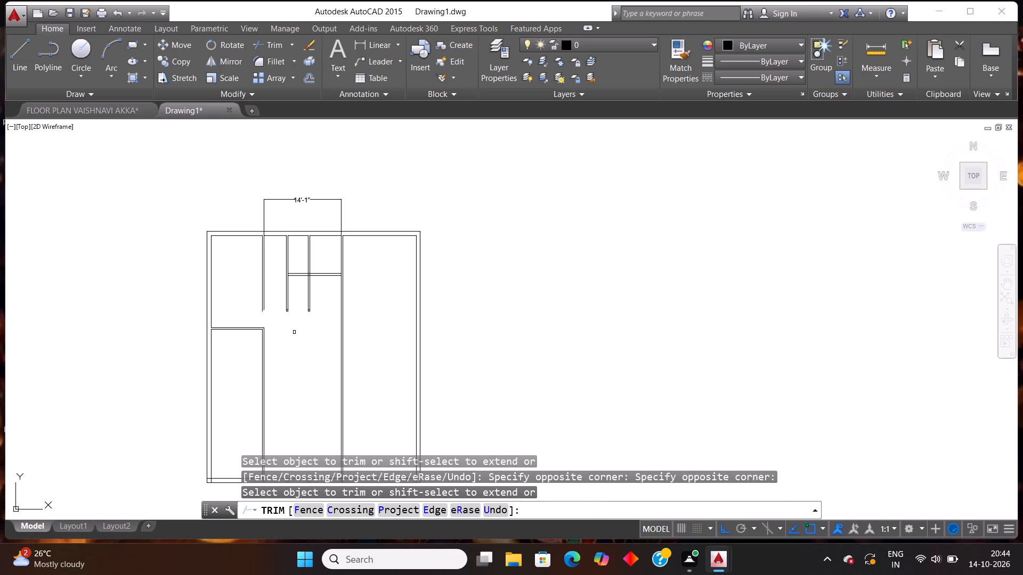
pyautogui.press('Escape')
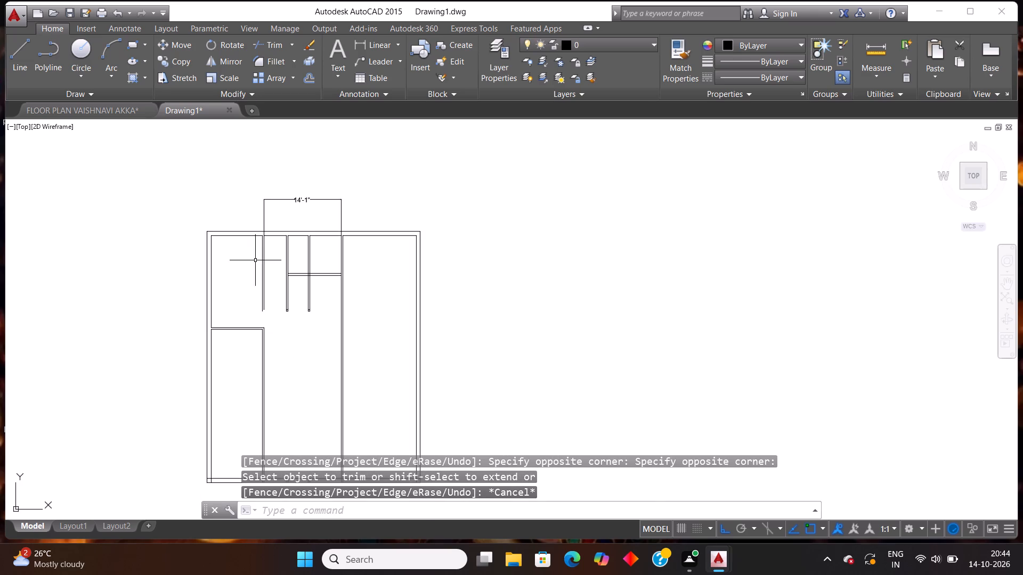
# Draw a short horizontal line rightward from the lower end of the upper middle room's left wall's outer face.
pyautogui.scroll(3, 264, 322)
pyautogui.scroll(2, 236, 283)
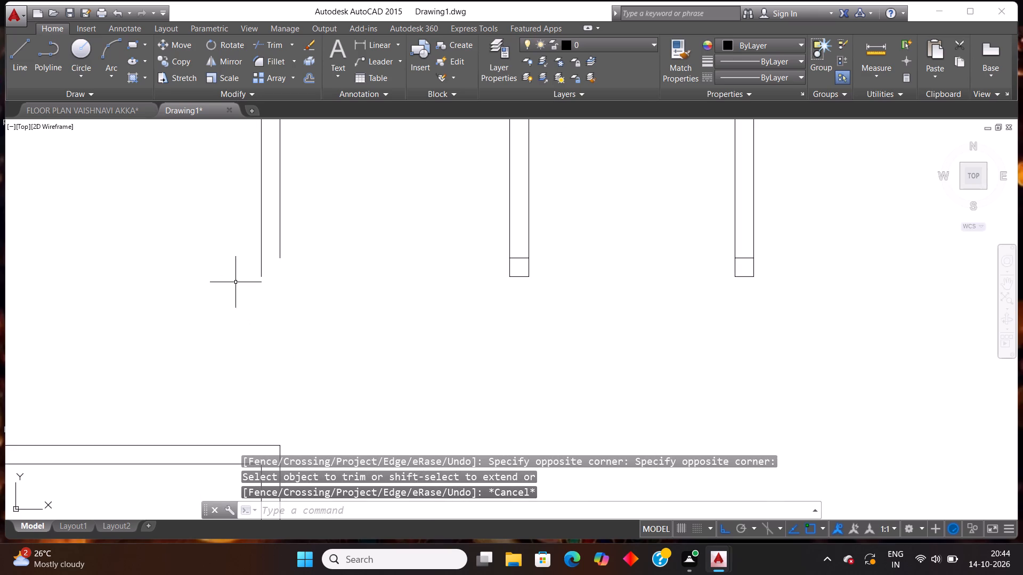
pyautogui.press('l')
pyautogui.press('Return')
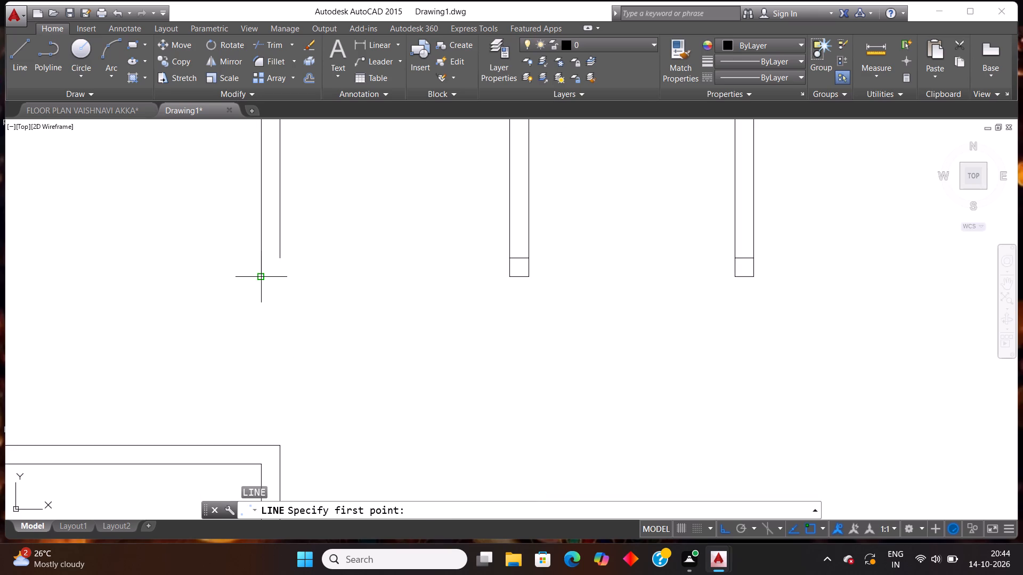
pyautogui.click(261, 277)
pyautogui.click(368, 284)
pyautogui.press('Escape')
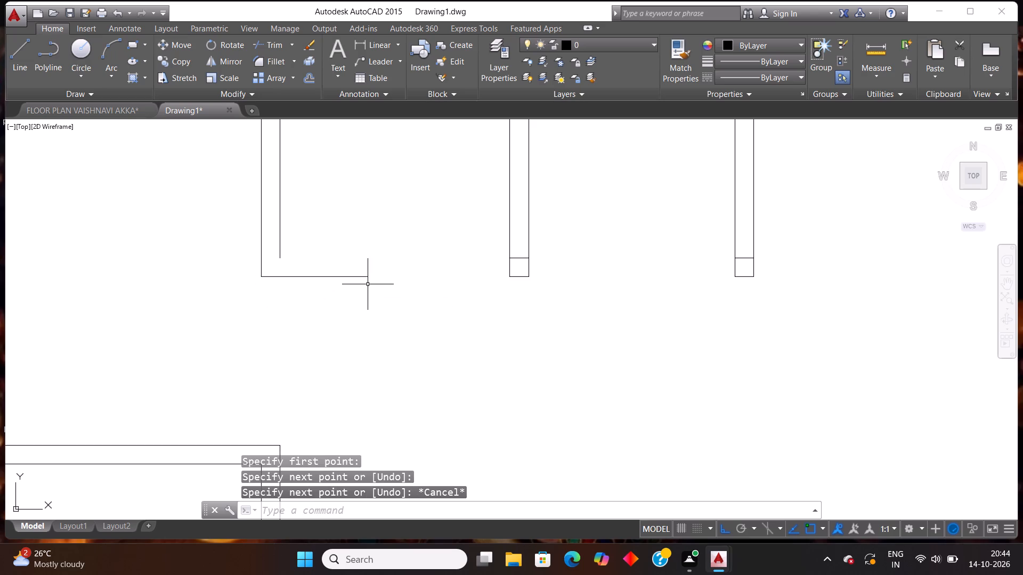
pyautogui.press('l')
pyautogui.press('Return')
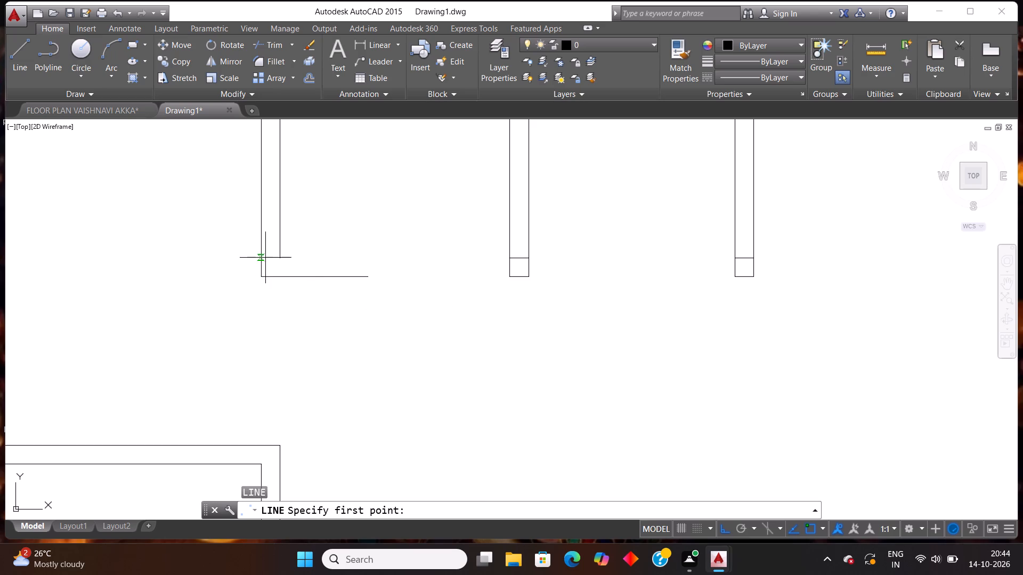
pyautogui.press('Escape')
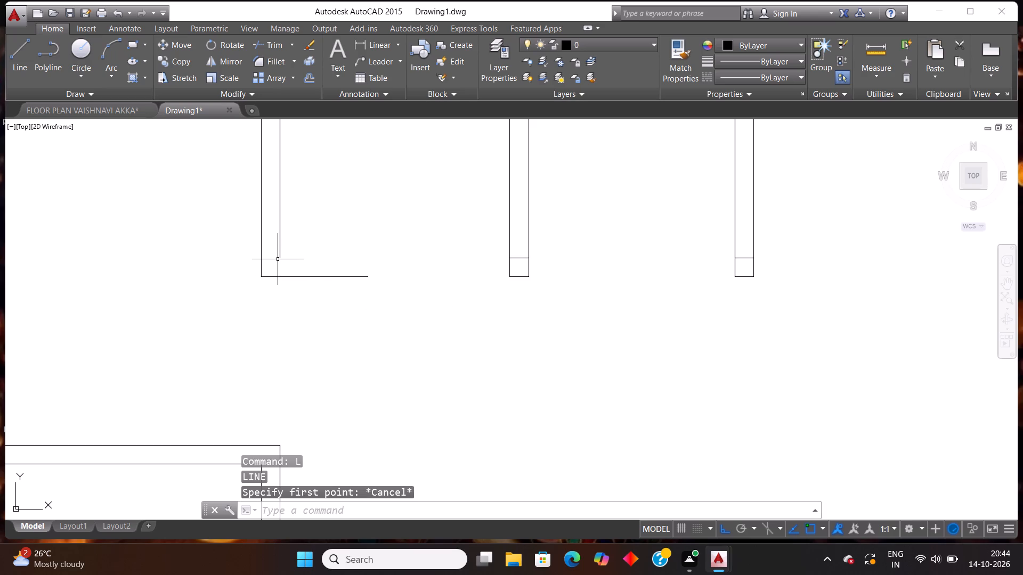
# Extend the inner face line of the upper middle room's left wall down to the new horizontal line.
pyautogui.write('ex')
pyautogui.press('Return')
pyautogui.press('Return')
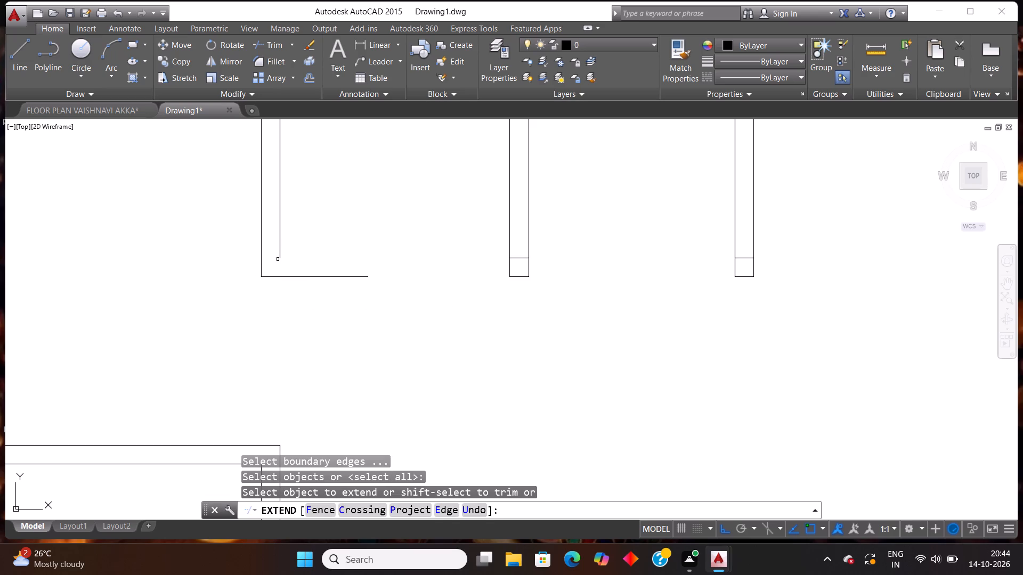
pyautogui.click(279, 247)
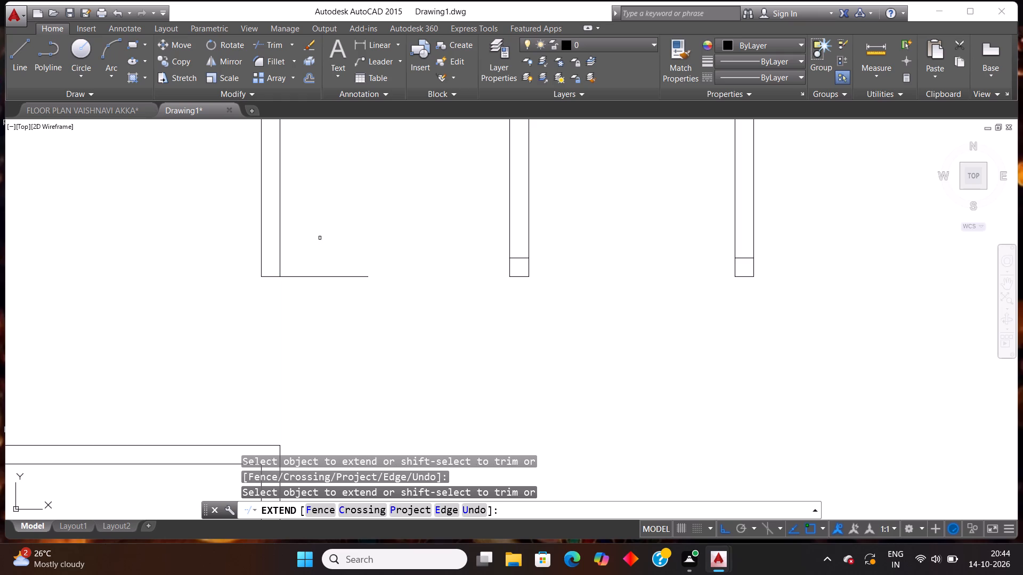
pyautogui.press('Escape')
# Trim the part of the new horizontal line that runs past the left wall's inner face, capping the wall end.
pyautogui.write('tr')
pyautogui.press('Return')
pyautogui.press('Return')
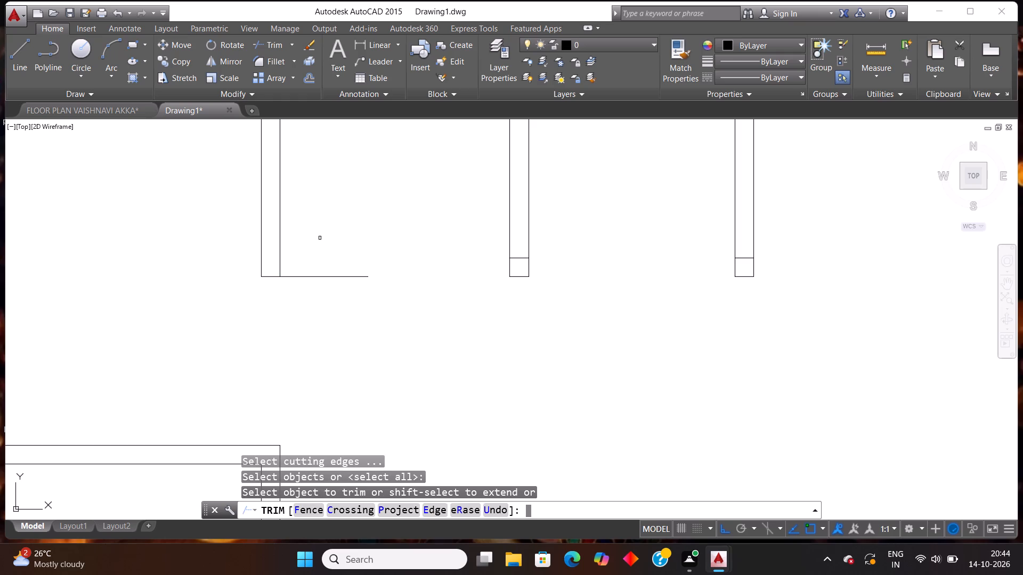
pyautogui.moveTo(358, 299); pyautogui.dragTo(358, 294)
pyautogui.click(334, 247)
pyautogui.scroll(-3, 337, 248)
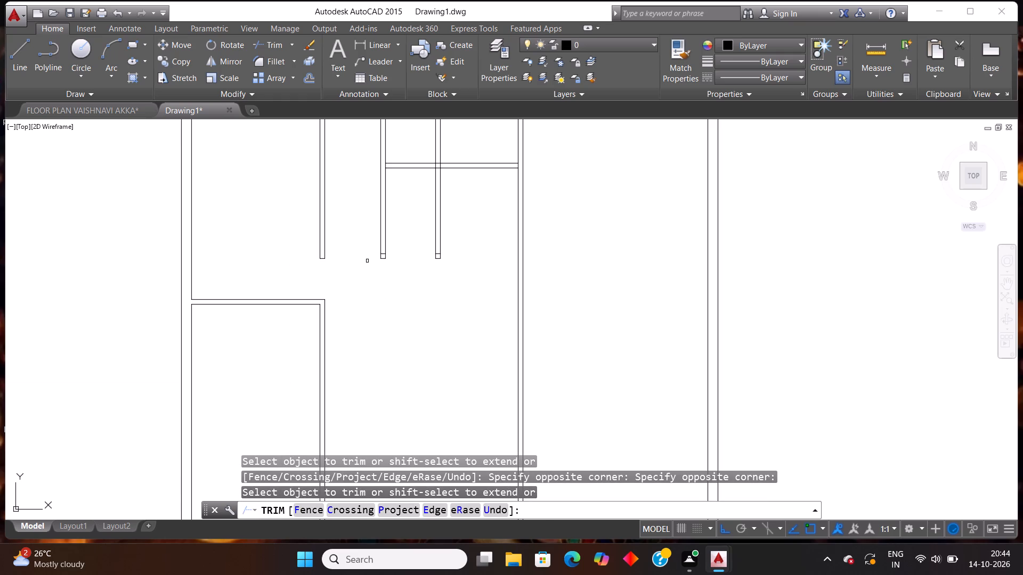
pyautogui.press('Escape')
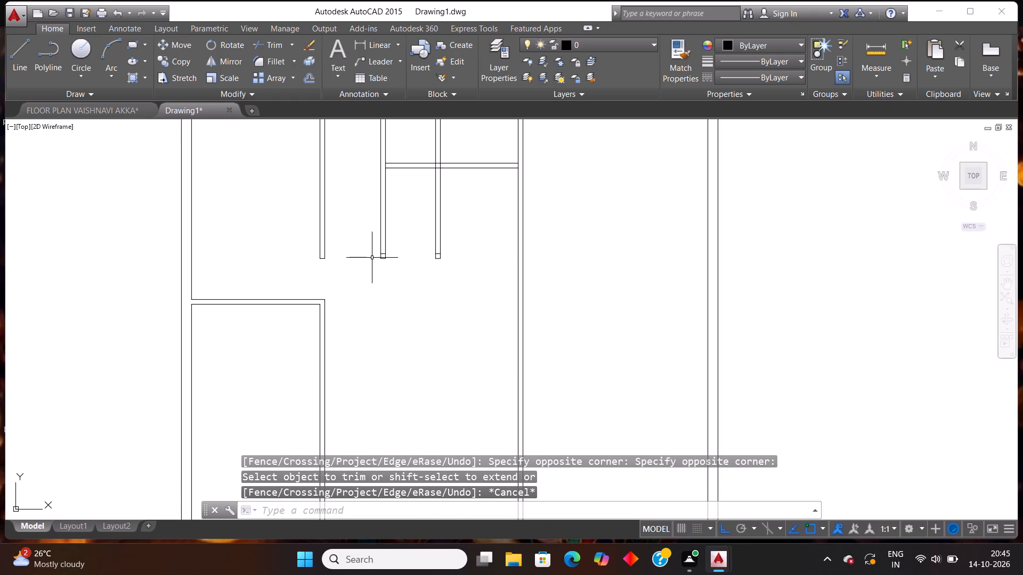
# Delete the leftover inner cross line just above the lower end cap of each of the two vertical partitions.
pyautogui.scroll(2, 389, 248)
pyautogui.scroll(3, 348, 286)
pyautogui.scroll(2, 402, 246)
pyautogui.moveTo(402, 246); pyautogui.dragTo(400, 241)
pyautogui.click(379, 183)
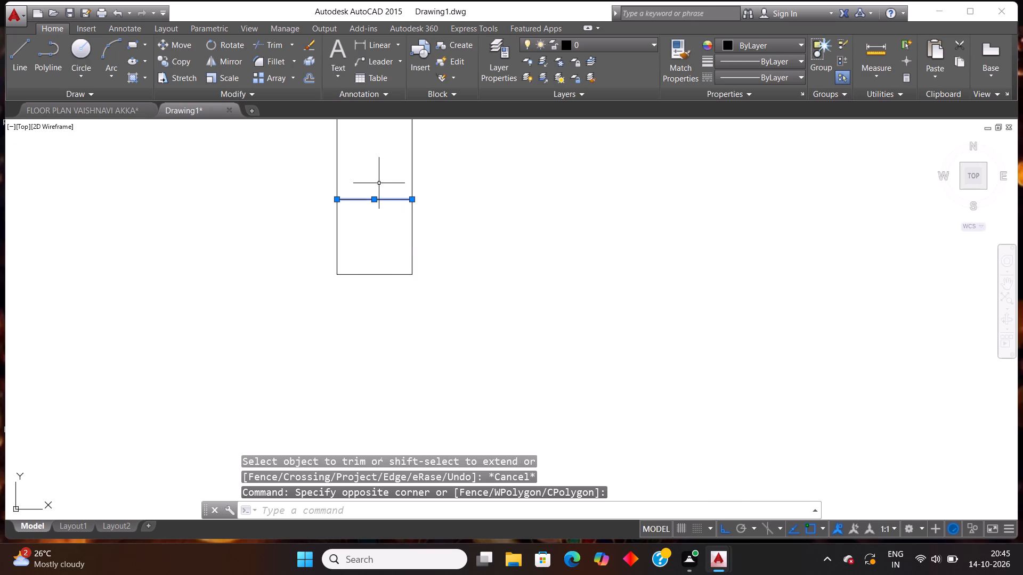
pyautogui.press('Delete')
pyautogui.scroll(-2, 369, 216)
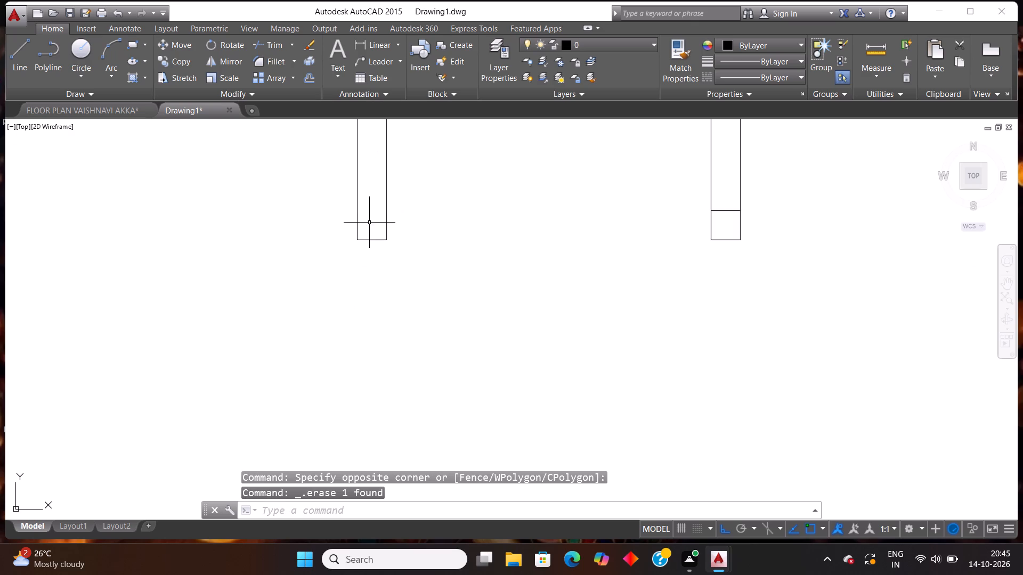
pyautogui.scroll(-5, 369, 223)
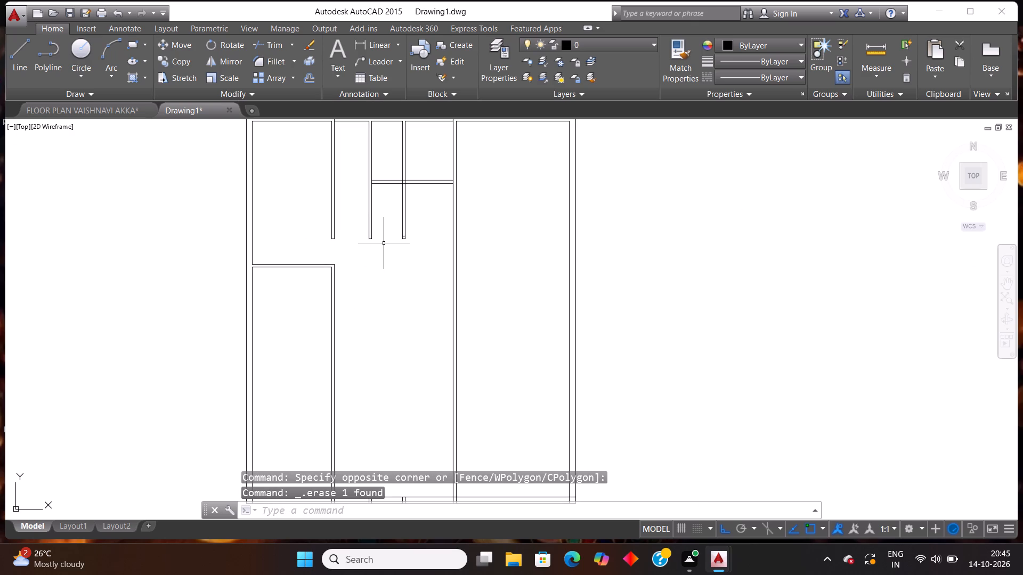
pyautogui.scroll(7, 398, 234)
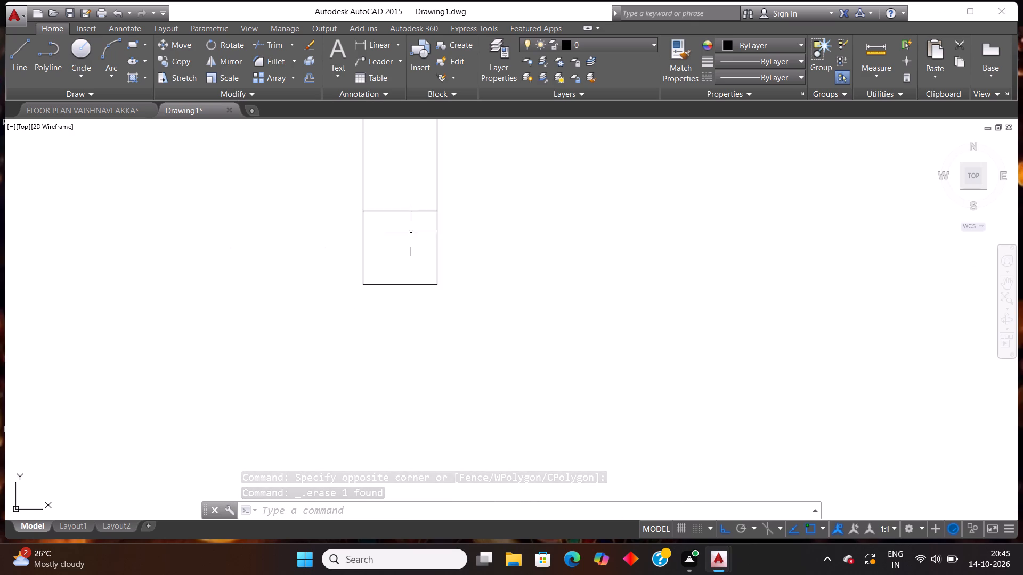
pyautogui.click(411, 231)
pyautogui.click(404, 186)
pyautogui.press('Delete')
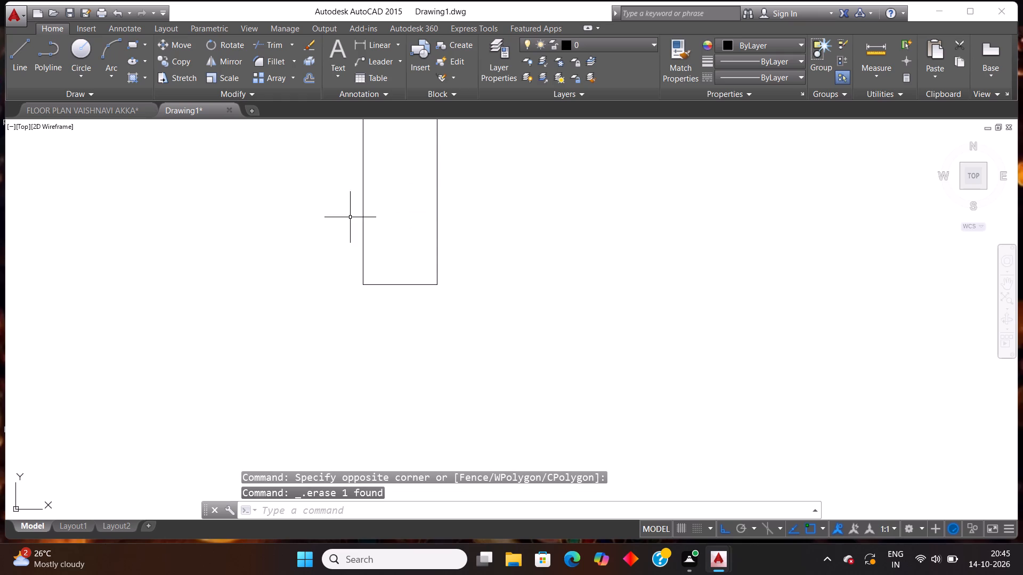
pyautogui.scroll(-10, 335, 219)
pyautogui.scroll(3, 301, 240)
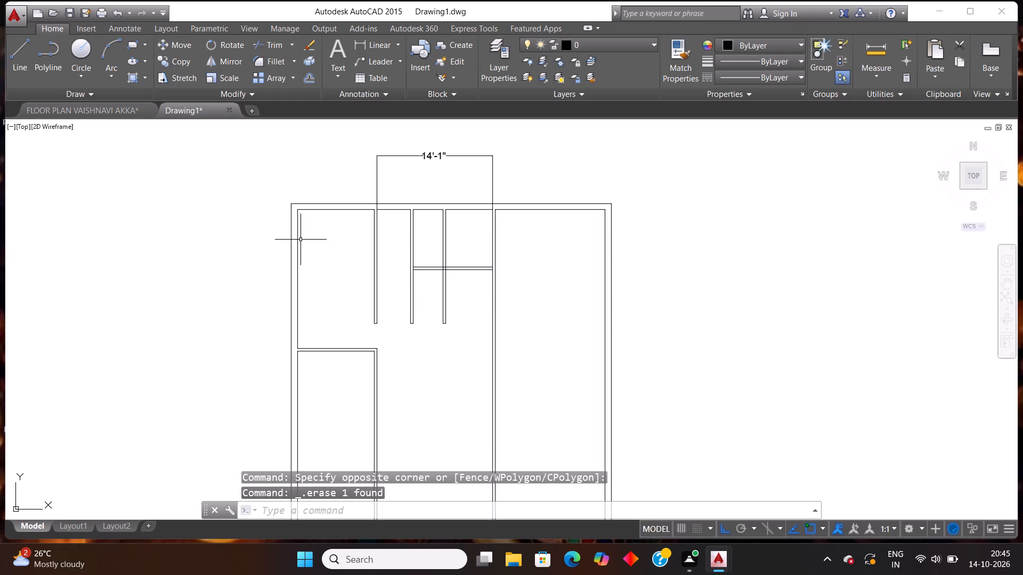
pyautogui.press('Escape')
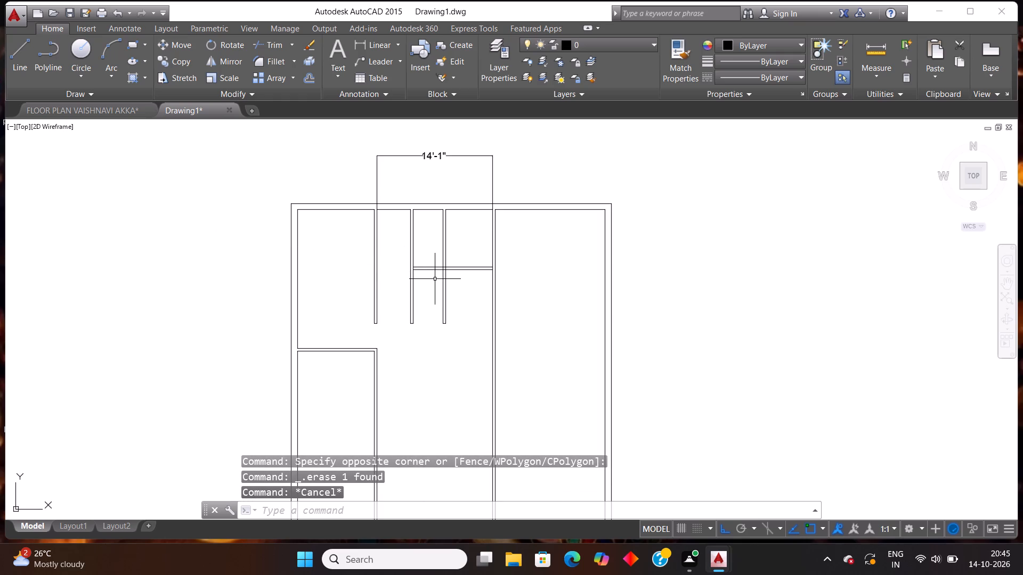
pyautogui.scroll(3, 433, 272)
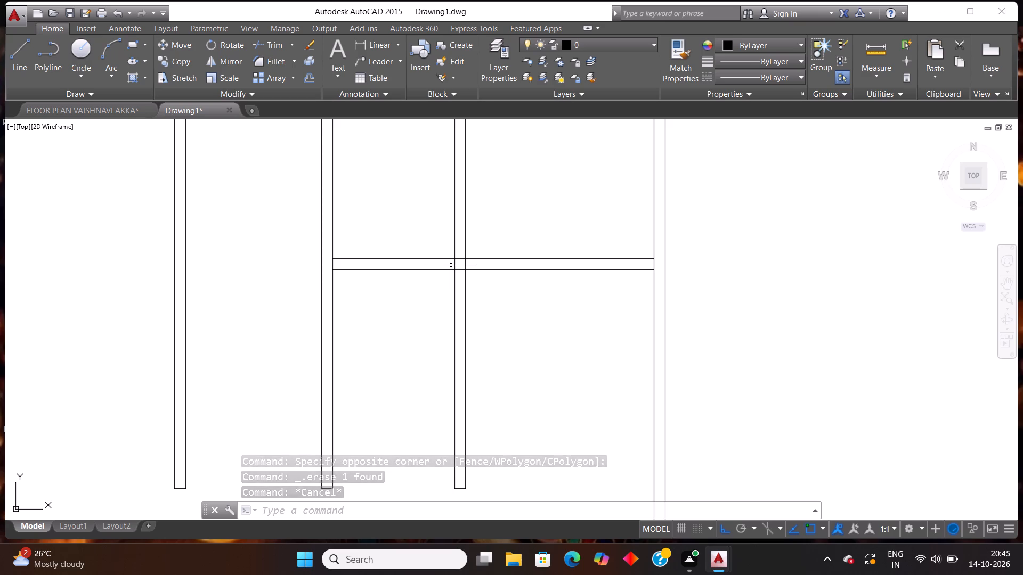
# Trim all the line segments inside the crossing of the middle vertical partition and the horizontal partition.
pyautogui.write('tr')
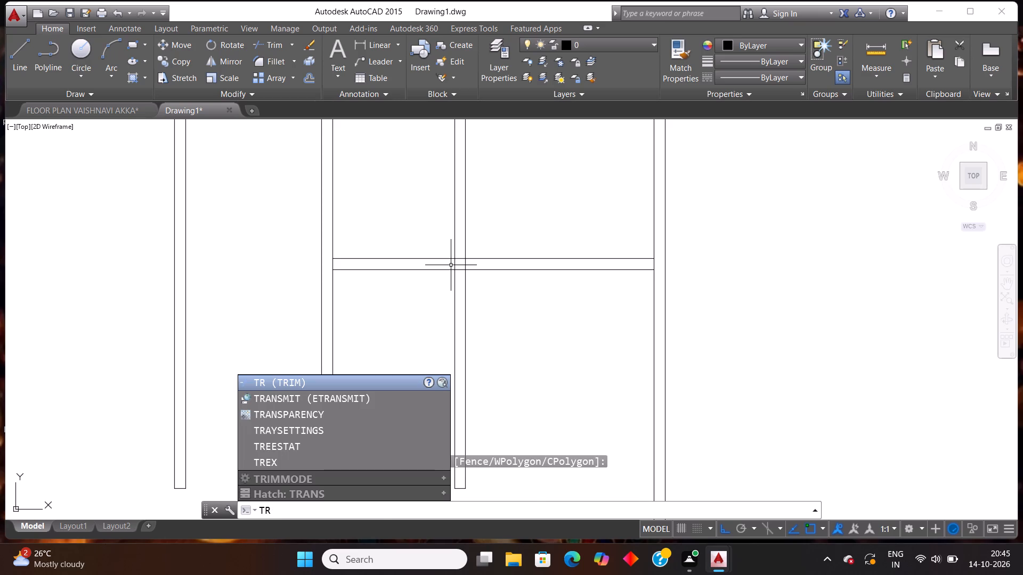
pyautogui.press('Return')
pyautogui.press('Return')
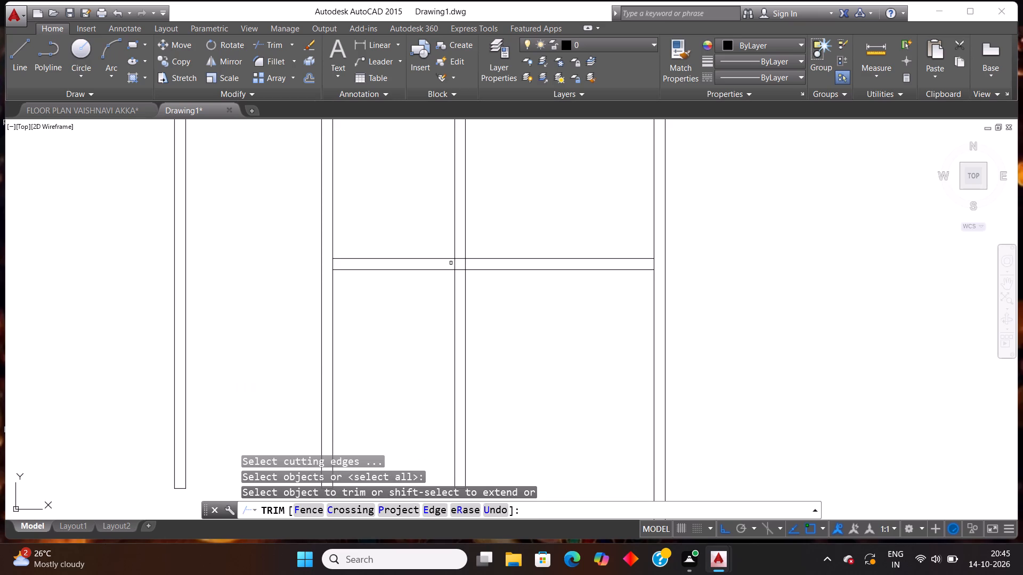
pyautogui.click(451, 263)
pyautogui.click(477, 262)
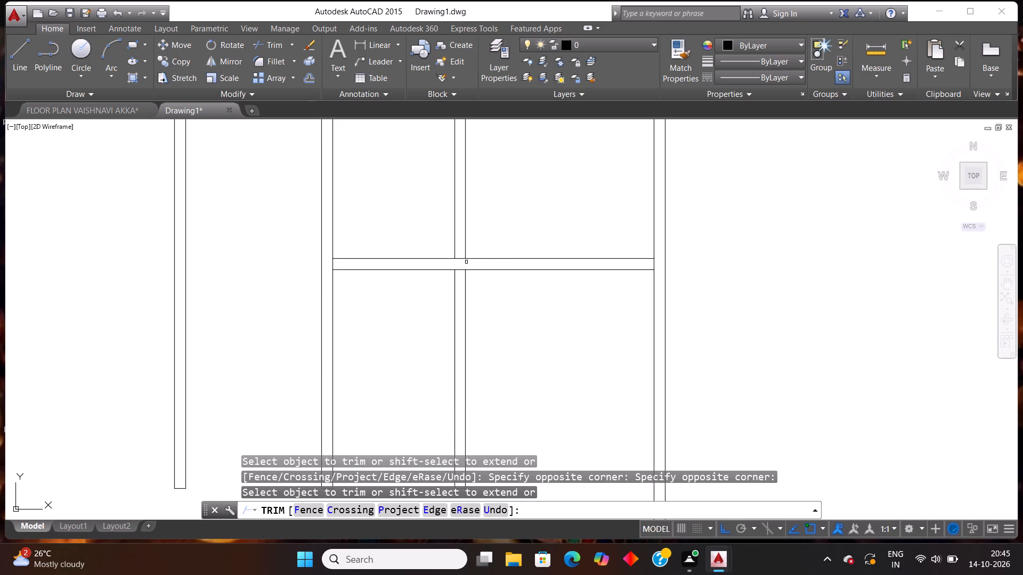
pyautogui.click(461, 258)
pyautogui.click(460, 269)
# Trim the wall face segments across both ends of the horizontal partition, at the right wall and the left vertical partition.
pyautogui.scroll(-3, 486, 245)
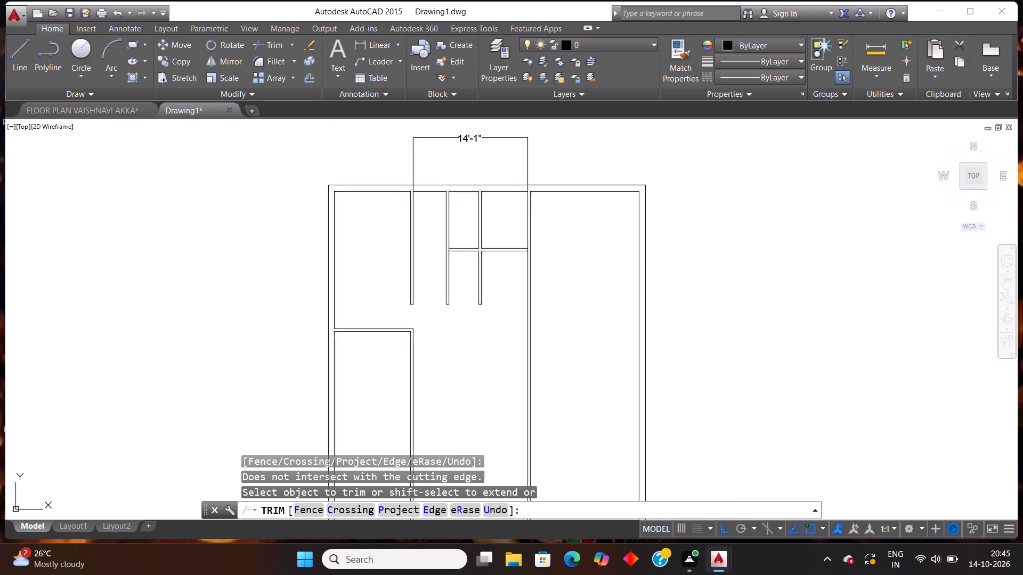
pyautogui.scroll(-1, 486, 245)
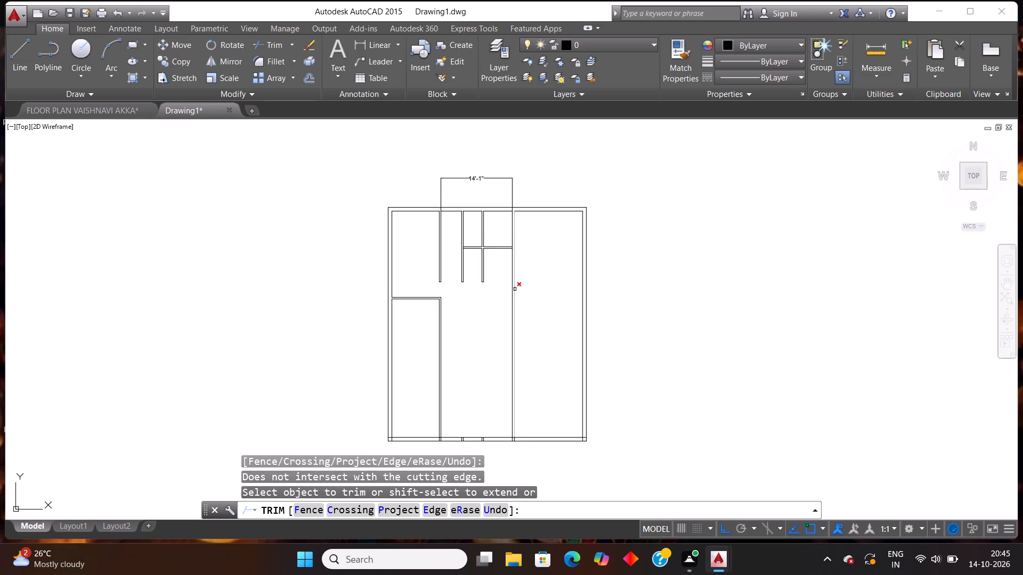
pyautogui.scroll(2, 516, 243)
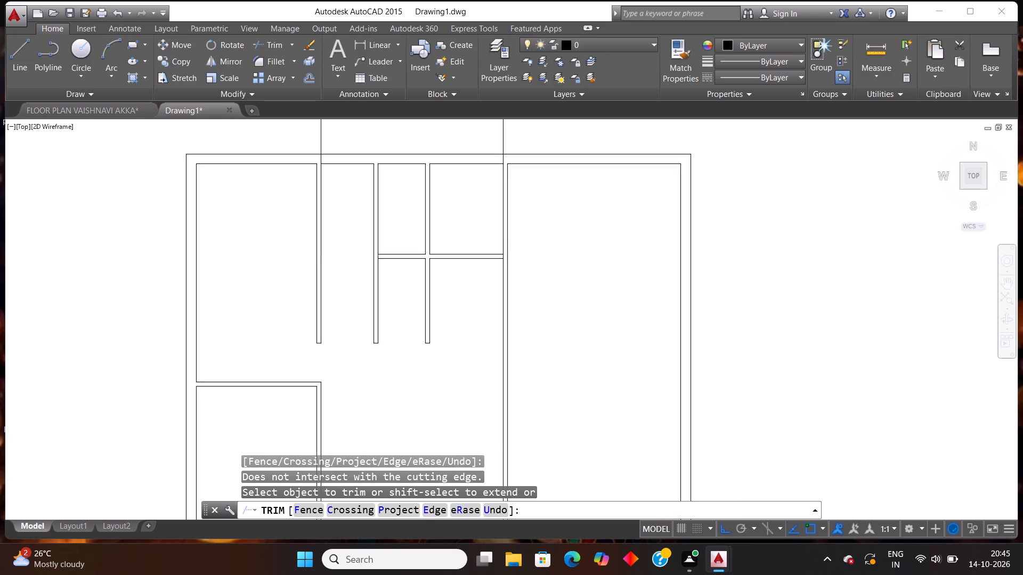
pyautogui.scroll(5, 516, 243)
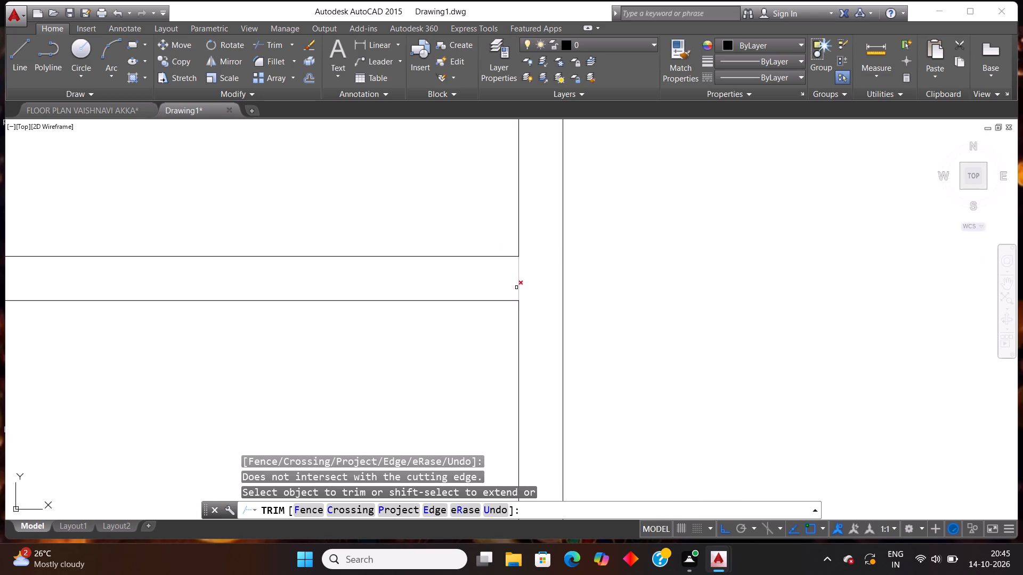
pyautogui.click(516, 287)
pyautogui.click(530, 286)
pyautogui.scroll(-6, 527, 278)
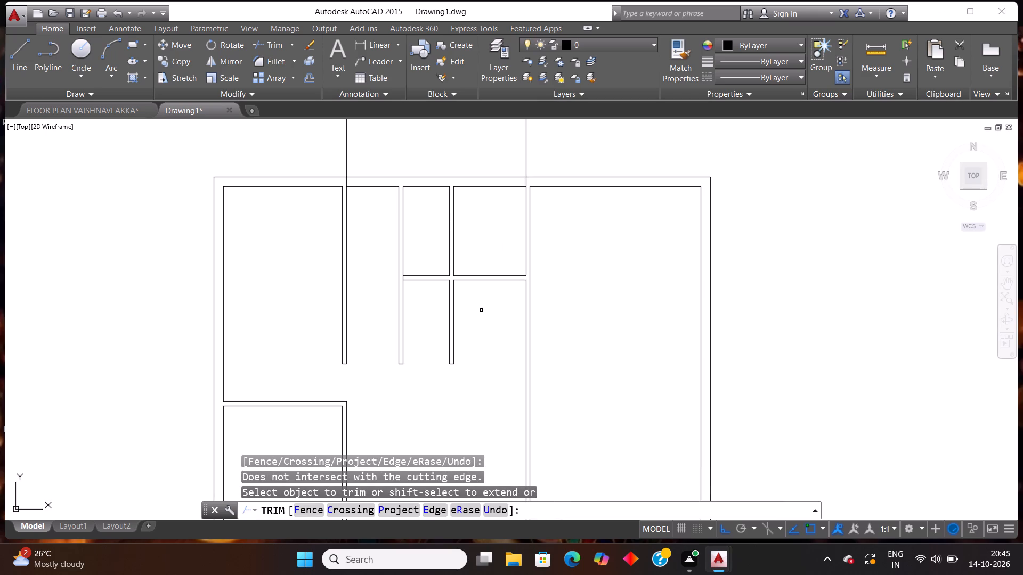
pyautogui.scroll(5, 408, 272)
pyautogui.click(384, 286)
pyautogui.click(353, 293)
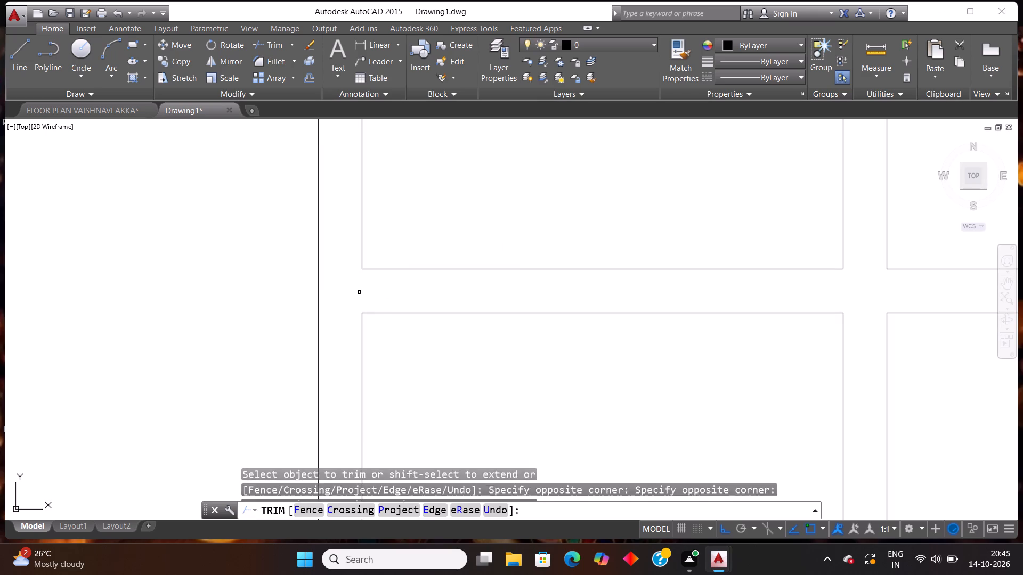
pyautogui.scroll(-4, 416, 279)
pyautogui.scroll(-2, 547, 306)
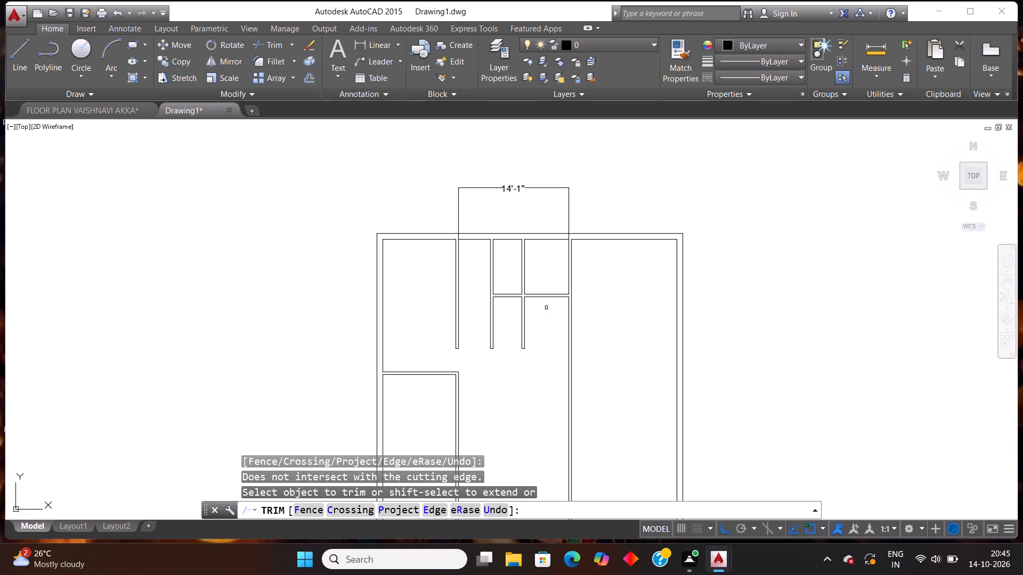
pyautogui.press('Escape')
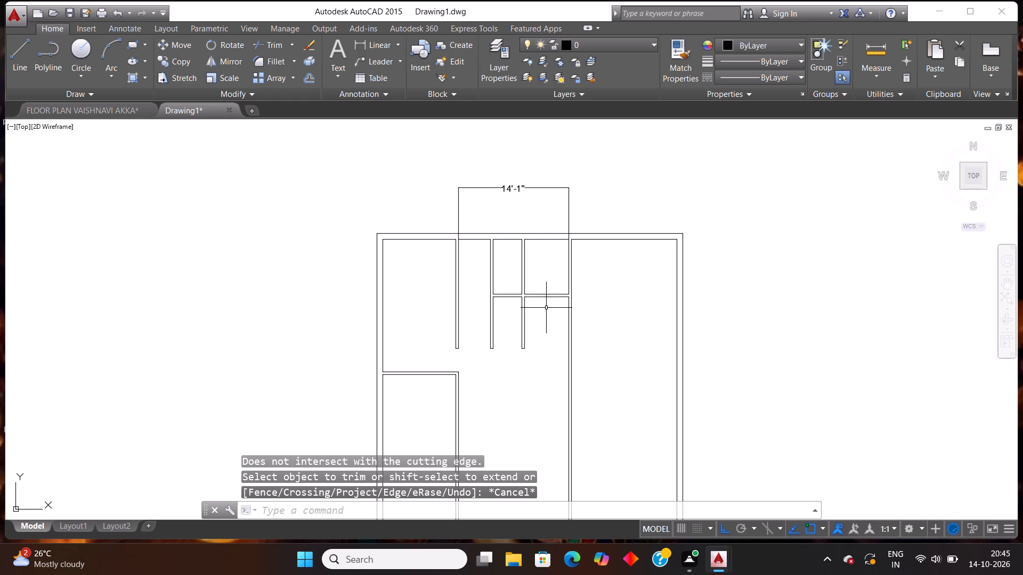
# Extend both face lines of the horizontal partition across the middle partition to the left vertical partition's outer face.
pyautogui.scroll(1, 530, 342)
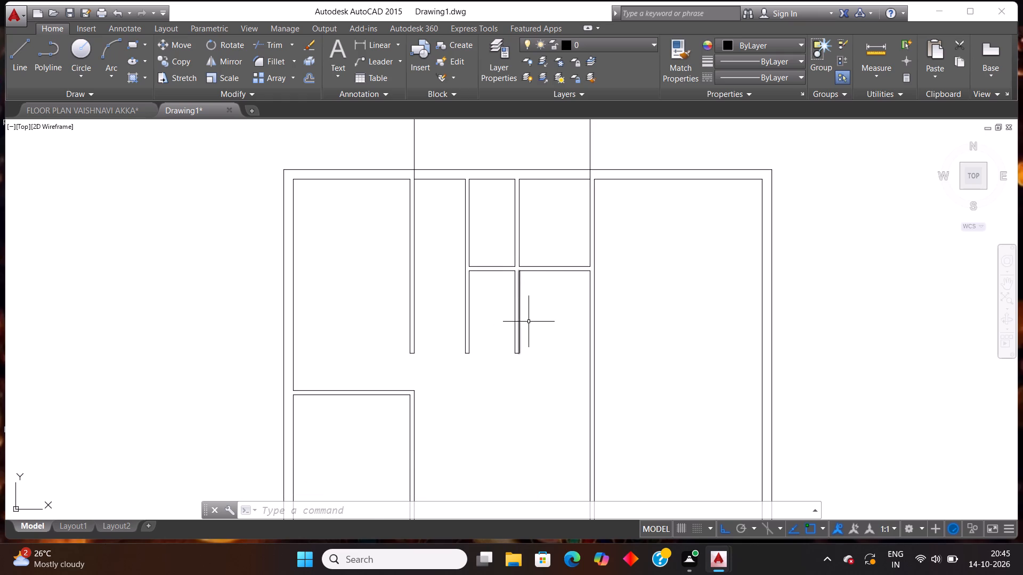
pyautogui.scroll(1, 529, 322)
pyautogui.write('ex')
pyautogui.press('Return')
pyautogui.press('Return')
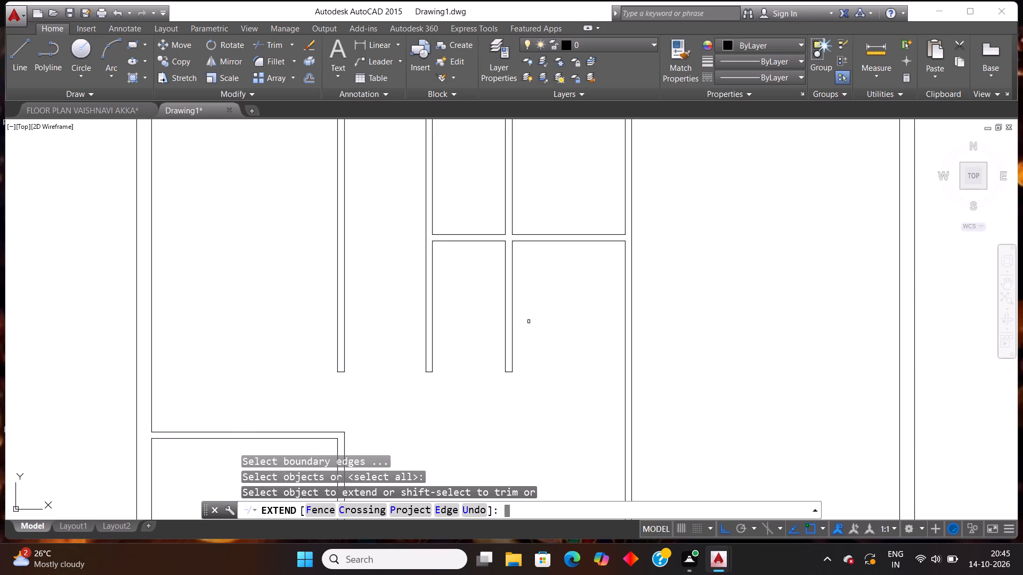
pyautogui.click(518, 242)
pyautogui.click(450, 242)
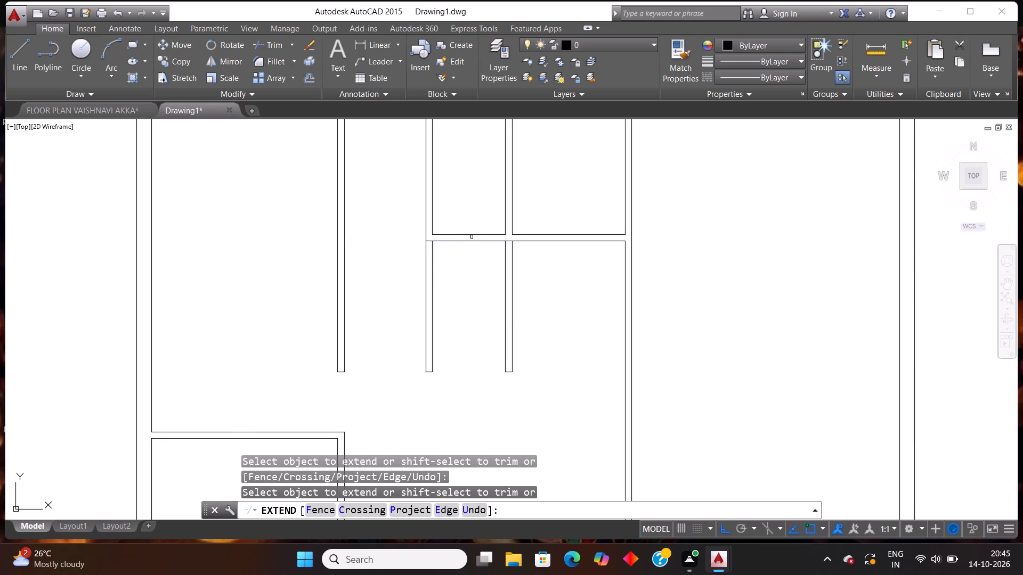
pyautogui.click(478, 233)
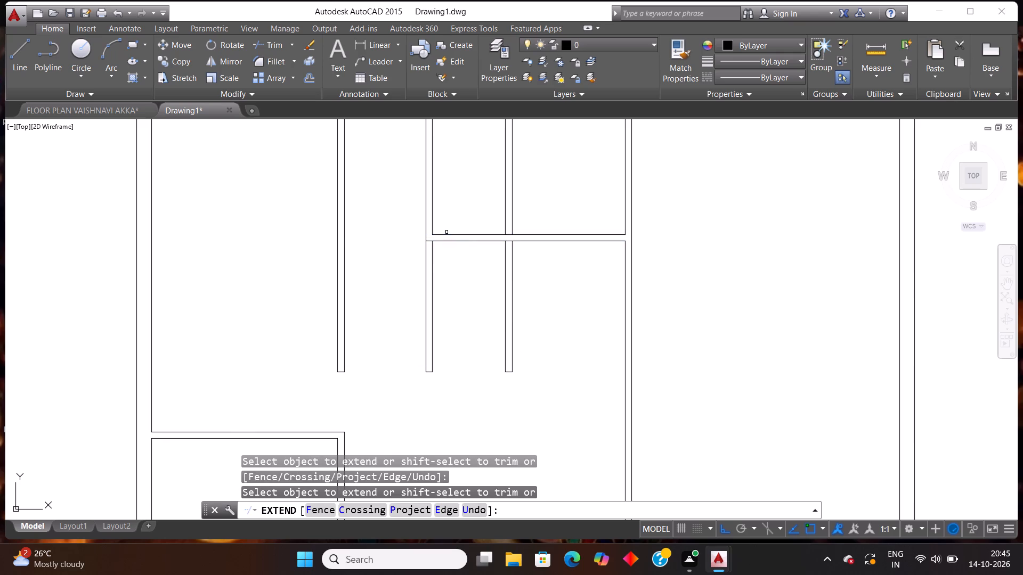
pyautogui.click(445, 234)
pyautogui.press('Escape')
# Remove the vertical lines of the left and middle partitions below the horizontal partition, leaving the upper left room's wall intact.
pyautogui.write('tr')
pyautogui.press('Return')
pyautogui.press('Return')
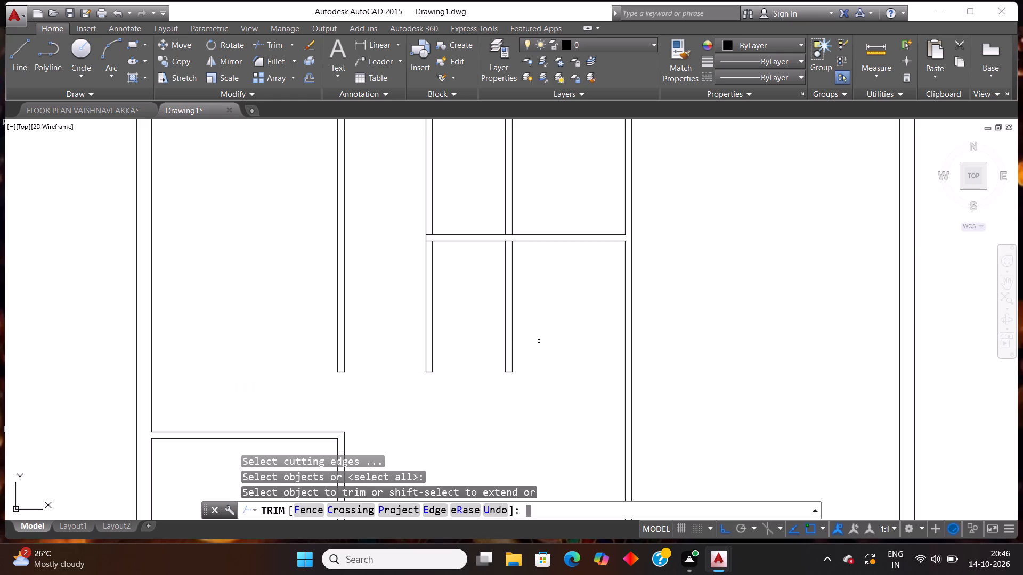
pyautogui.click(541, 299)
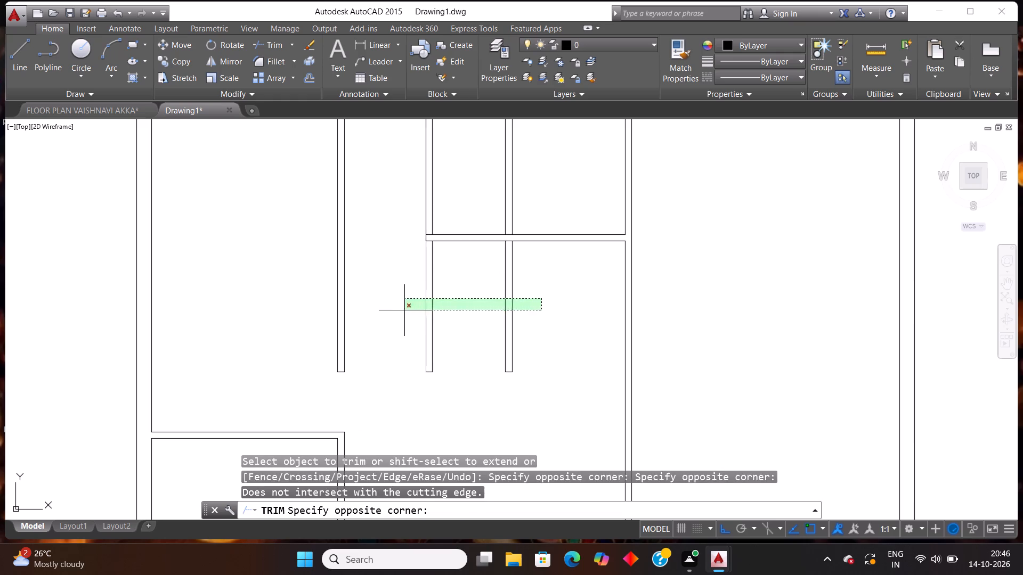
pyautogui.click(404, 311)
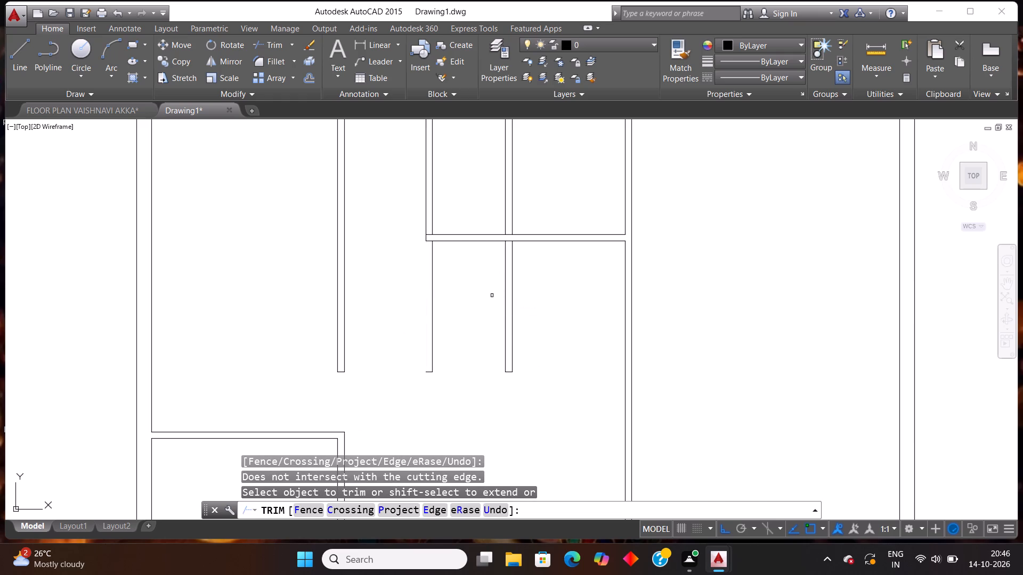
pyautogui.click(514, 285)
pyautogui.click(477, 297)
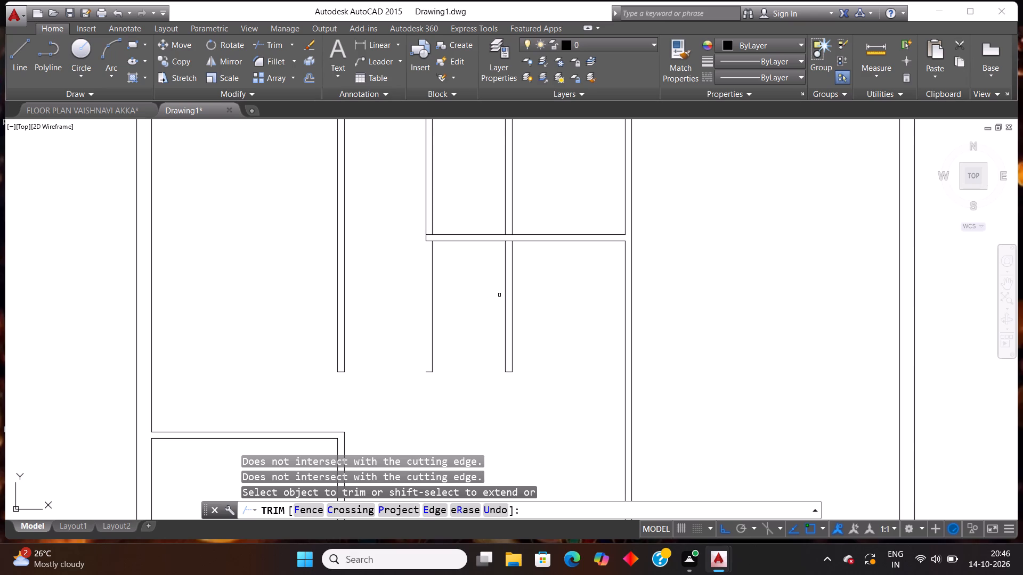
pyautogui.press('Escape')
pyautogui.click(539, 282)
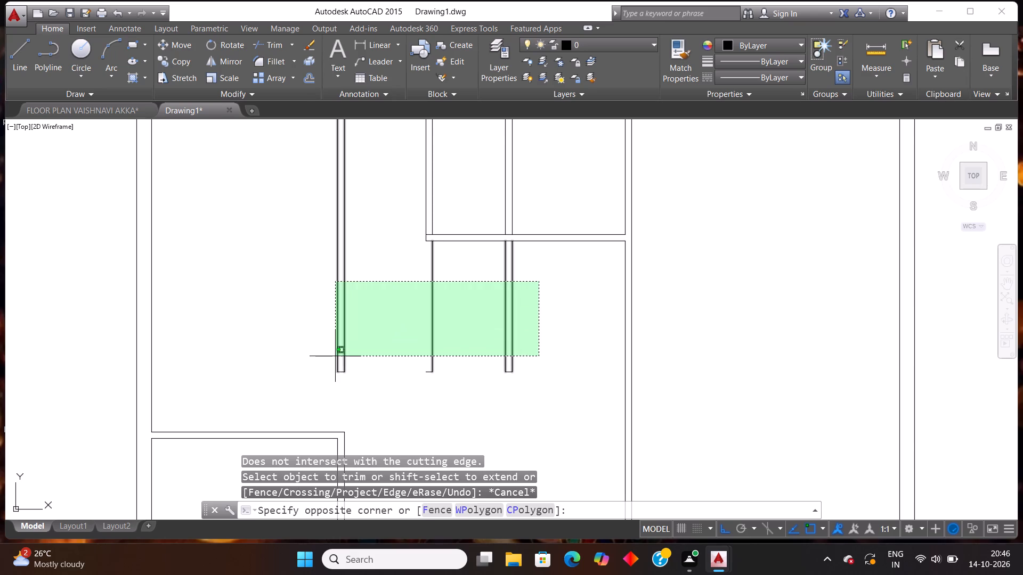
pyautogui.click(367, 349)
pyautogui.press('Delete')
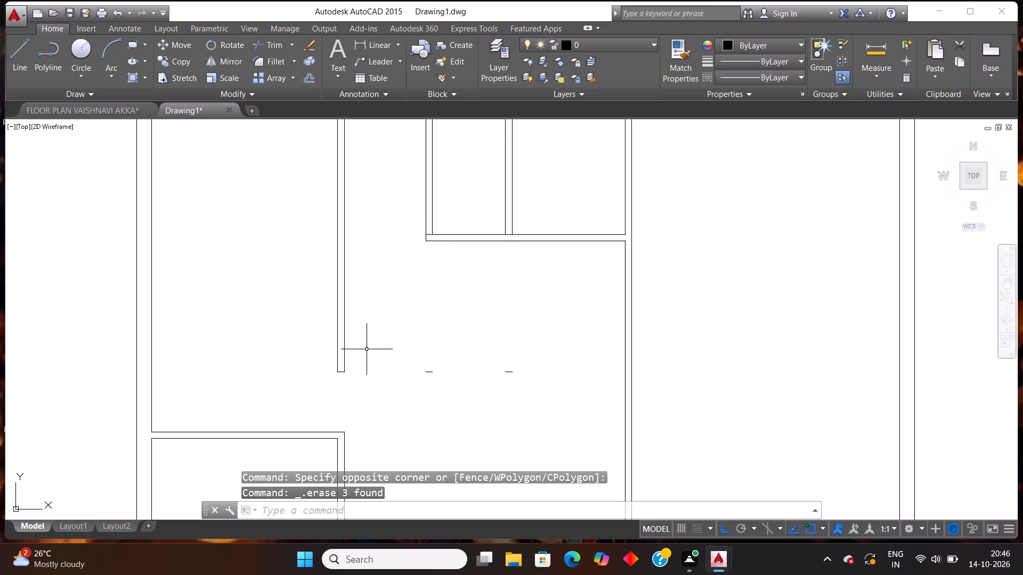
# Trim the horizontal partition's upper face line within the left corner and across the foot of the middle vertical partition.
pyautogui.write('tr')
pyautogui.press('Return')
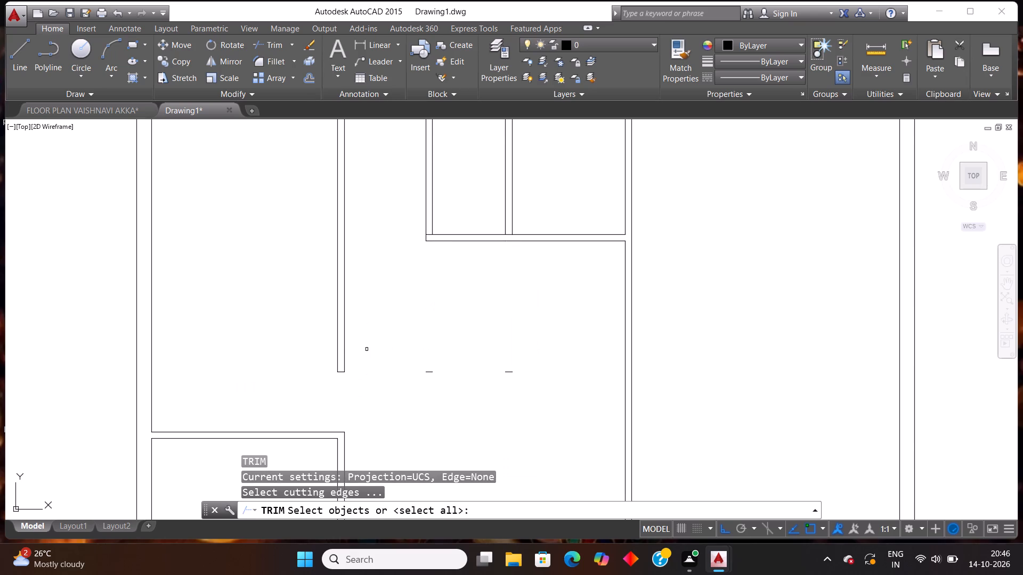
pyautogui.press('Return')
pyautogui.scroll(4, 434, 215)
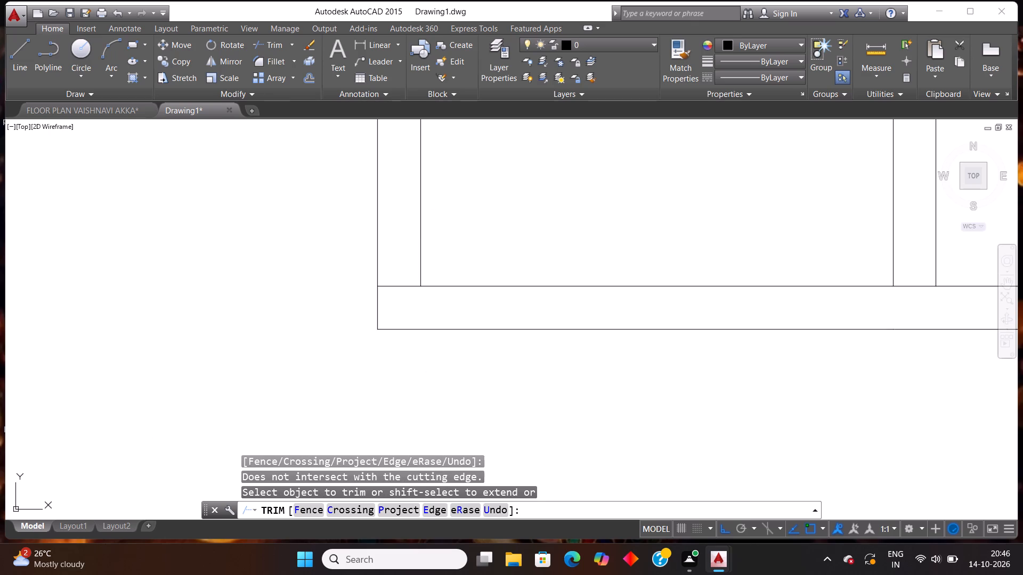
pyautogui.click(393, 287)
pyautogui.scroll(-2, 493, 316)
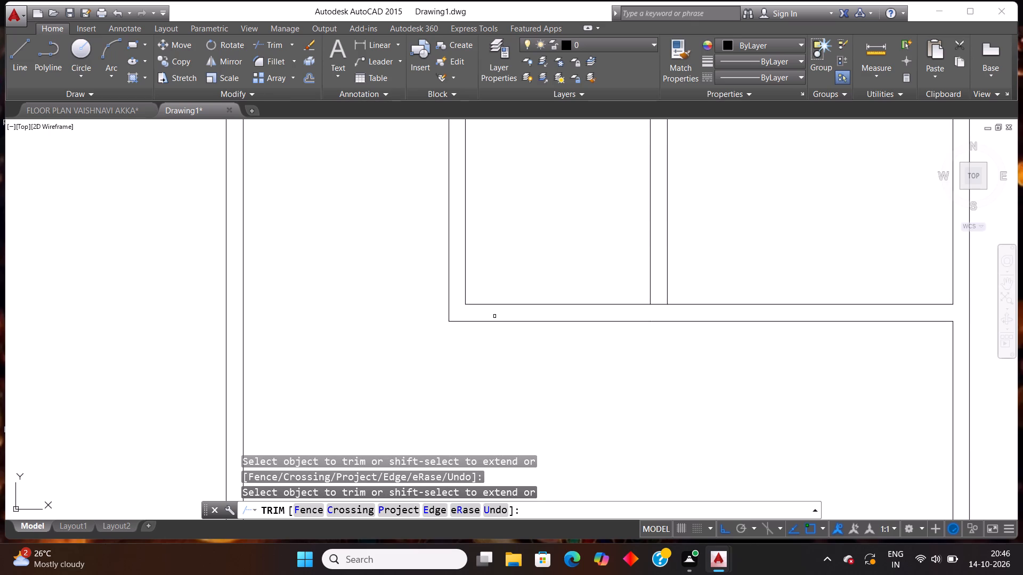
pyautogui.scroll(2, 683, 315)
pyautogui.scroll(1, 629, 299)
pyautogui.click(629, 299)
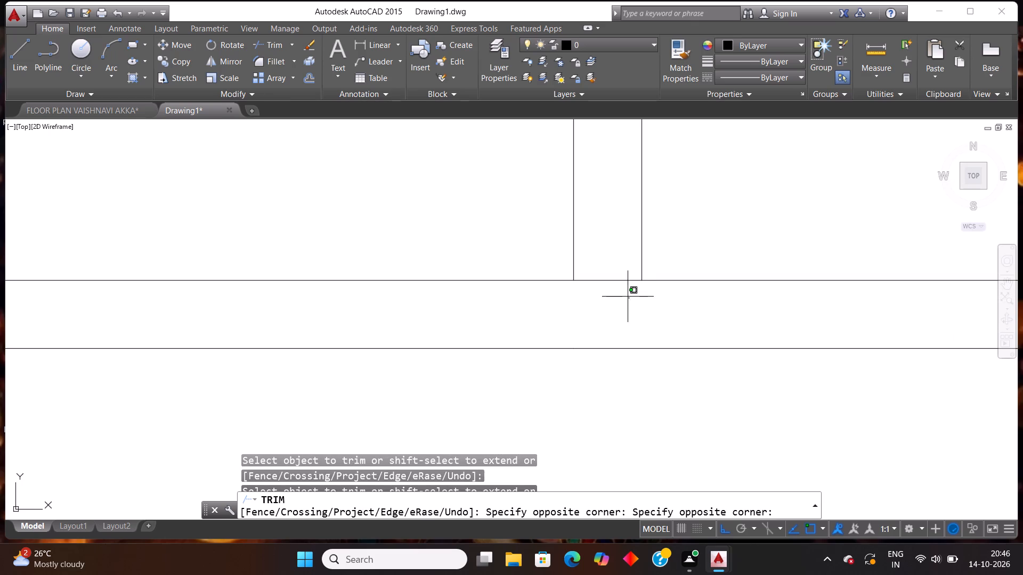
pyautogui.click(616, 270)
pyautogui.scroll(-6, 604, 284)
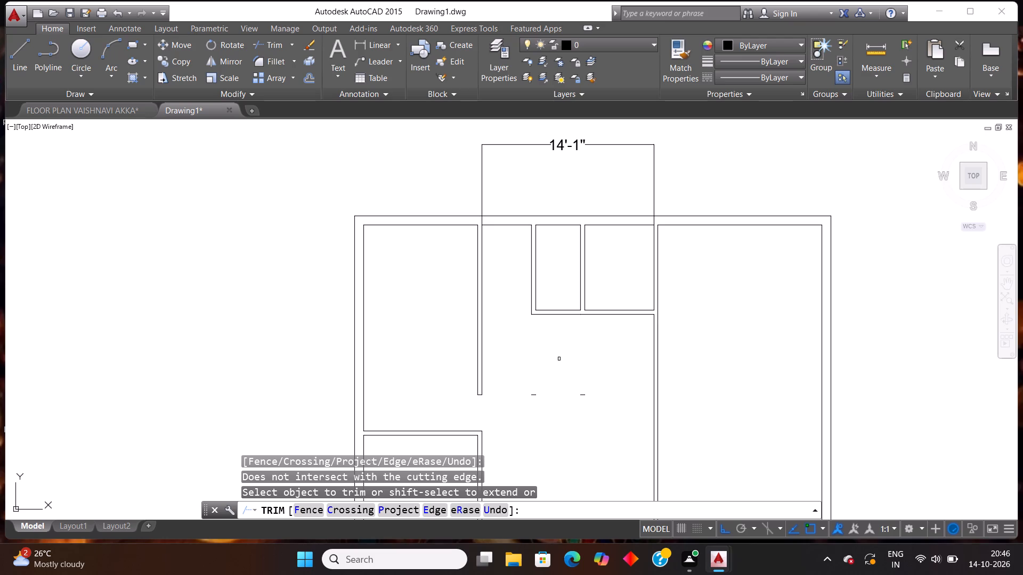
pyautogui.scroll(-1, 586, 366)
pyautogui.scroll(1, 609, 359)
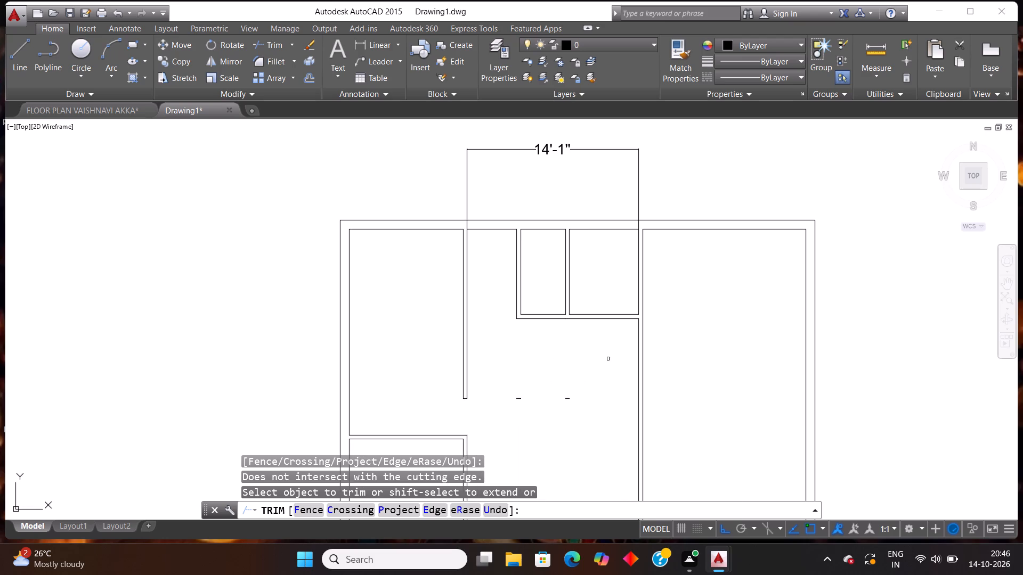
pyautogui.scroll(-1, 573, 280)
pyautogui.press('Escape')
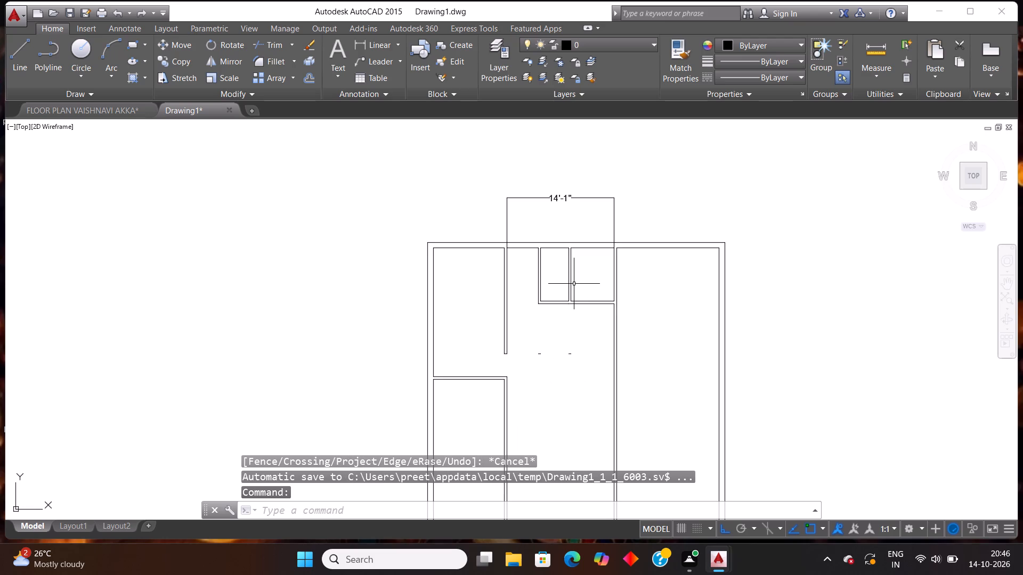
# Delete the 14'-1" dimension above the plan.
pyautogui.click(629, 211)
pyautogui.click(551, 171)
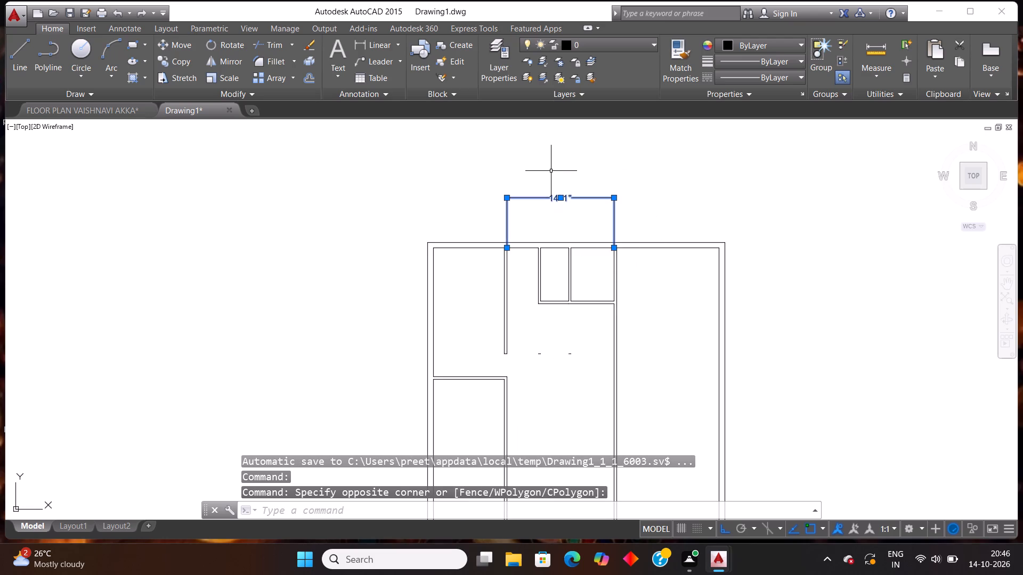
pyautogui.press('Delete')
# Delete the two short leftover end-cap lines below the two small upper rooms.
pyautogui.scroll(-1, 532, 232)
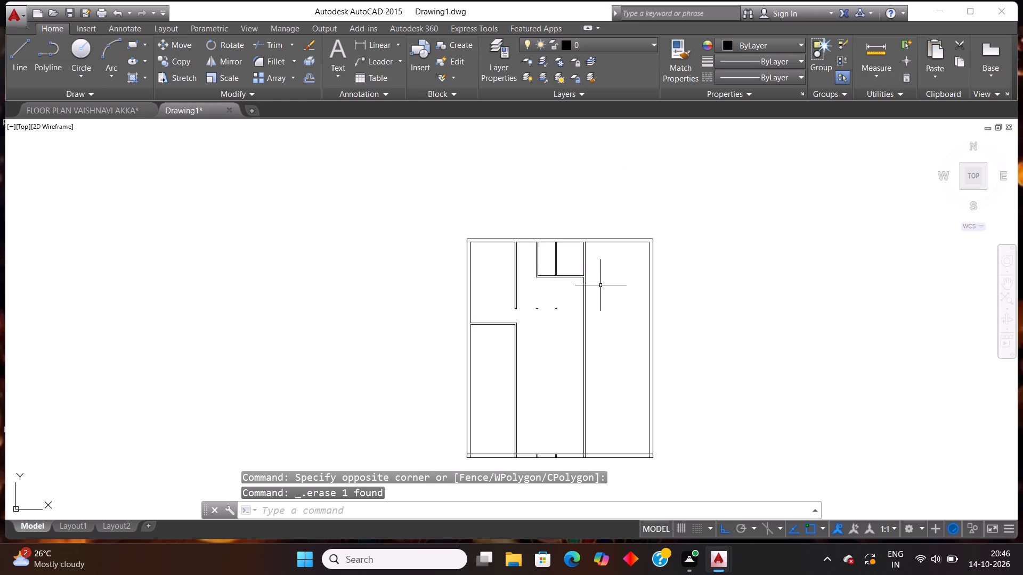
pyautogui.scroll(1, 586, 314)
pyautogui.scroll(-1, 587, 312)
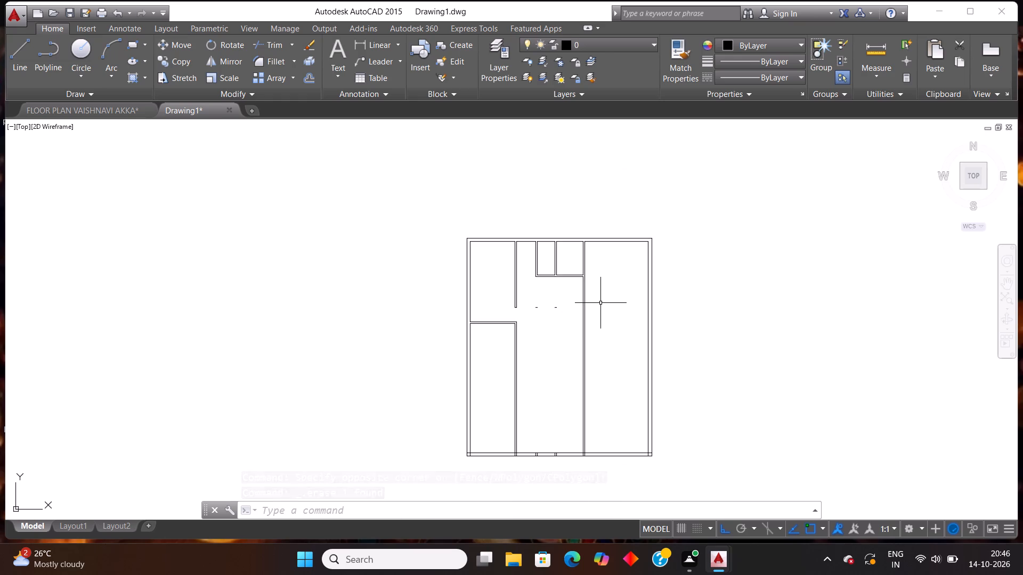
pyautogui.scroll(2, 531, 306)
pyautogui.moveTo(610, 316); pyautogui.dragTo(605, 315)
pyautogui.click(525, 276)
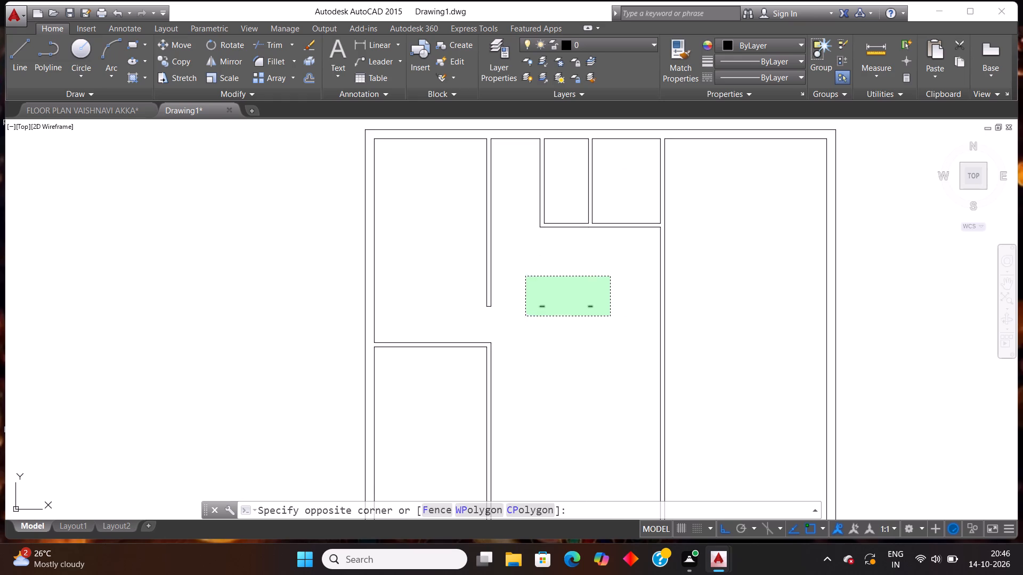
pyautogui.press('Delete')
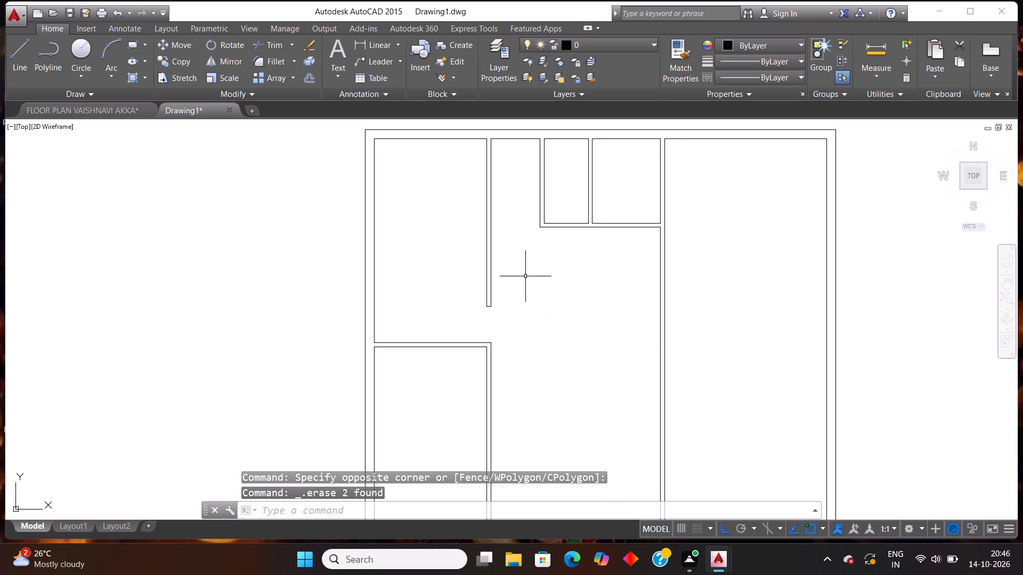
pyautogui.scroll(-2, 525, 276)
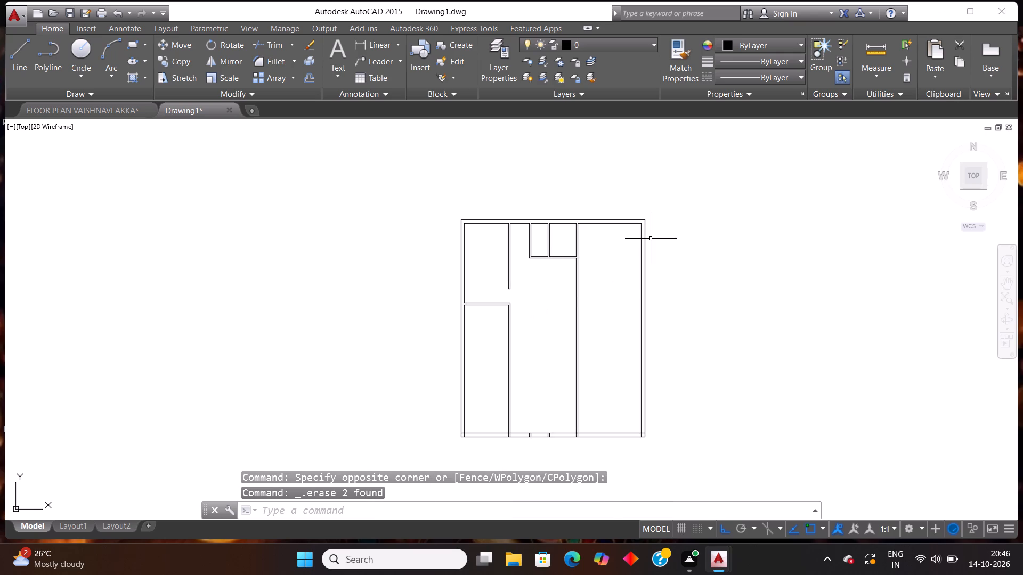
# Offset the top wall's inner line in the right-hand room 12'6" downward.
pyautogui.press('Escape')
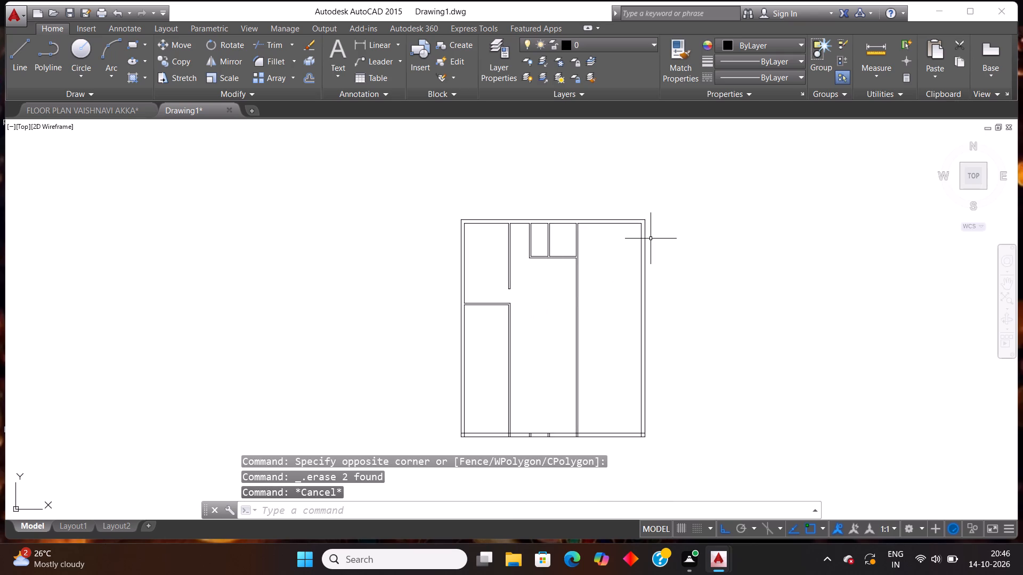
pyautogui.scroll(1, 594, 203)
pyautogui.scroll(1, 677, 243)
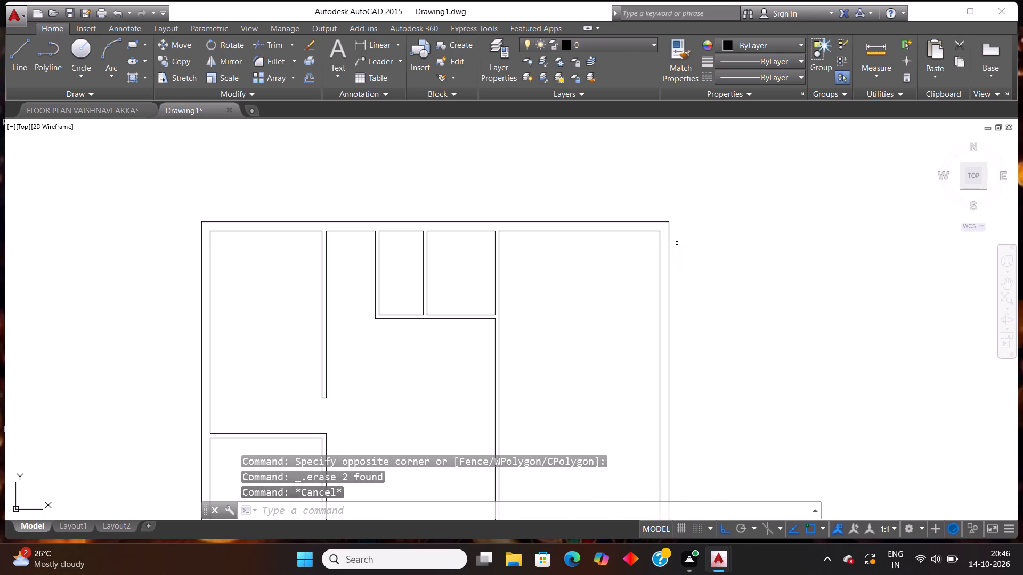
pyautogui.write('off')
pyautogui.press('Return')
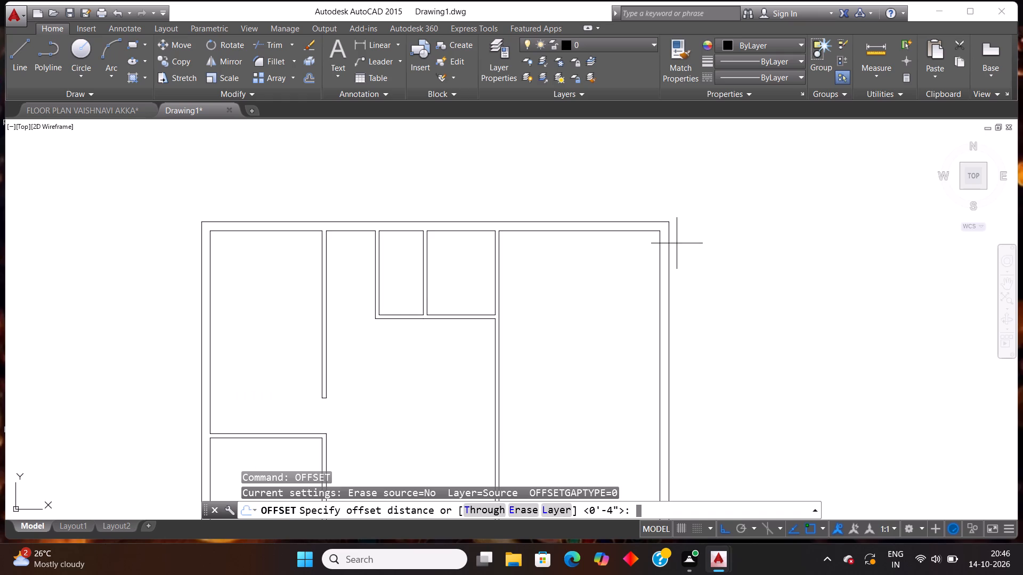
pyautogui.write('12\'6"')
pyautogui.press('Return')
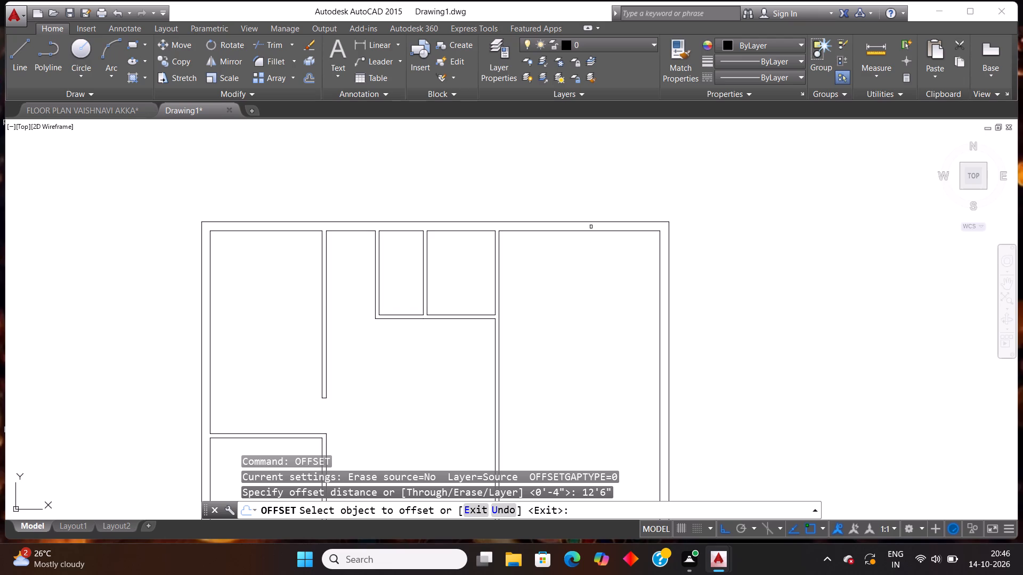
pyautogui.click(589, 230)
pyautogui.click(605, 422)
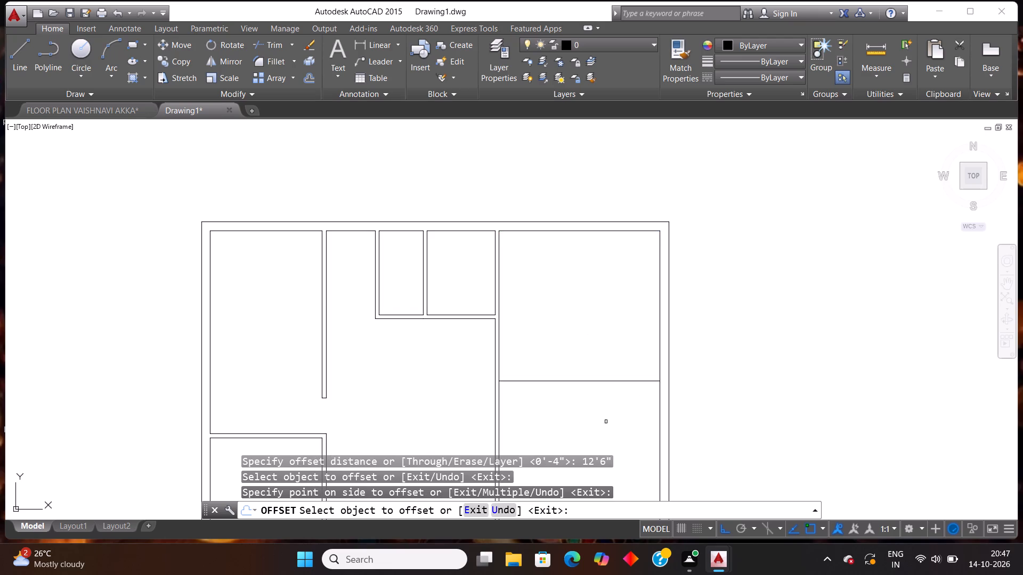
pyautogui.scroll(-2, 628, 361)
pyautogui.scroll(2, 610, 417)
pyautogui.press('Escape')
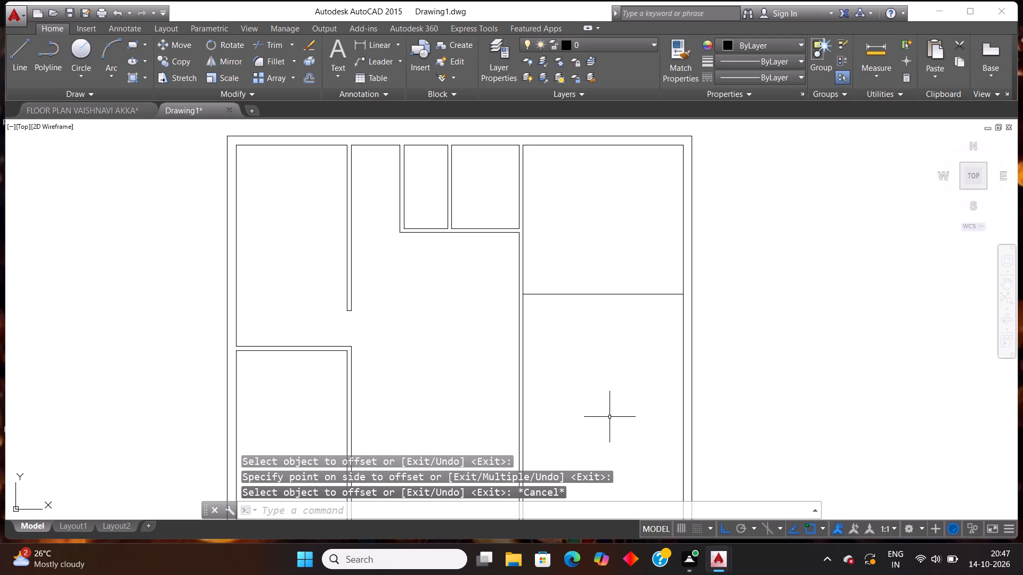
# Offset the new horizontal line in the right-hand room 4" downward to form a partition.
pyautogui.write('off')
pyautogui.press('Return')
pyautogui.write('4"')
pyautogui.press('Return')
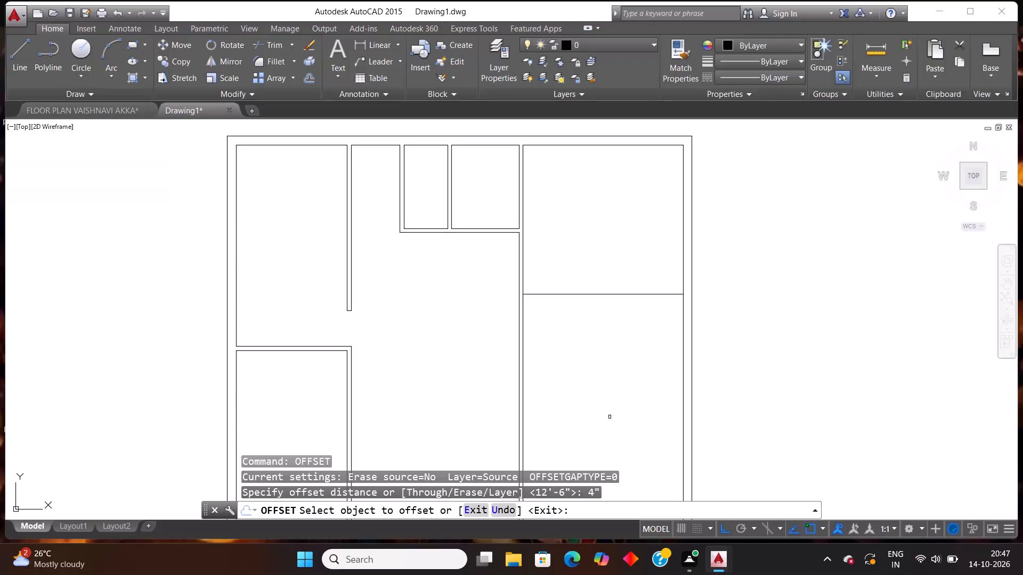
pyautogui.click(554, 294)
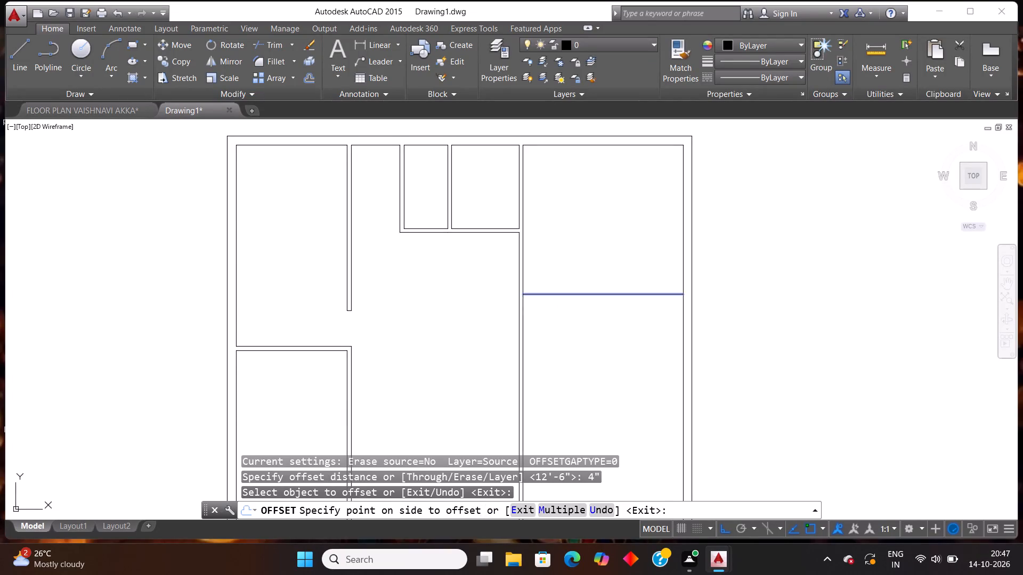
pyautogui.click(566, 363)
pyautogui.press('Escape')
# Trim the wall lines crossing both ends of the right-hand room's new partition, opening its junctions with the vertical partition and outer wall.
pyautogui.write('tr')
pyautogui.press('Return')
pyautogui.press('Return')
pyautogui.scroll(1, 535, 298)
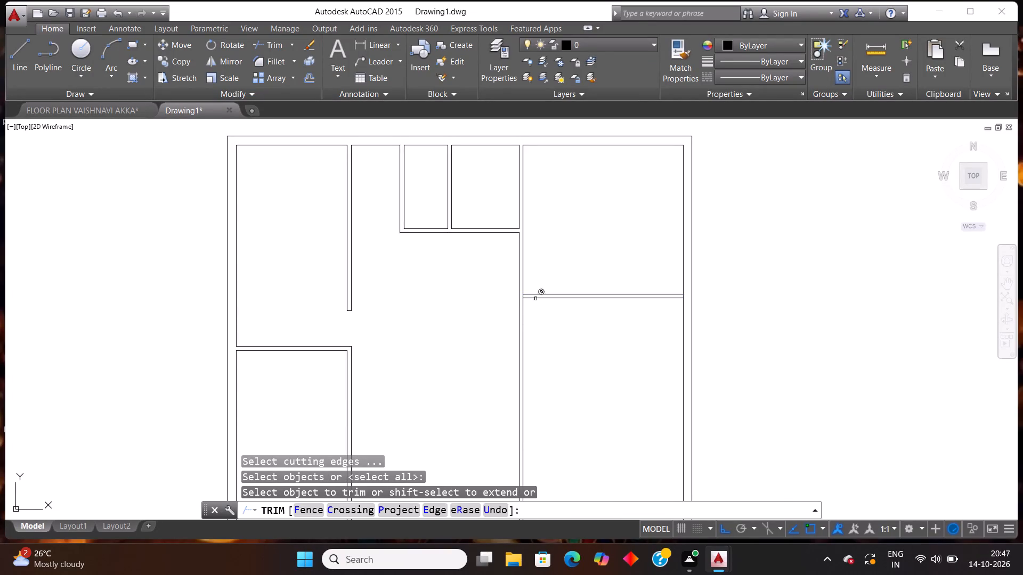
pyautogui.scroll(1, 535, 297)
pyautogui.scroll(6, 487, 294)
pyautogui.click(542, 298)
pyautogui.click(663, 302)
pyautogui.scroll(-2, 411, 328)
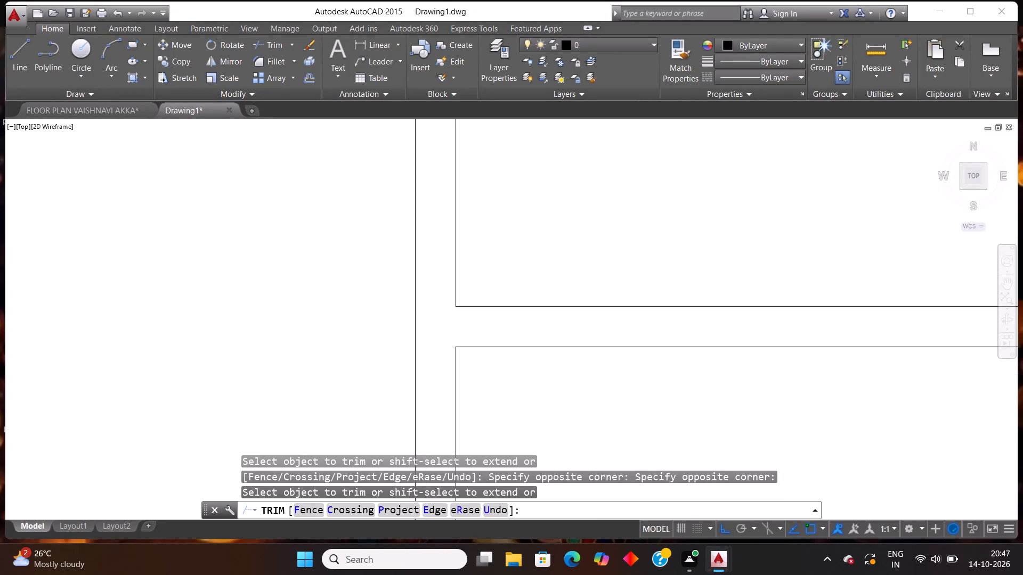
pyautogui.scroll(-5, 411, 330)
pyautogui.scroll(2, 694, 335)
pyautogui.scroll(3, 651, 328)
pyautogui.moveTo(643, 308); pyautogui.dragTo(634, 308)
pyautogui.click(564, 303)
pyautogui.scroll(-8, 613, 357)
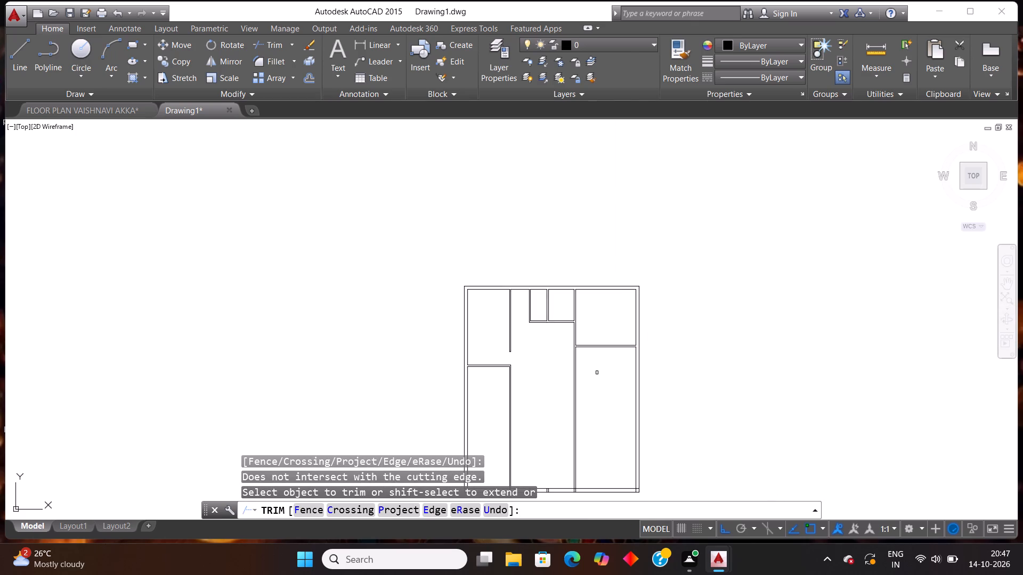
pyautogui.press('Escape')
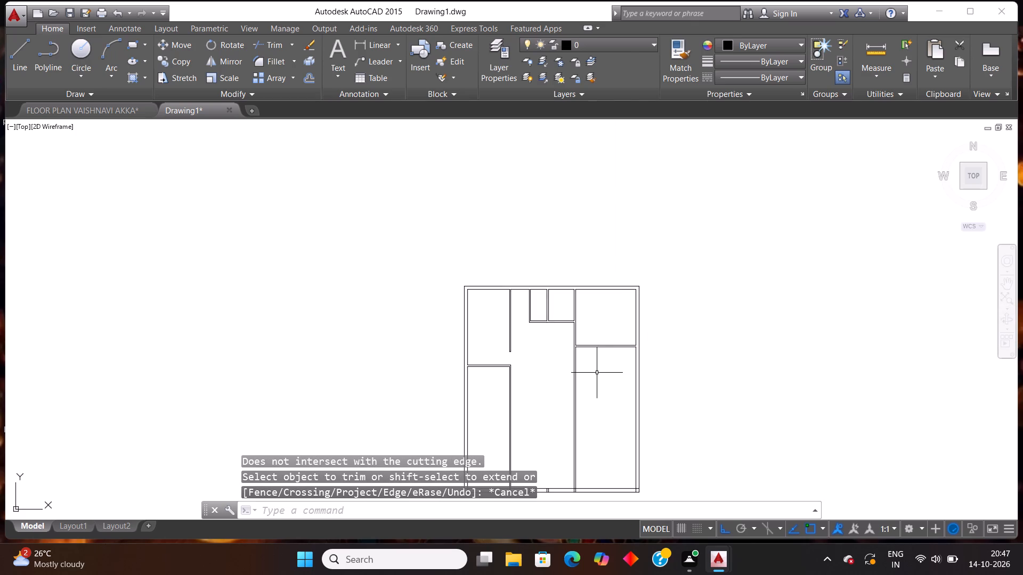
# Offset the lower face line of the right-hand room's horizontal partition 4' downward.
pyautogui.write('off')
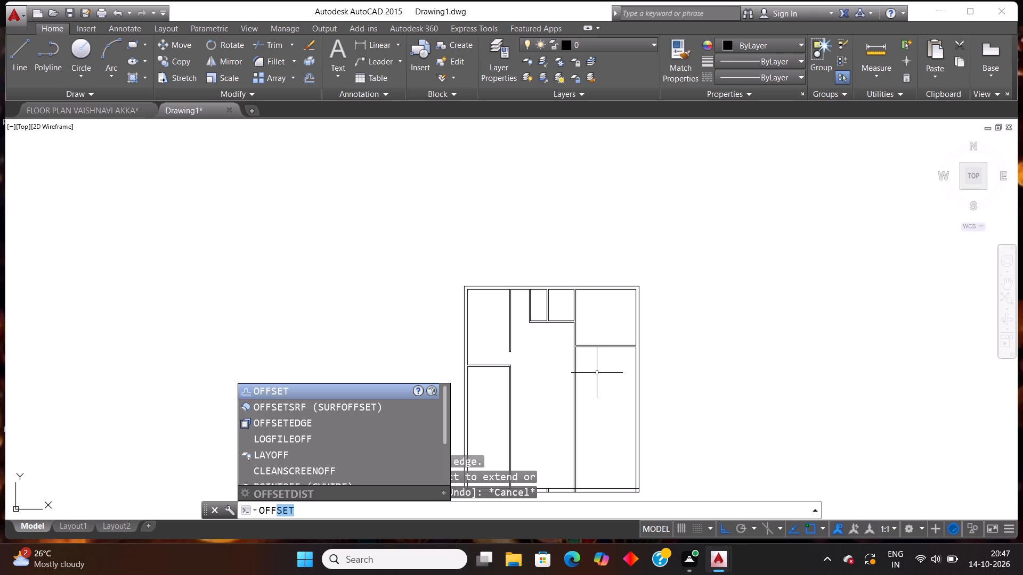
pyautogui.press('Return')
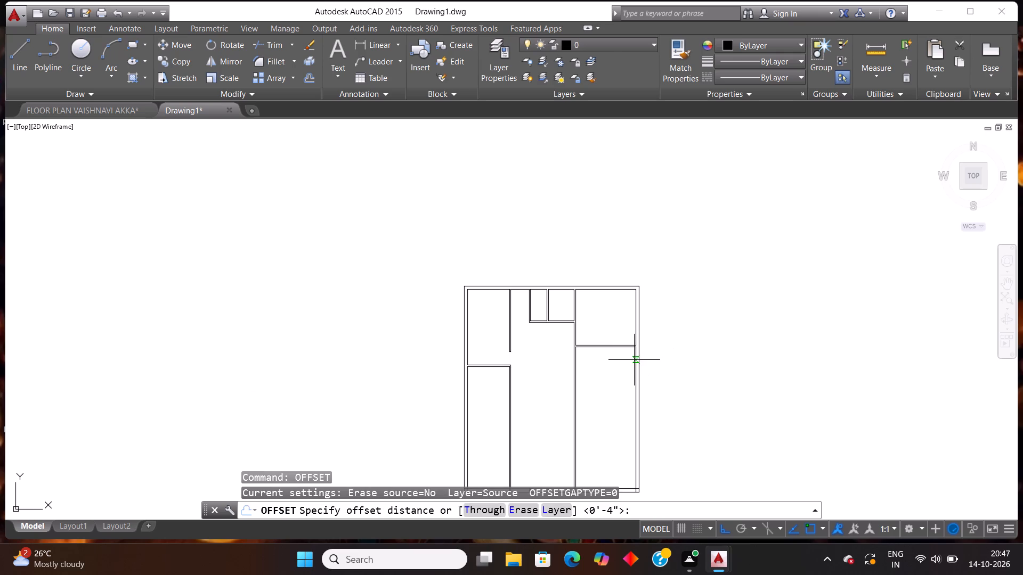
pyautogui.scroll(1, 658, 366)
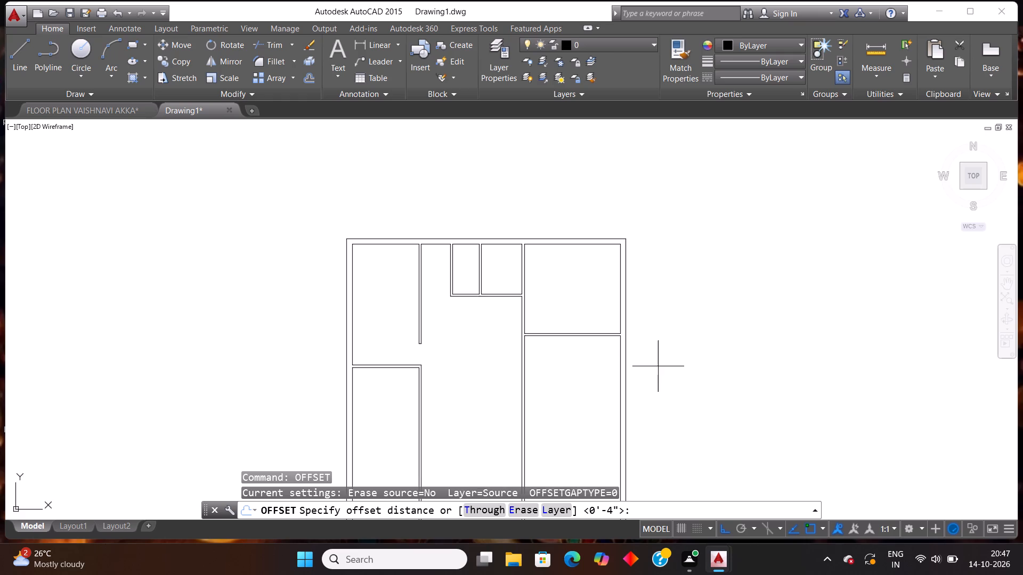
pyautogui.scroll(1, 658, 366)
pyautogui.write("4'")
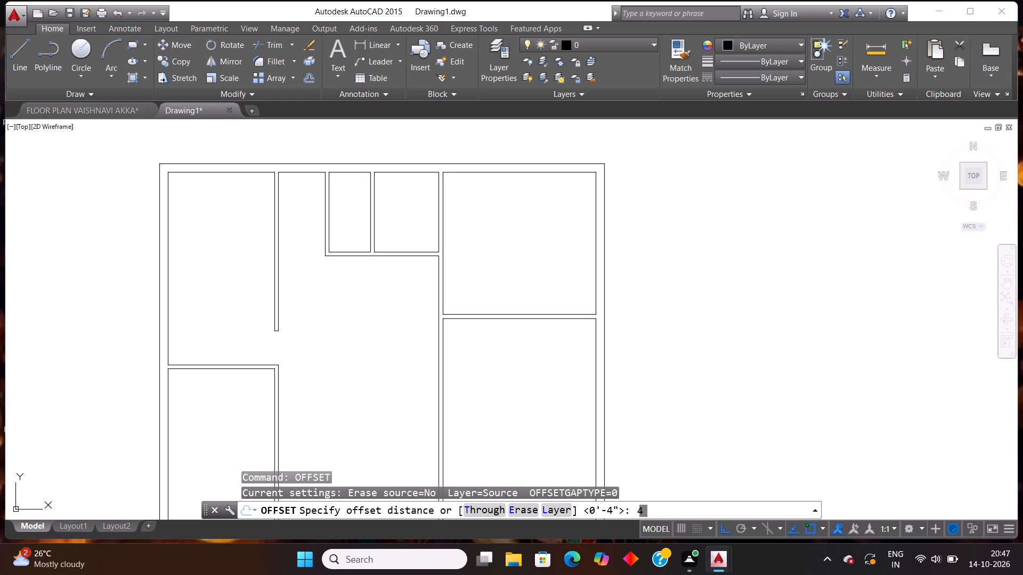
pyautogui.press('Return')
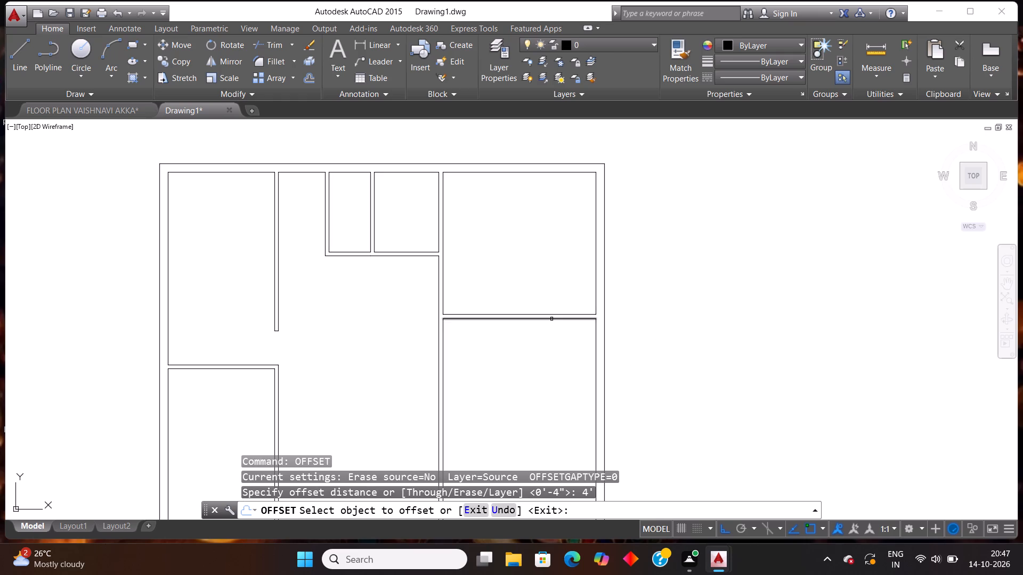
pyautogui.click(551, 319)
pyautogui.click(561, 403)
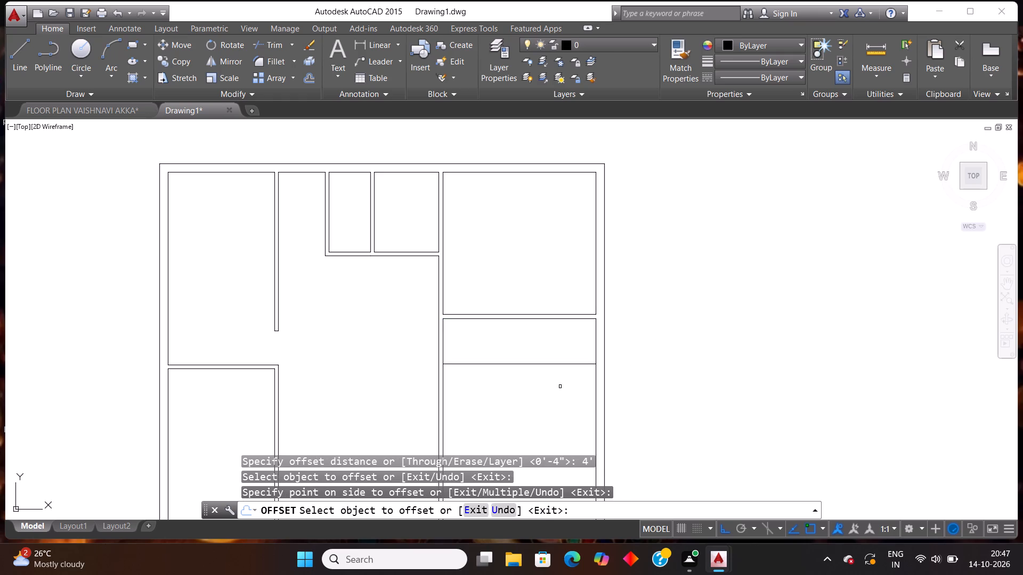
pyautogui.scroll(-2, 560, 387)
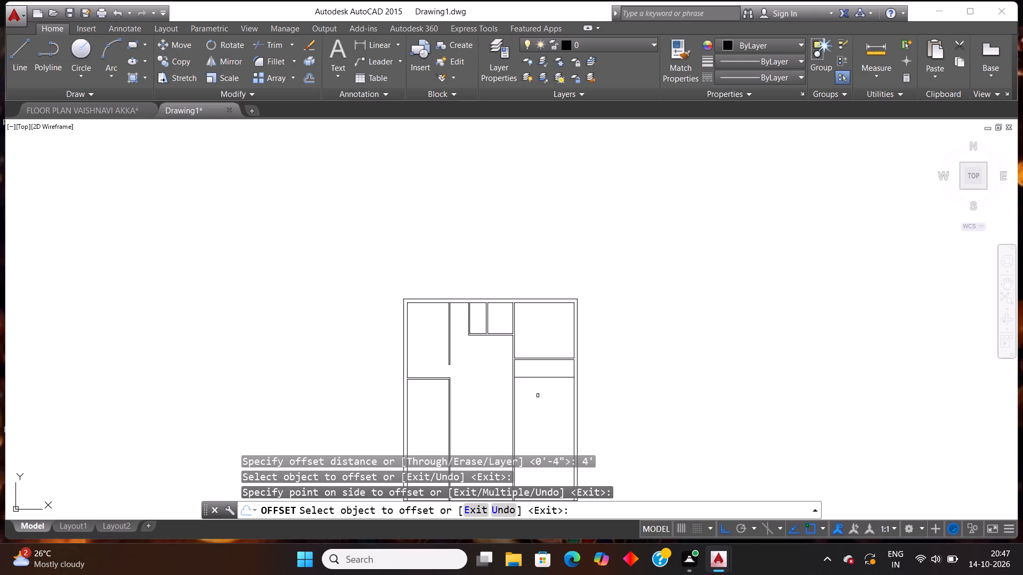
pyautogui.scroll(1, 532, 385)
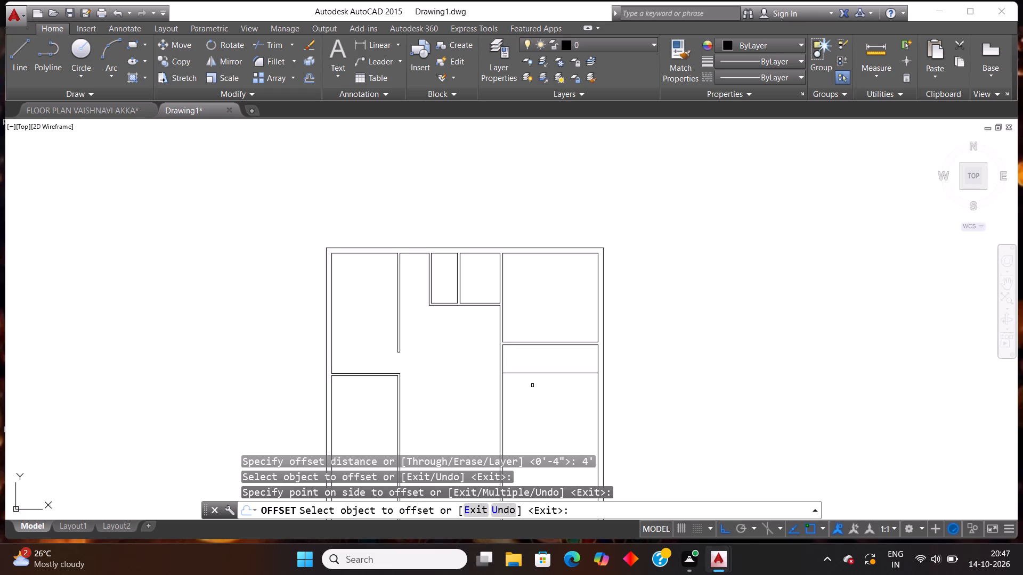
pyautogui.press('Escape')
# Offset the new line below the right-hand partition 4" downward to form a second horizontal partition.
pyautogui.write('off')
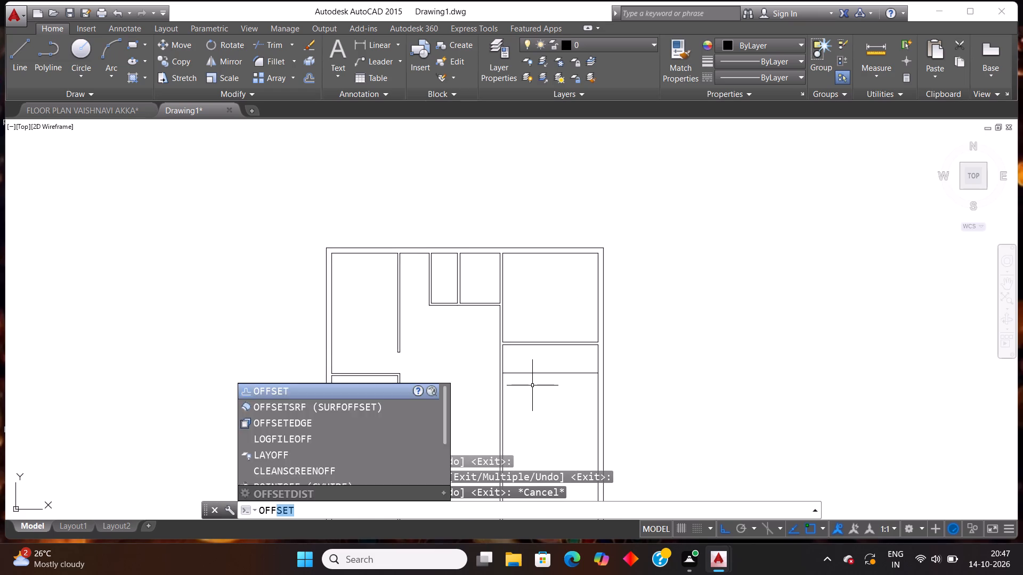
pyautogui.press('Return')
pyautogui.write('4"')
pyautogui.press('Return')
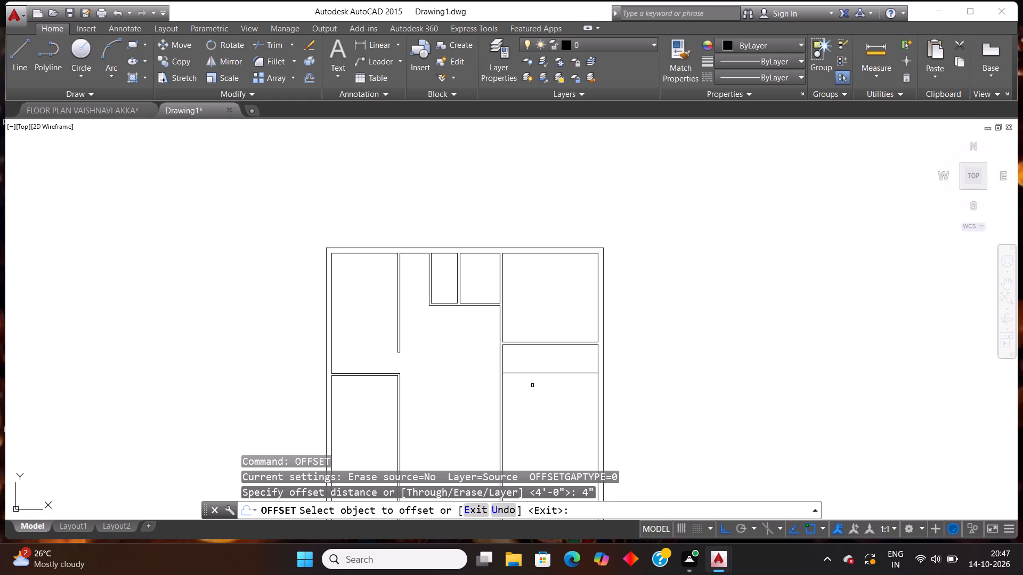
pyautogui.click(530, 373)
pyautogui.click(526, 414)
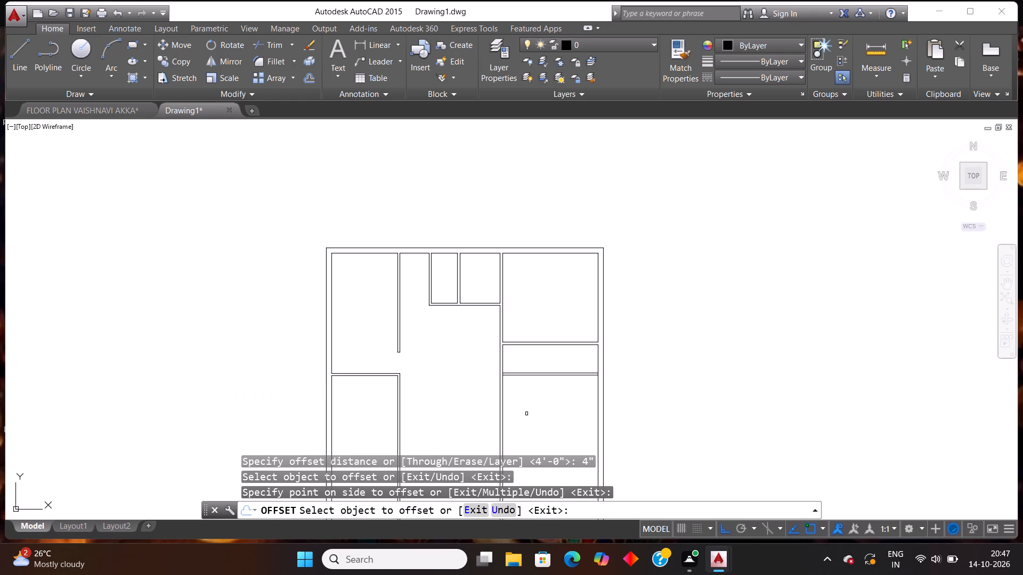
pyautogui.press('Escape')
# Trim the wall lines crossing both ends of the second right-hand partition, opening its junctions with the vertical partition and outer wall.
pyautogui.scroll(3, 515, 380)
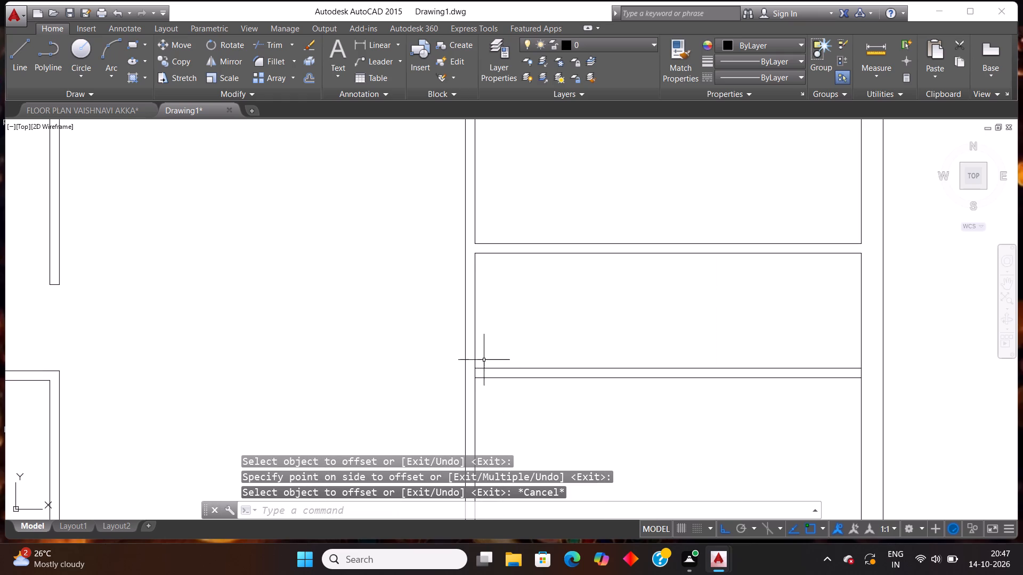
pyautogui.write('tr')
pyautogui.press('Return')
pyautogui.press('Return')
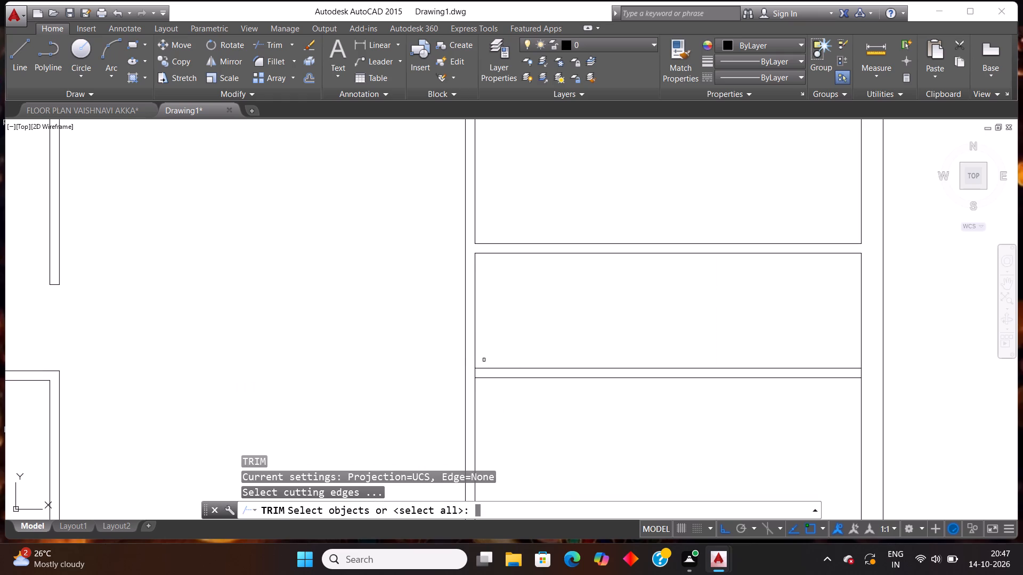
pyautogui.scroll(2, 489, 383)
pyautogui.click(472, 358)
pyautogui.click(440, 363)
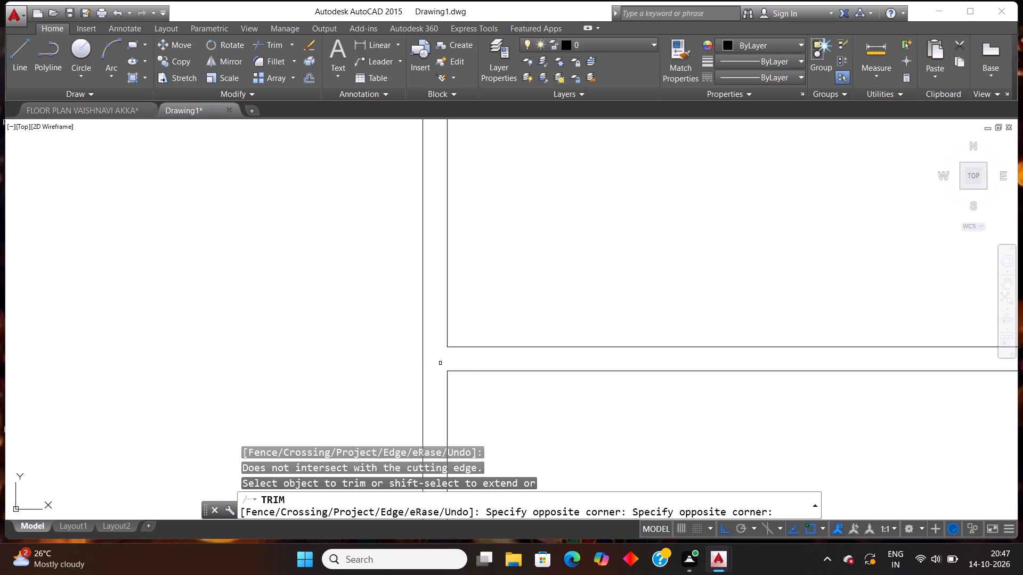
pyautogui.scroll(-3, 440, 363)
pyautogui.scroll(4, 685, 380)
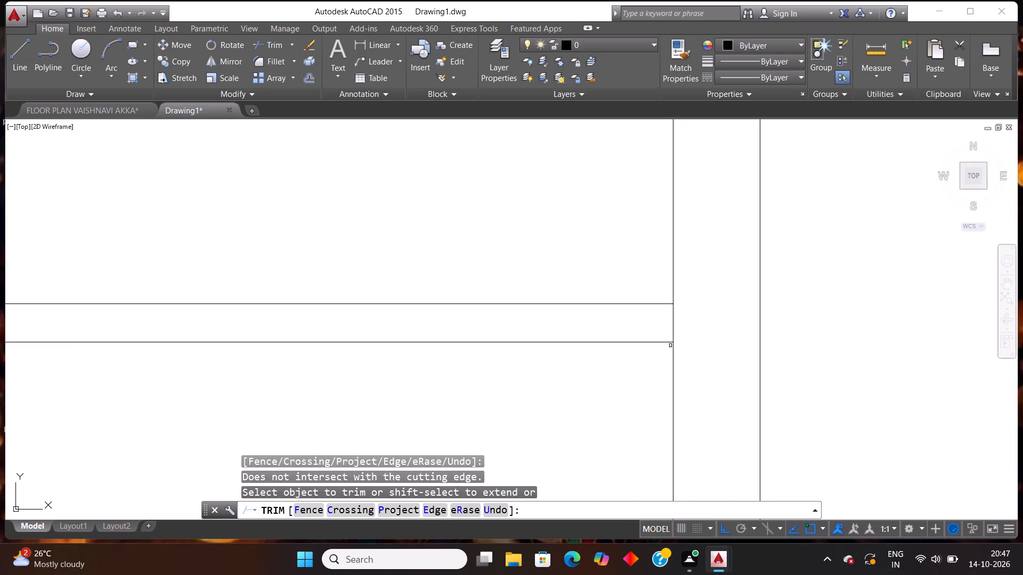
pyautogui.click(683, 324)
pyautogui.click(658, 321)
pyautogui.scroll(-5, 718, 368)
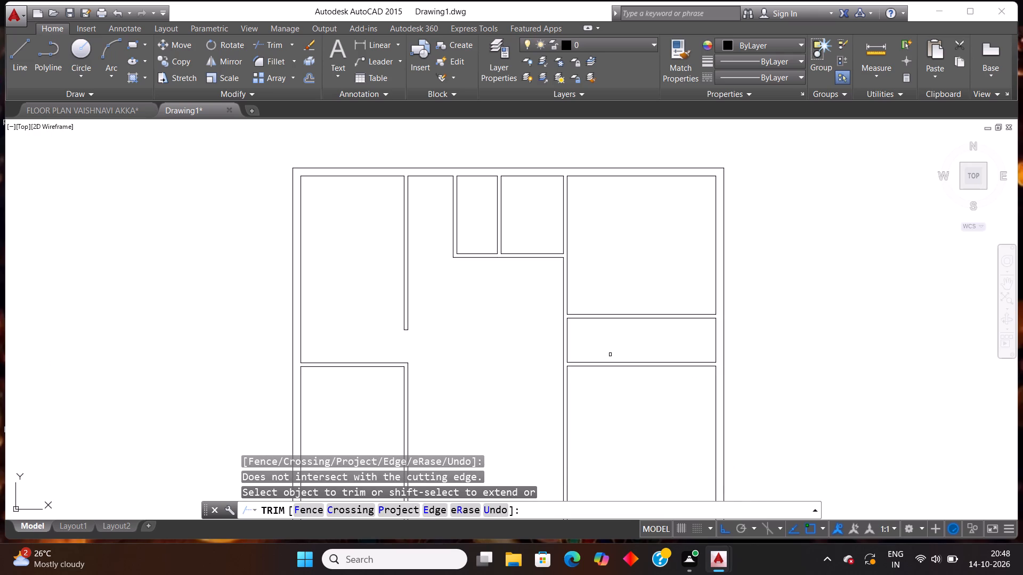
pyautogui.scroll(-2, 610, 355)
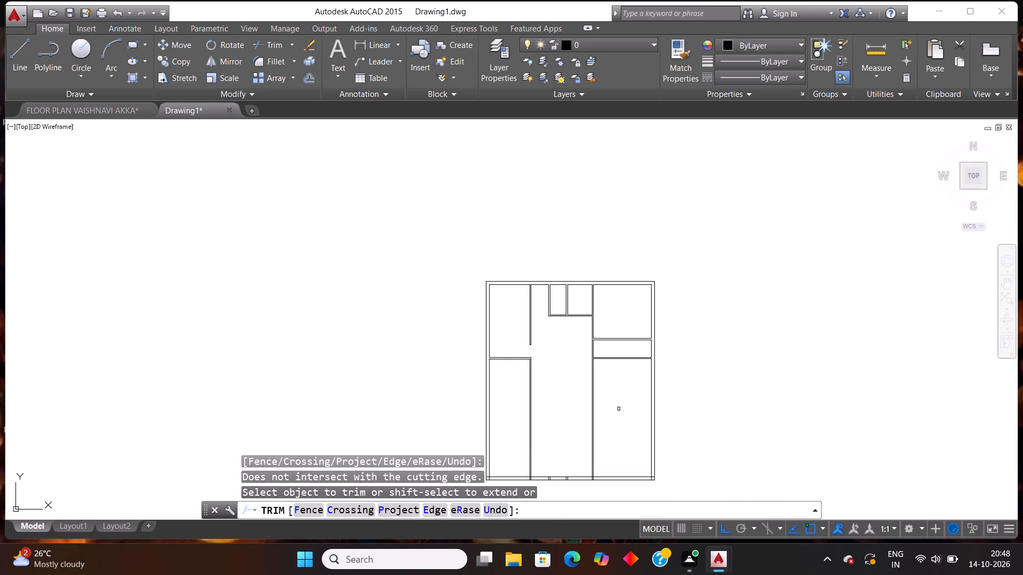
pyautogui.scroll(1, 619, 409)
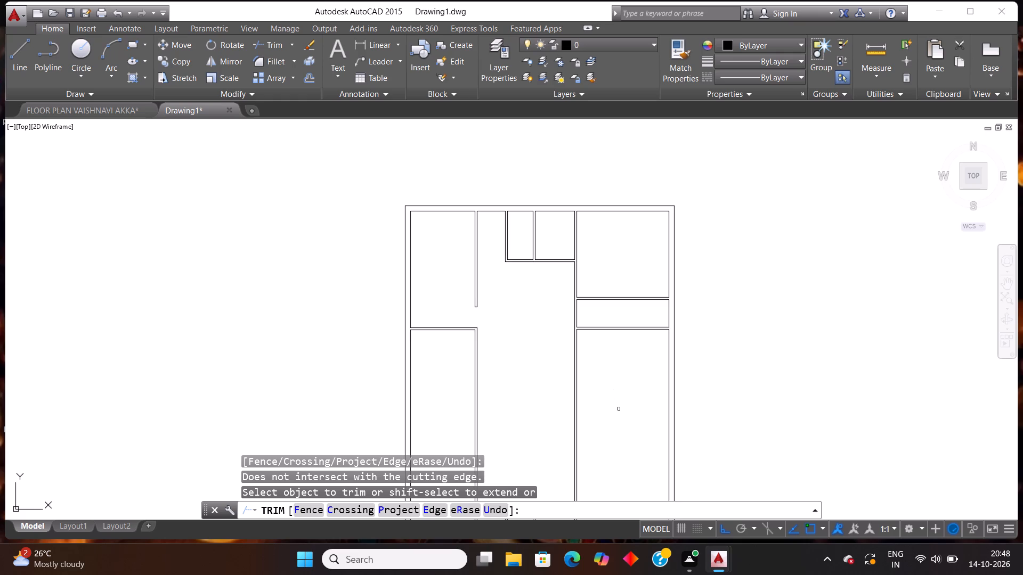
pyautogui.scroll(1, 619, 409)
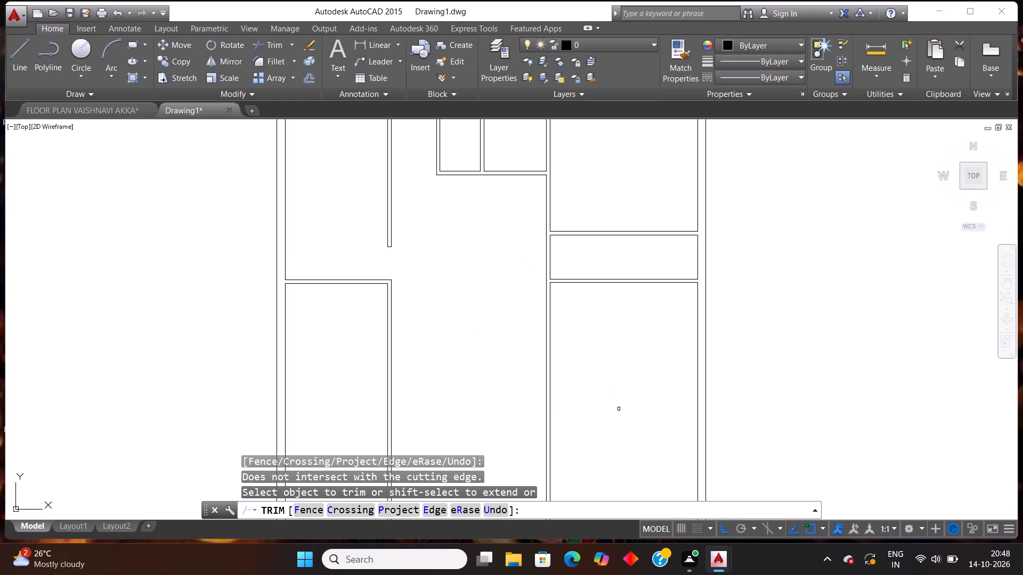
pyautogui.press('Escape')
# Extend the face lines of both right-hand horizontal partitions to the far face of the vertical partition beside the middle room.
pyautogui.write('ex')
pyautogui.press('Return')
pyautogui.press('Return')
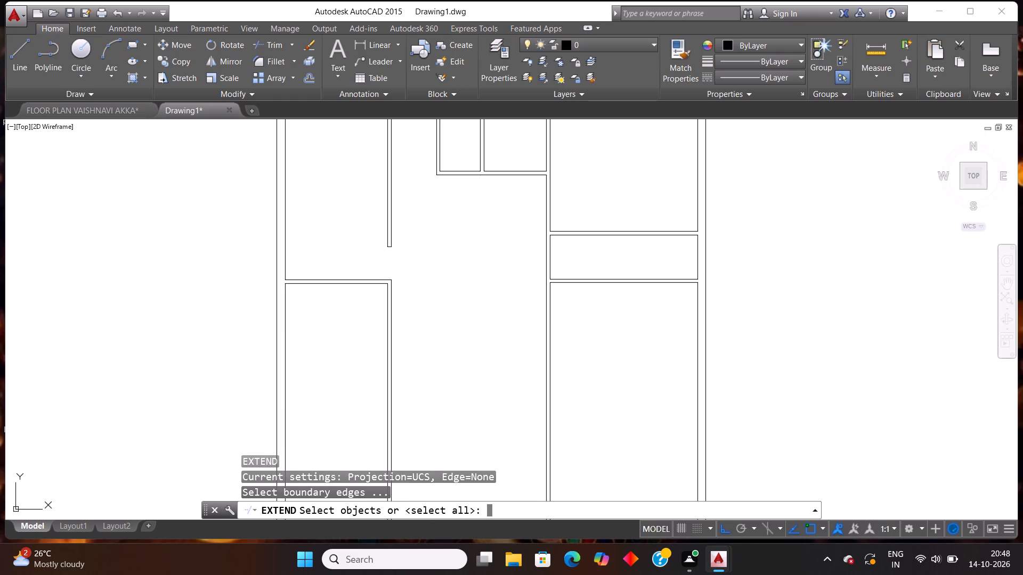
pyautogui.click(555, 284)
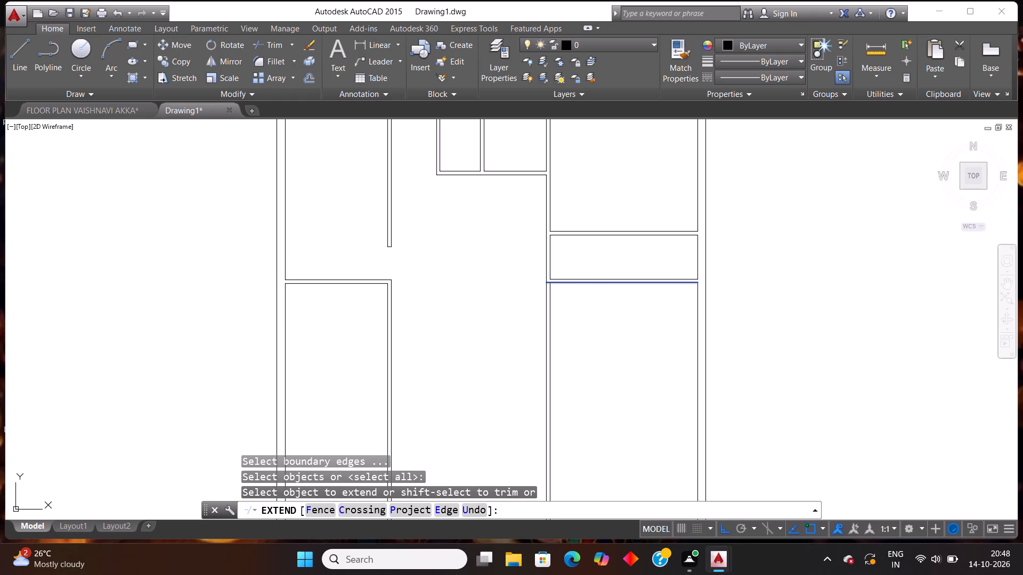
pyautogui.click(555, 280)
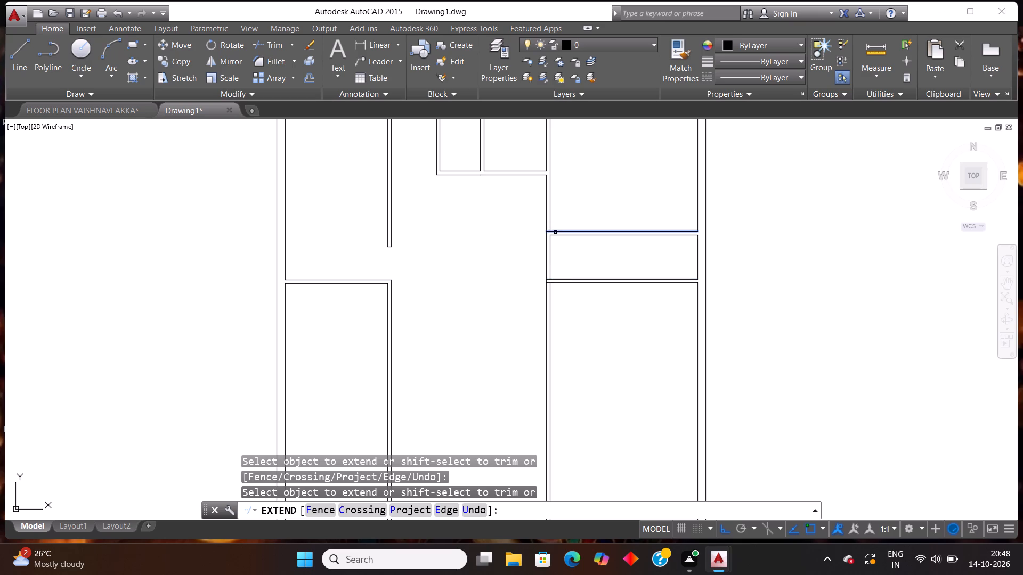
pyautogui.click(554, 234)
pyautogui.click(556, 231)
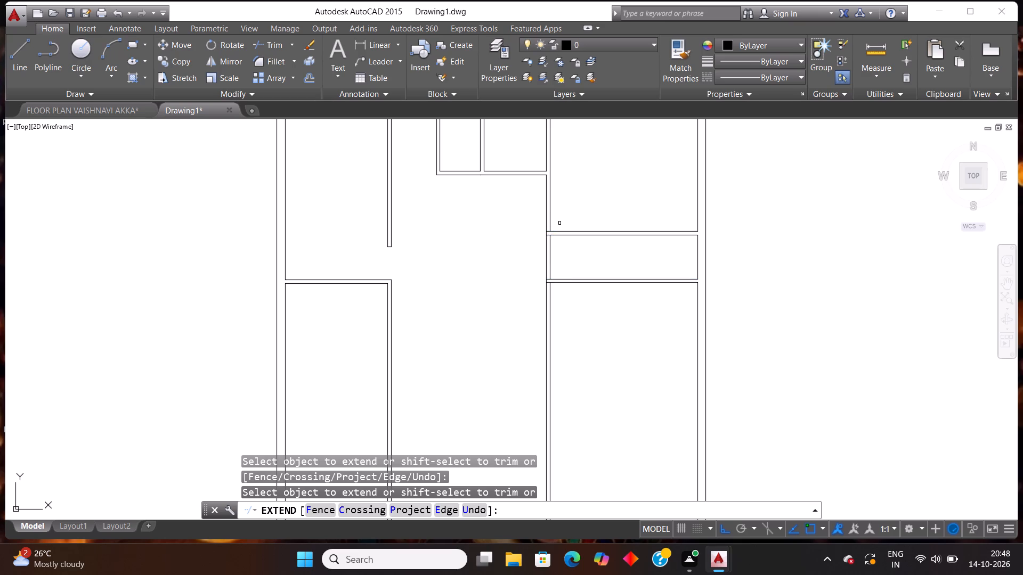
pyautogui.press('Escape')
# Remove both face lines of the vertical partition between the two right-hand horizontal partitions, opening the passage to the middle room.
pyautogui.write('tr')
pyautogui.press('Return')
pyautogui.press('Return')
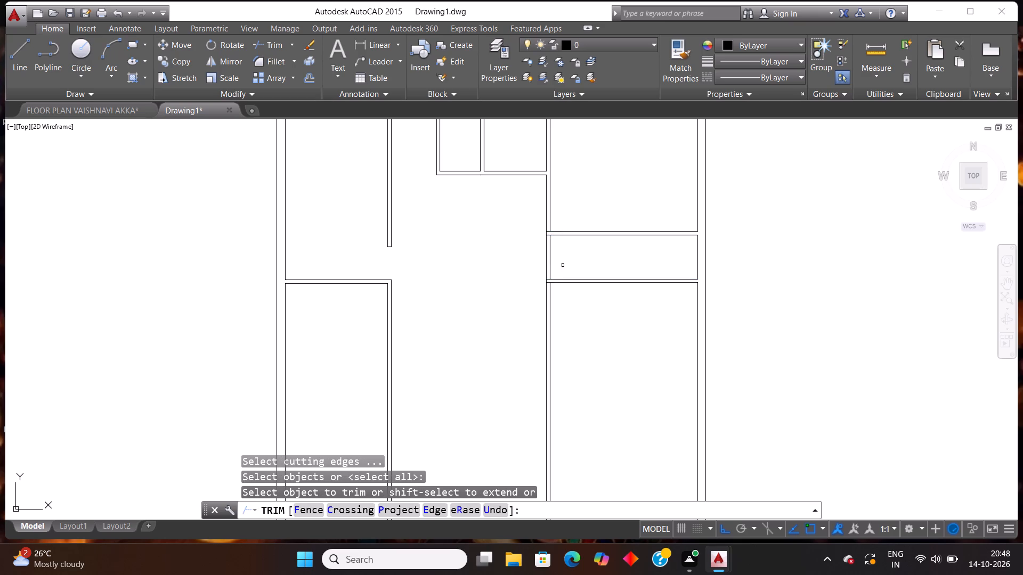
pyautogui.scroll(-2, 501, 332)
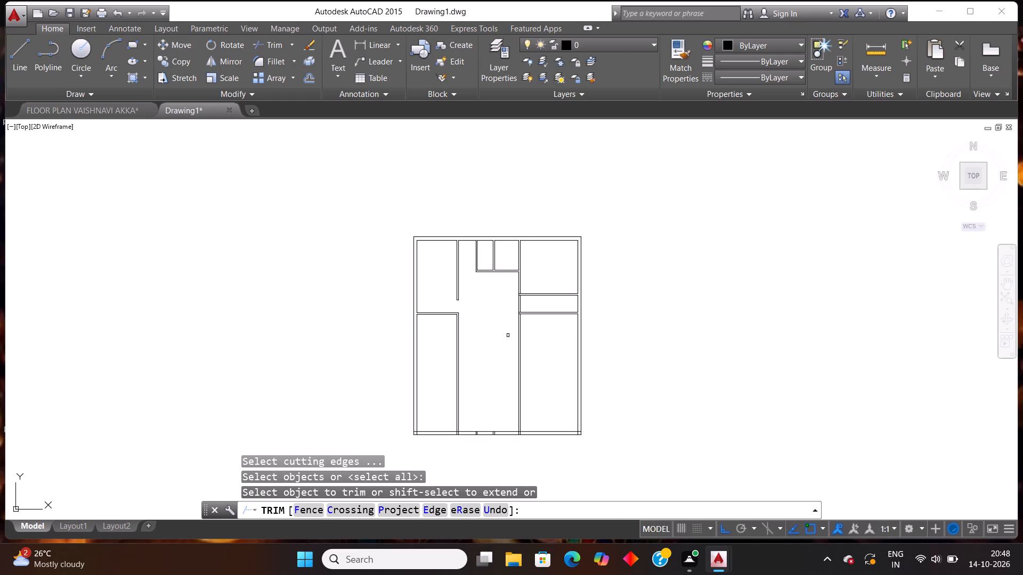
pyautogui.click(538, 306)
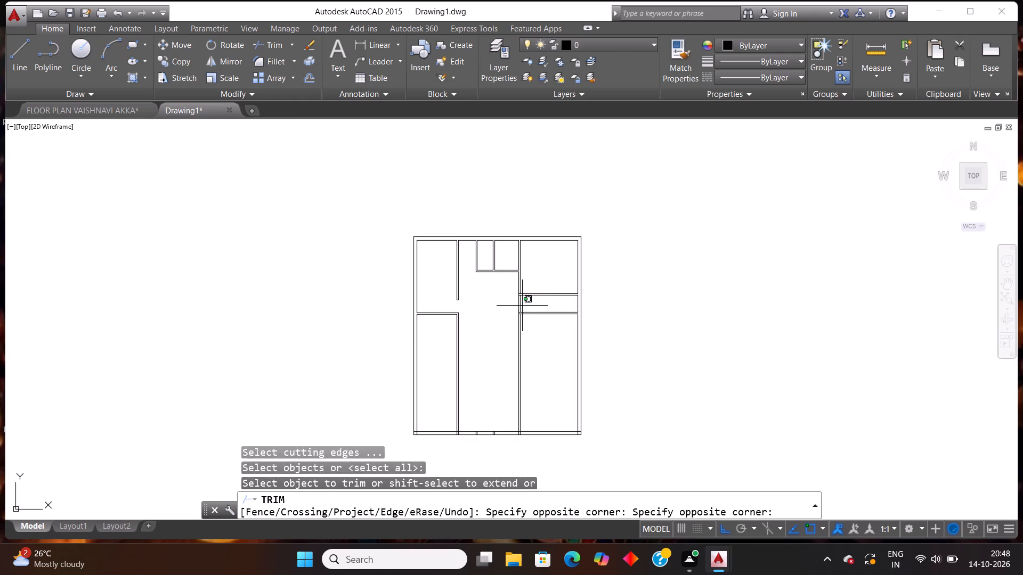
pyautogui.click(497, 302)
pyautogui.scroll(3, 523, 300)
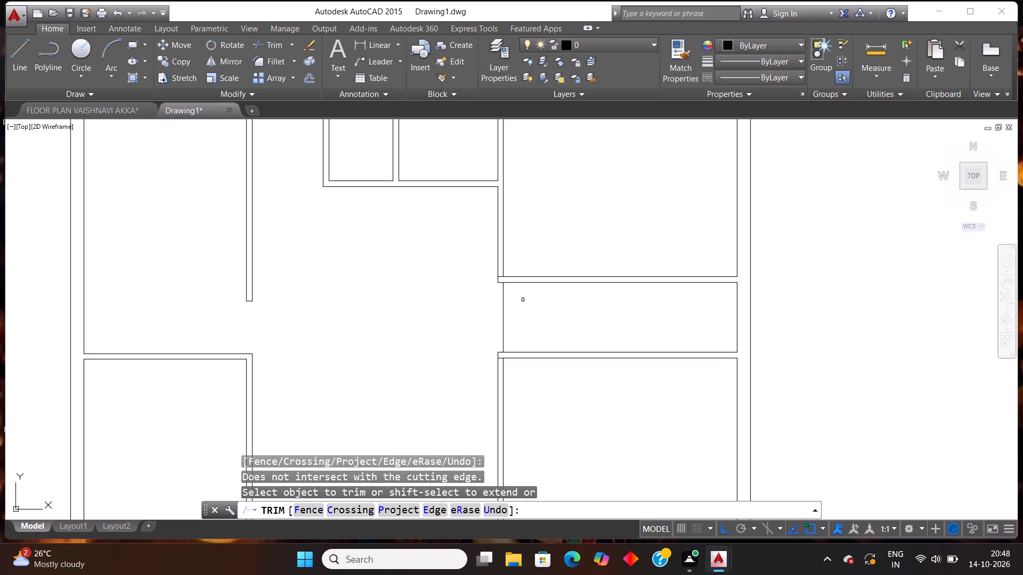
pyautogui.press('Escape')
pyautogui.click(523, 300)
pyautogui.click(493, 310)
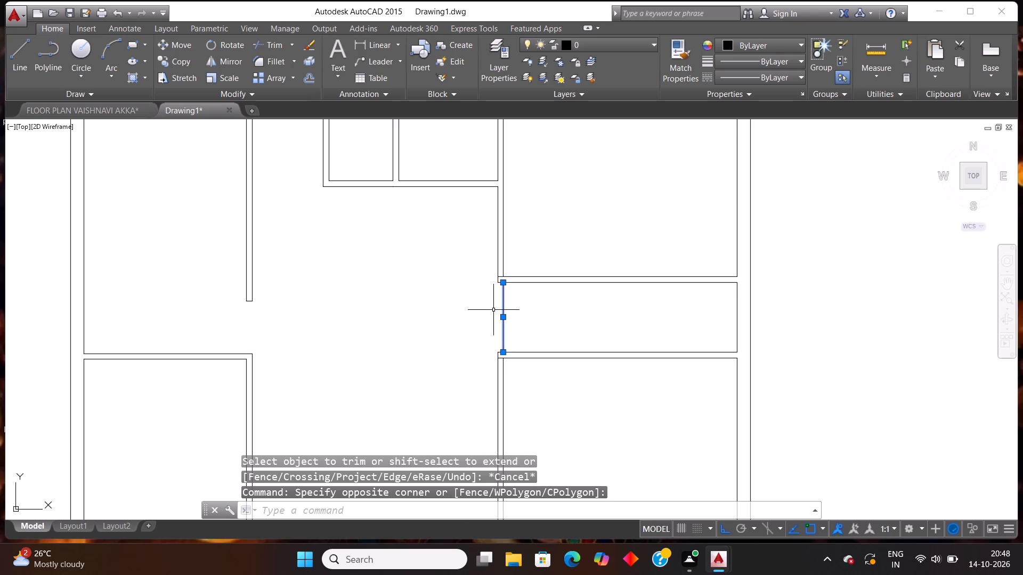
pyautogui.press('Delete')
pyautogui.scroll(-2, 539, 289)
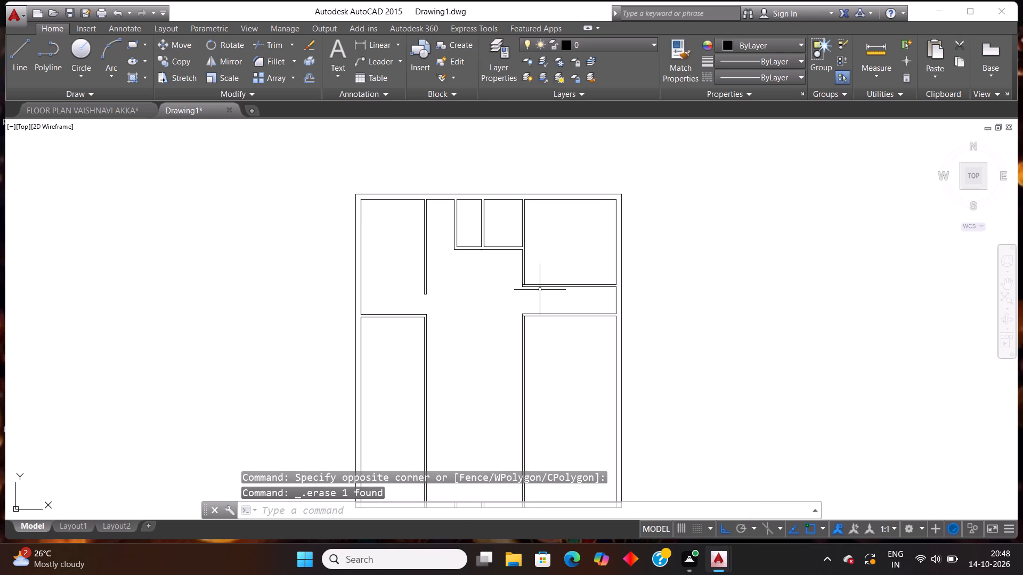
# Offset the upper right-hand room's vertical partition face line 1' into the room to mark the first door jamb.
pyautogui.scroll(1, 586, 261)
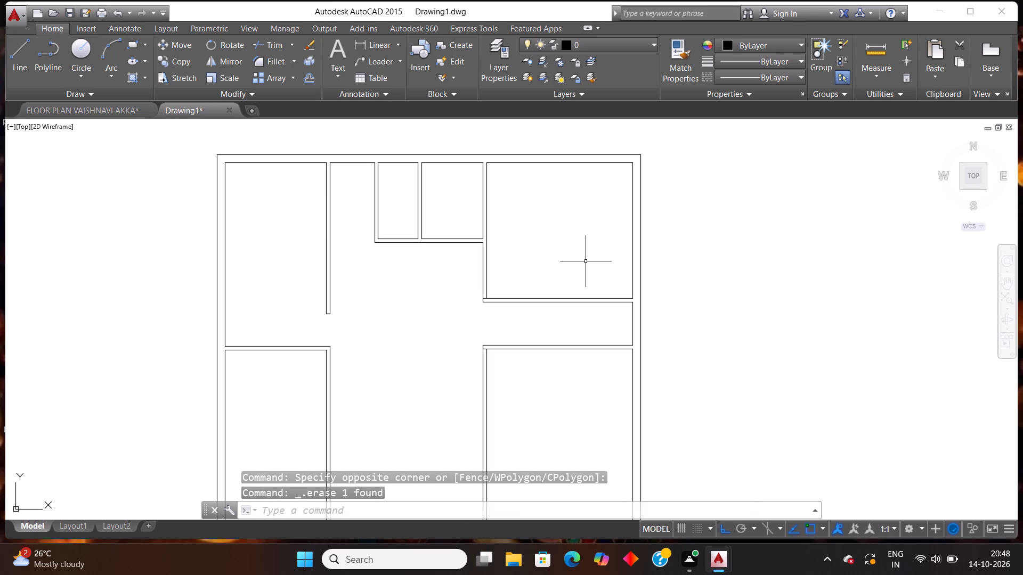
pyautogui.press('Escape')
pyautogui.write('off')
pyautogui.press('Return')
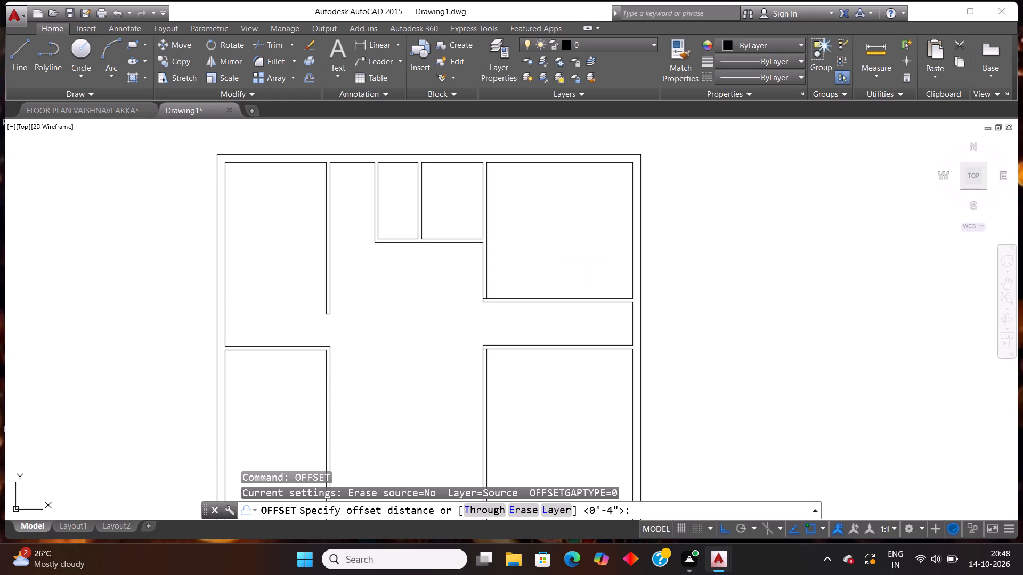
pyautogui.write("1'")
pyautogui.press('Return')
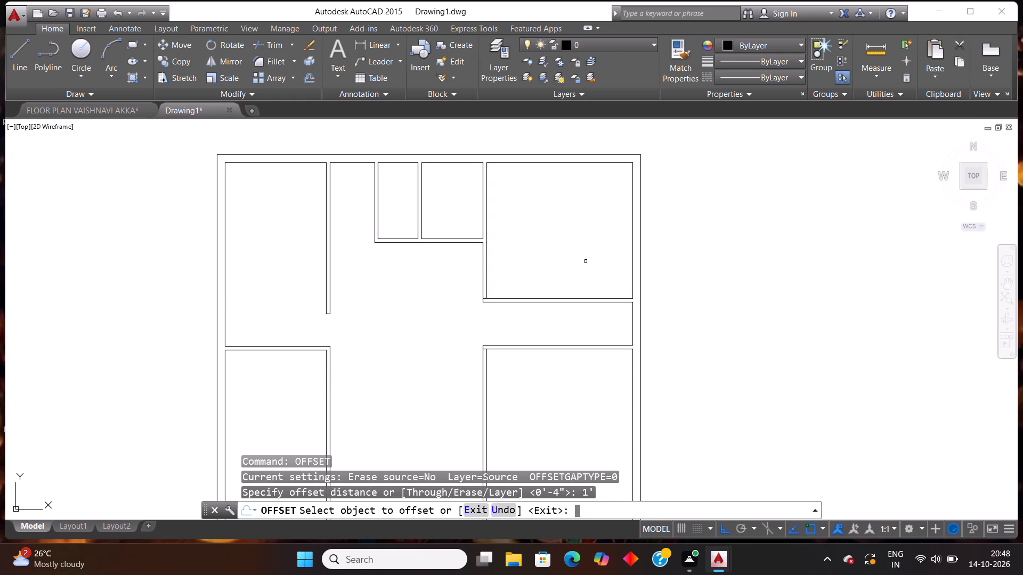
pyautogui.click(488, 272)
pyautogui.click(533, 261)
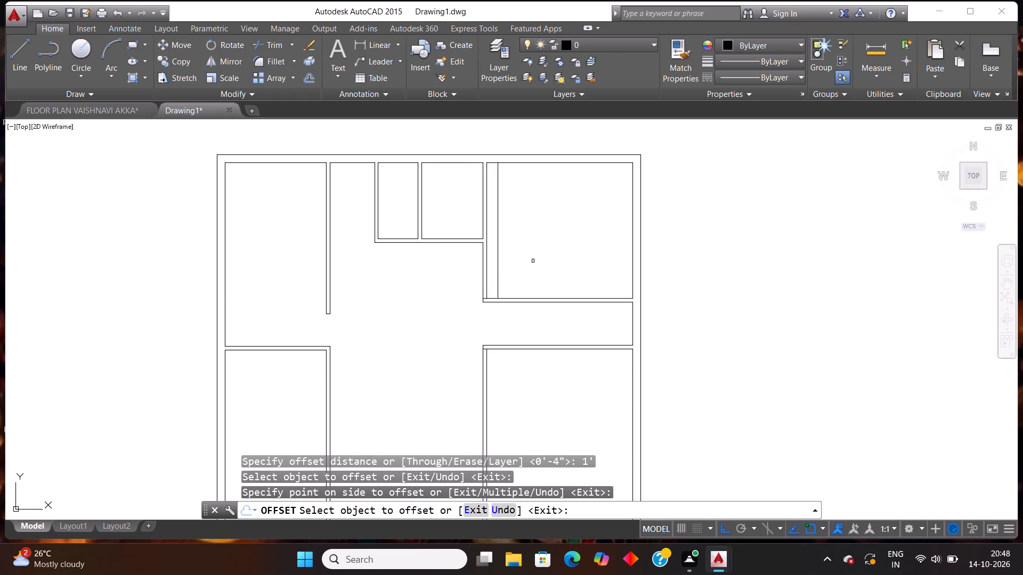
pyautogui.press('Escape')
# Offset the new jamb line 3' further into the upper right-hand room to mark the door width.
pyautogui.write('off')
pyautogui.press('Return')
pyautogui.write("3'")
pyautogui.press('Return')
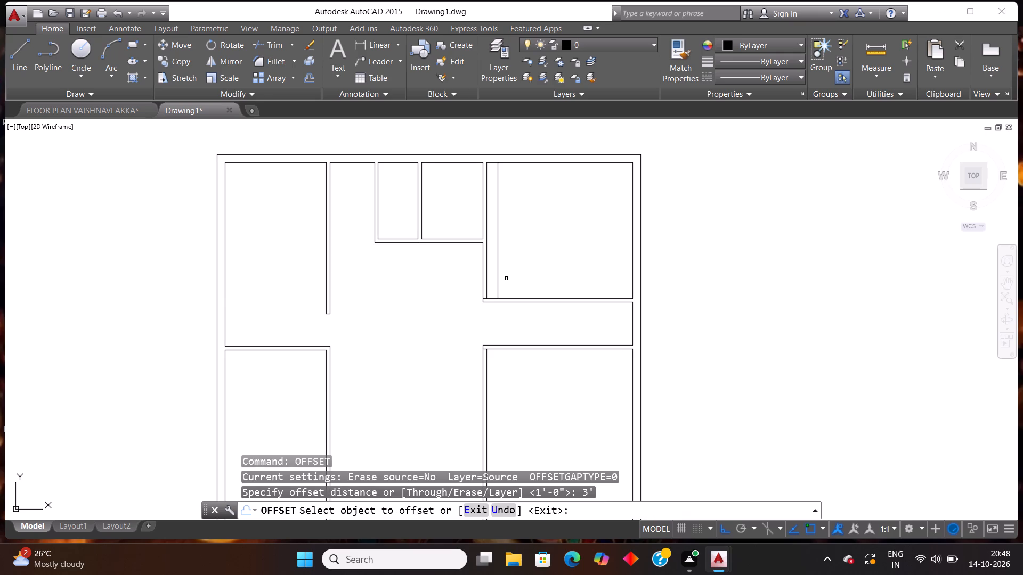
pyautogui.click(499, 284)
pyautogui.click(561, 261)
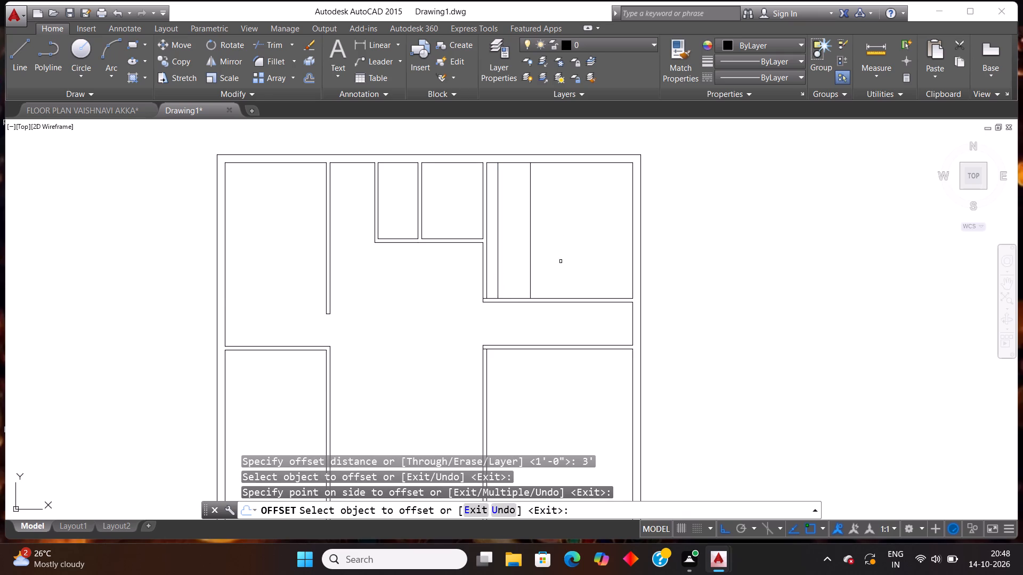
pyautogui.press('Escape')
# Extend both door jamb lines through the upper right-hand horizontal partition to its lower face.
pyautogui.write('ex')
pyautogui.press('Return')
pyautogui.press('Return')
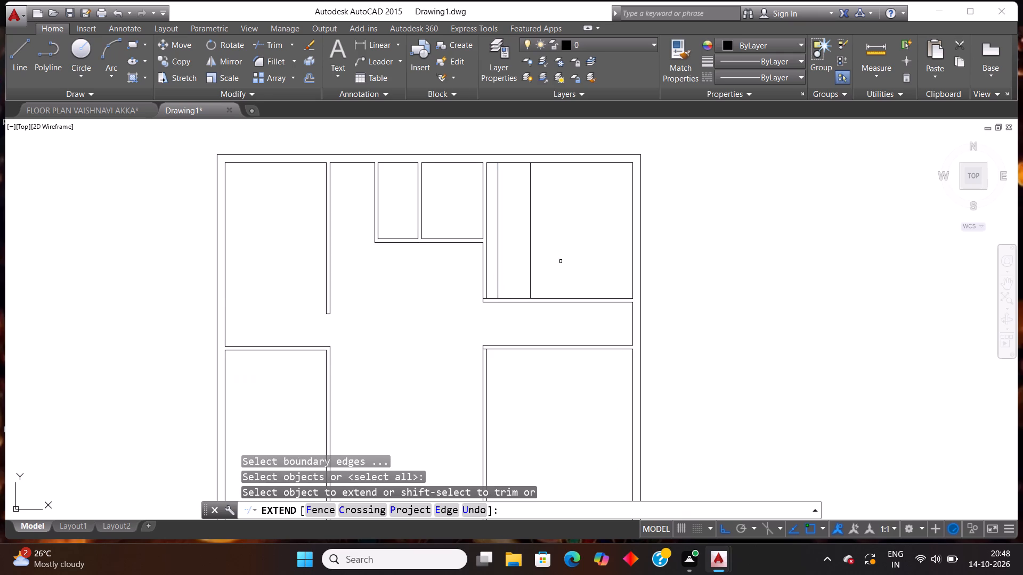
pyautogui.scroll(4, 490, 291)
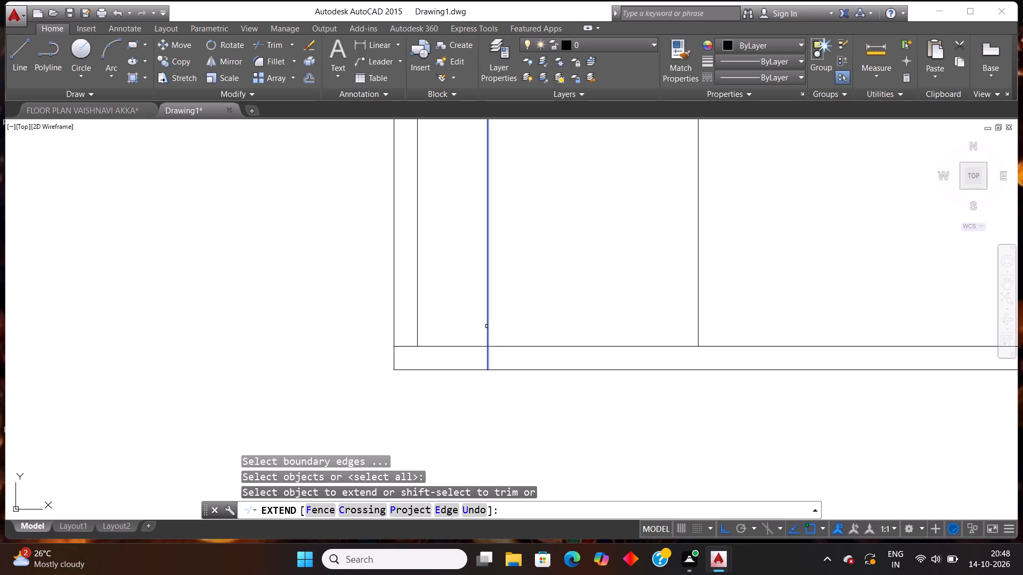
pyautogui.click(487, 325)
pyautogui.click(698, 282)
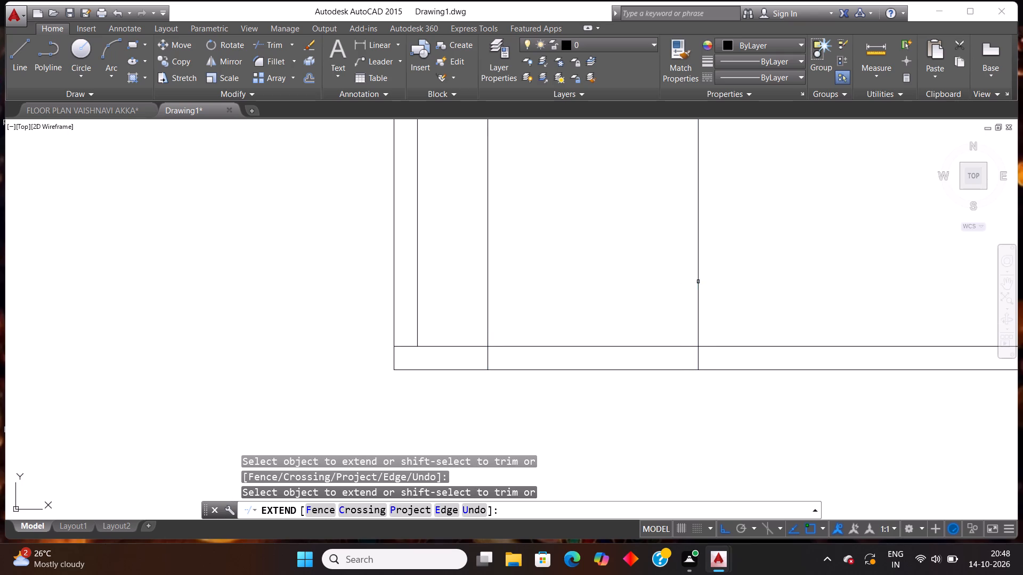
pyautogui.press('Escape')
# Trim the partition faces between the jamb lines and the jamb lines' excess above the wall, leaving a 3' door opening.
pyautogui.write('tr')
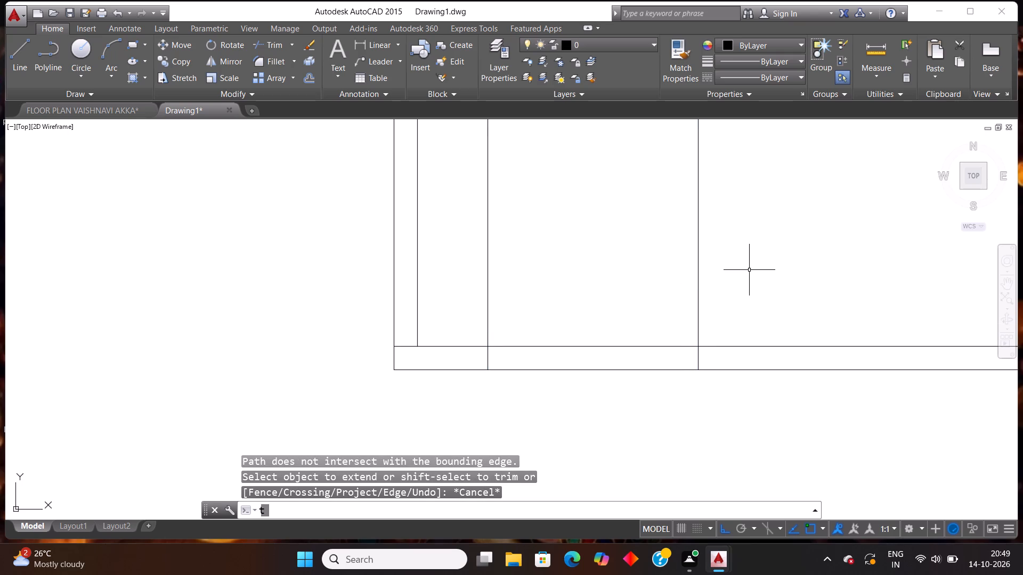
pyautogui.press('Return')
pyautogui.press('Return')
pyautogui.click(618, 406)
pyautogui.click(598, 332)
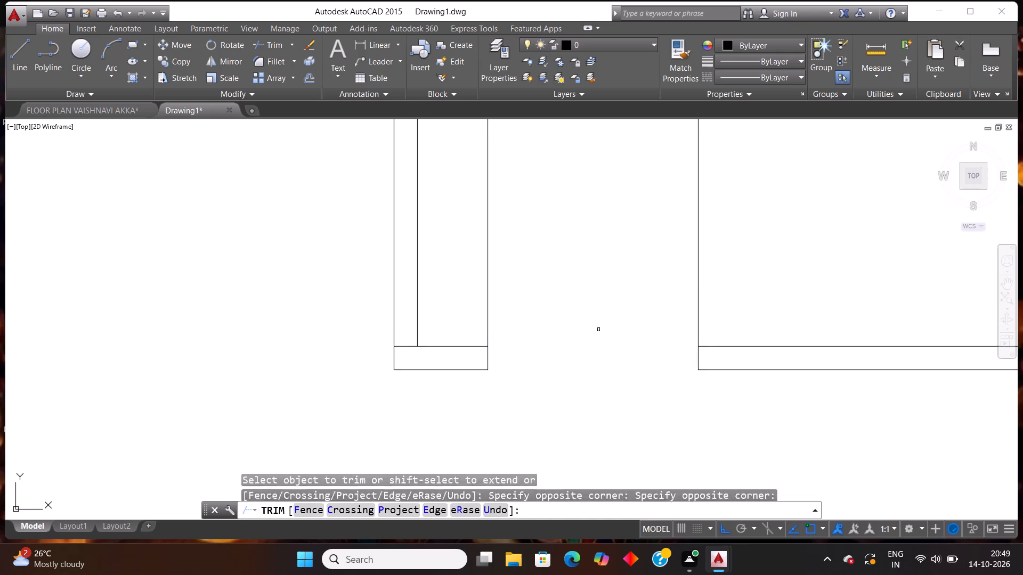
pyautogui.scroll(-3, 600, 323)
pyautogui.click(665, 267)
pyautogui.click(564, 301)
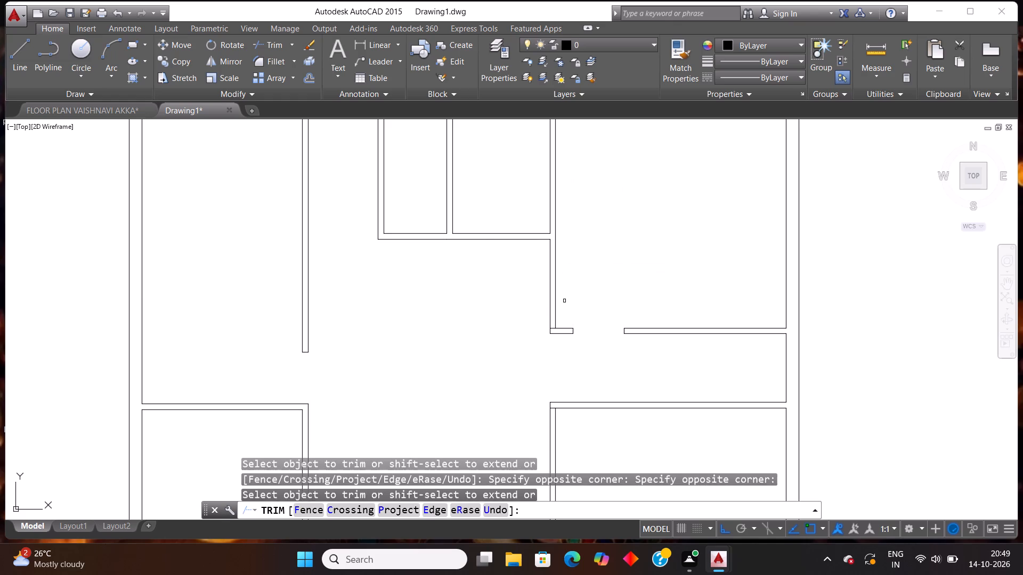
# Trim the leftover lines inside the corners where both right-hand horizontal partitions meet the vertical partition.
pyautogui.scroll(-1, 573, 300)
pyautogui.scroll(5, 565, 324)
pyautogui.click(538, 308)
pyautogui.click(527, 290)
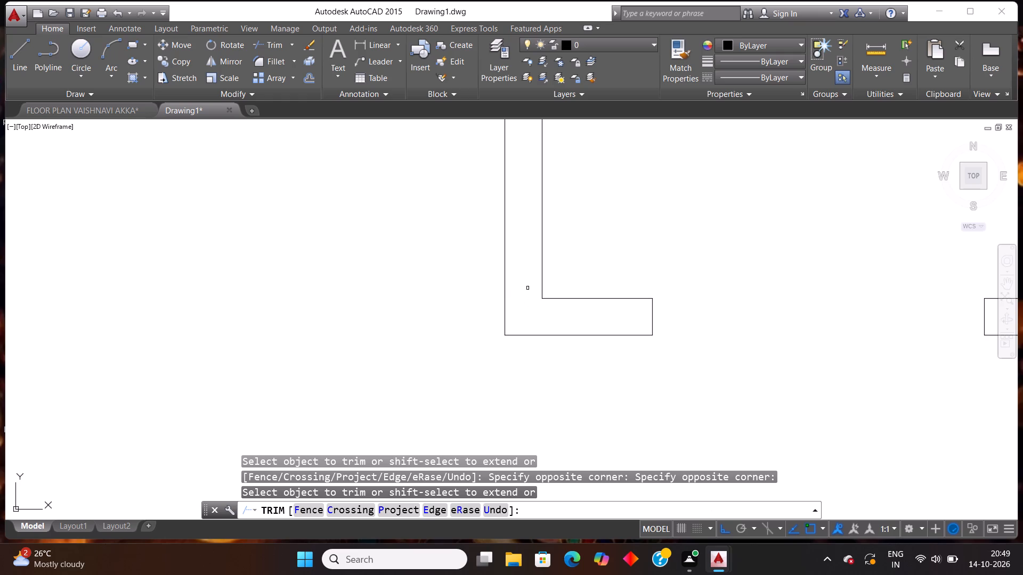
pyautogui.scroll(-4, 482, 343)
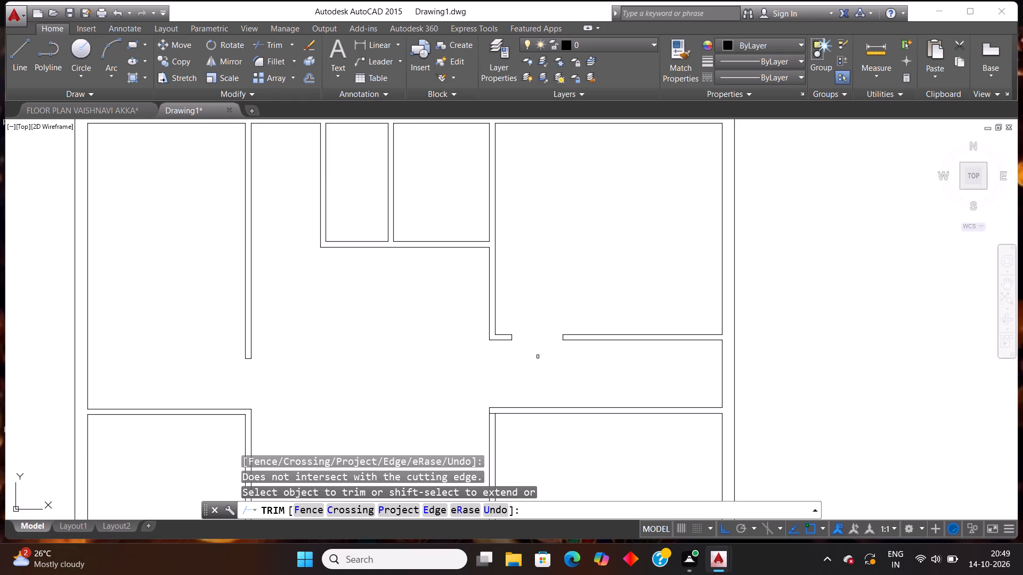
pyautogui.scroll(-2, 553, 352)
pyautogui.scroll(4, 551, 370)
pyautogui.scroll(2, 505, 364)
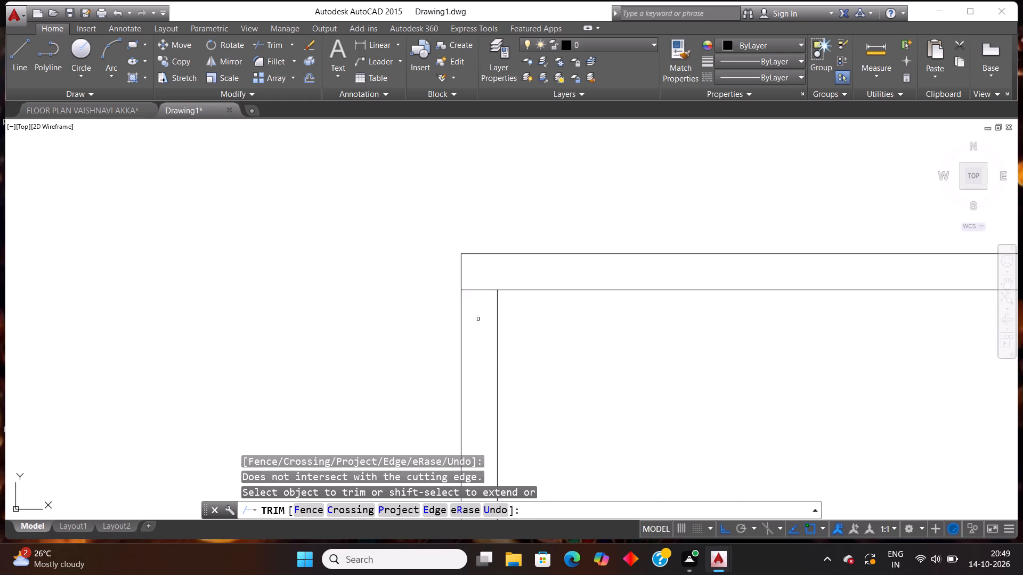
pyautogui.moveTo(474, 306); pyautogui.dragTo(478, 301)
pyautogui.click(490, 283)
pyautogui.scroll(-6, 491, 283)
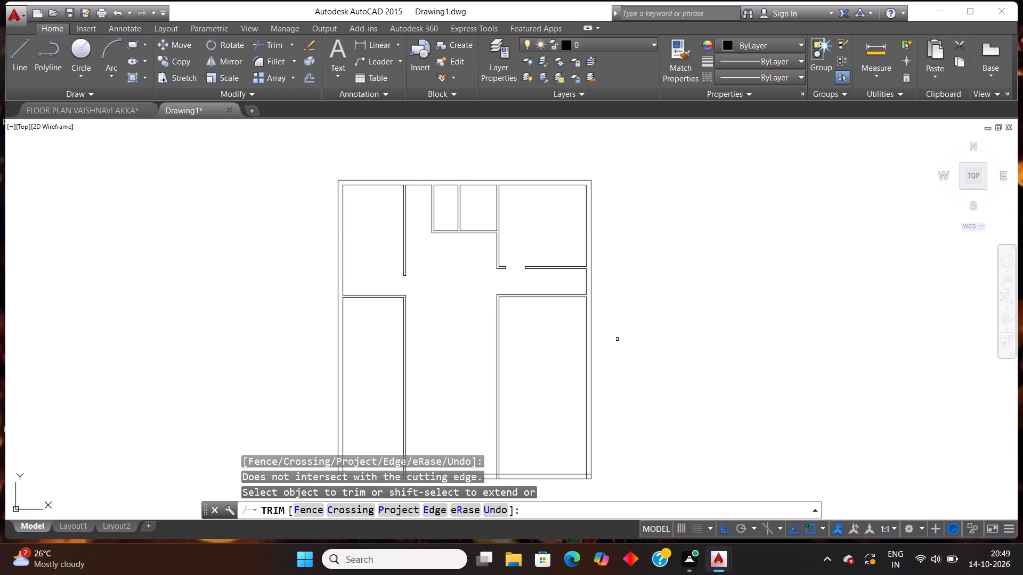
pyautogui.scroll(1, 534, 283)
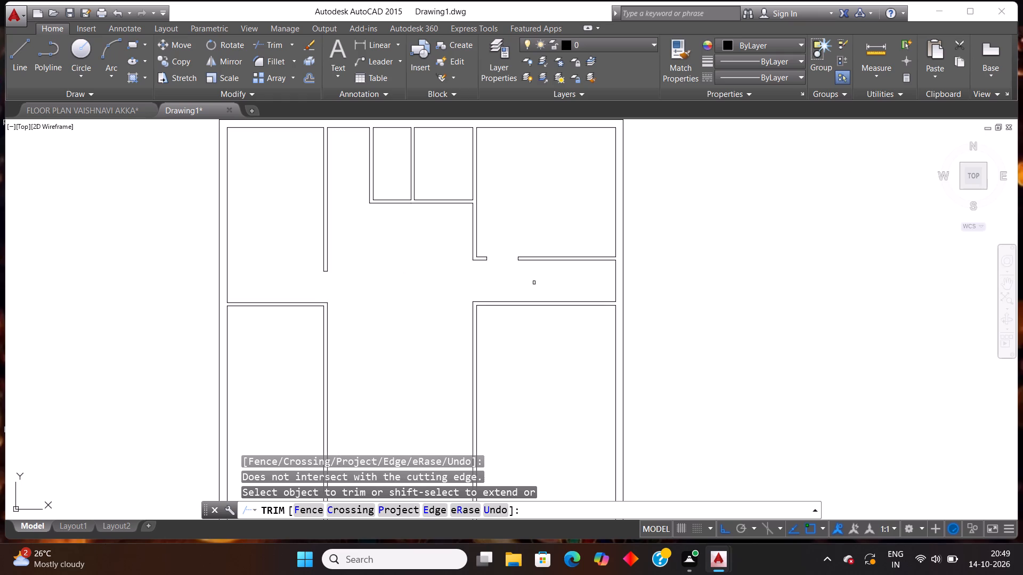
pyautogui.press('Escape')
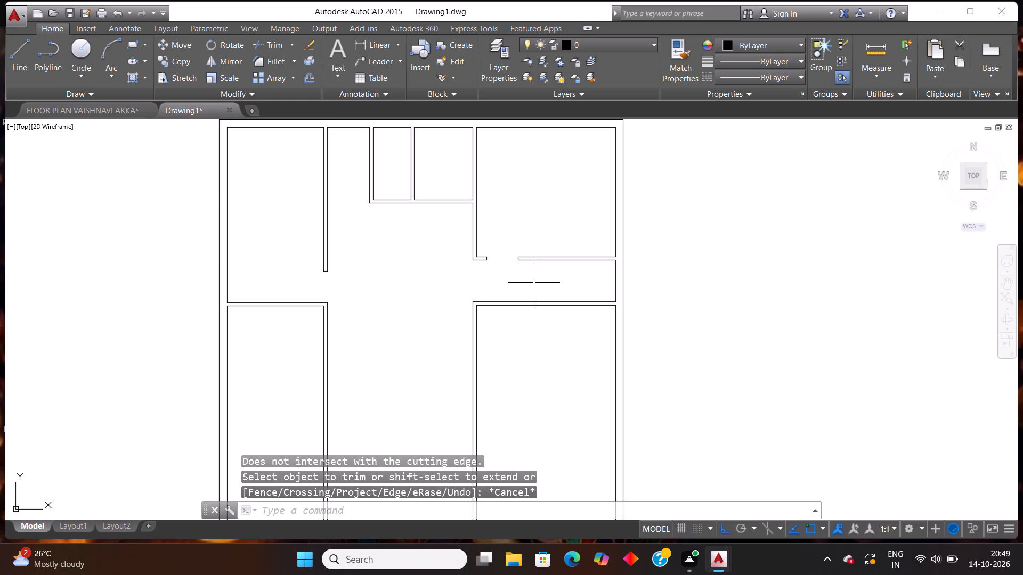
# Offset the door opening's right jamb line 1' to the right within the upper right-hand partition.
pyautogui.write('off')
pyautogui.press('Return')
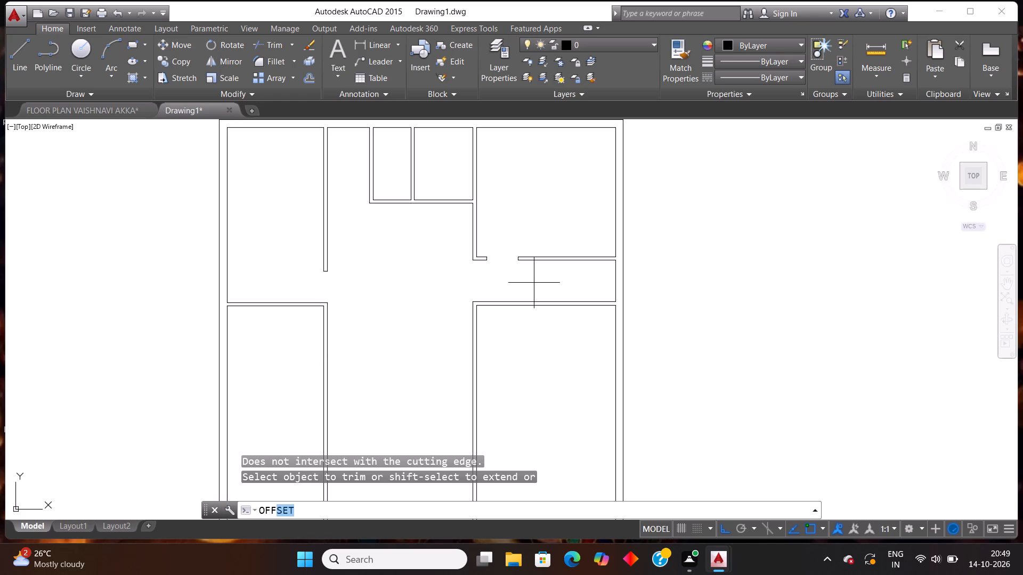
pyautogui.write("1'")
pyautogui.press('Return')
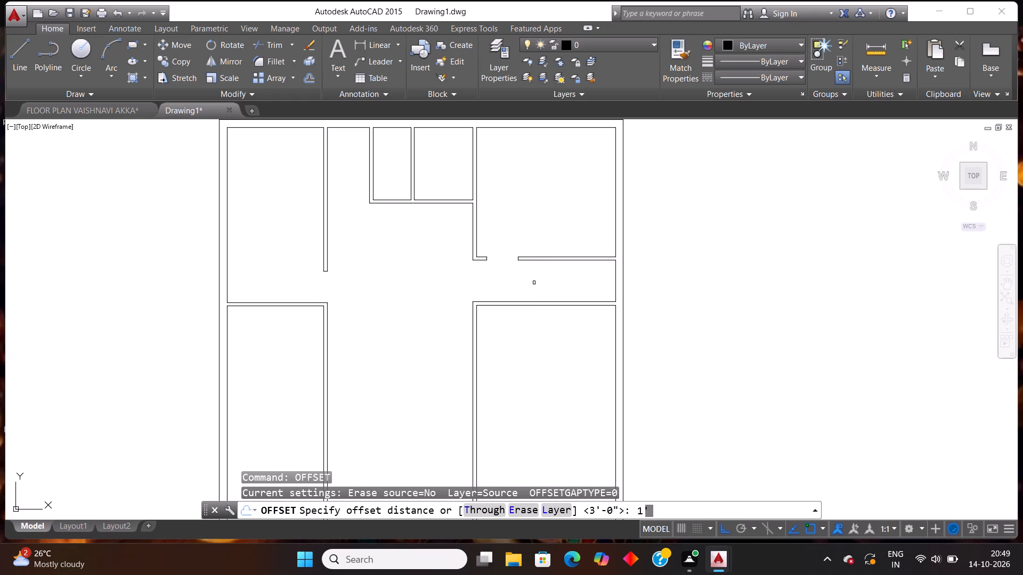
pyautogui.scroll(2, 526, 262)
pyautogui.scroll(2, 492, 232)
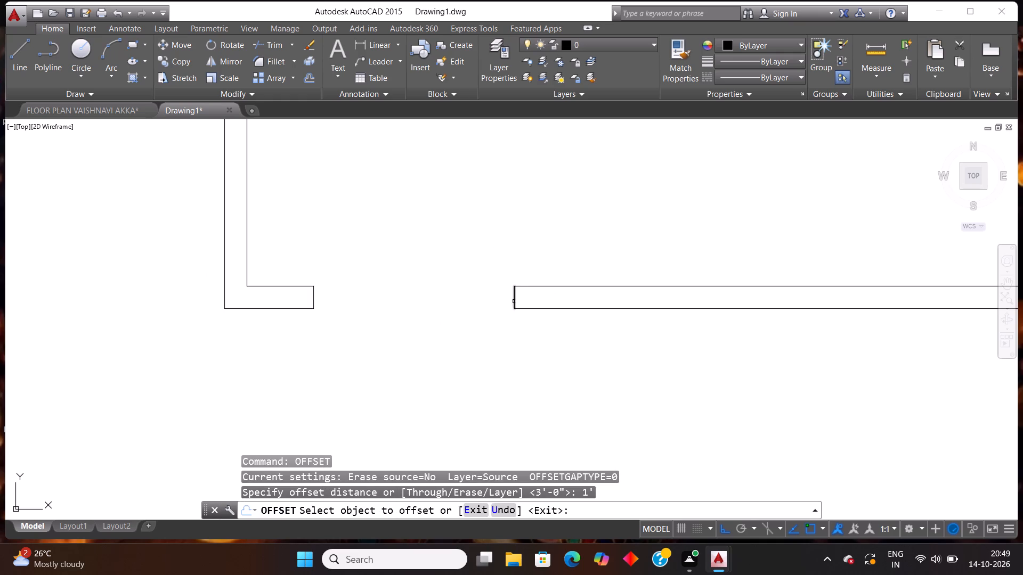
pyautogui.click(515, 300)
pyautogui.click(688, 371)
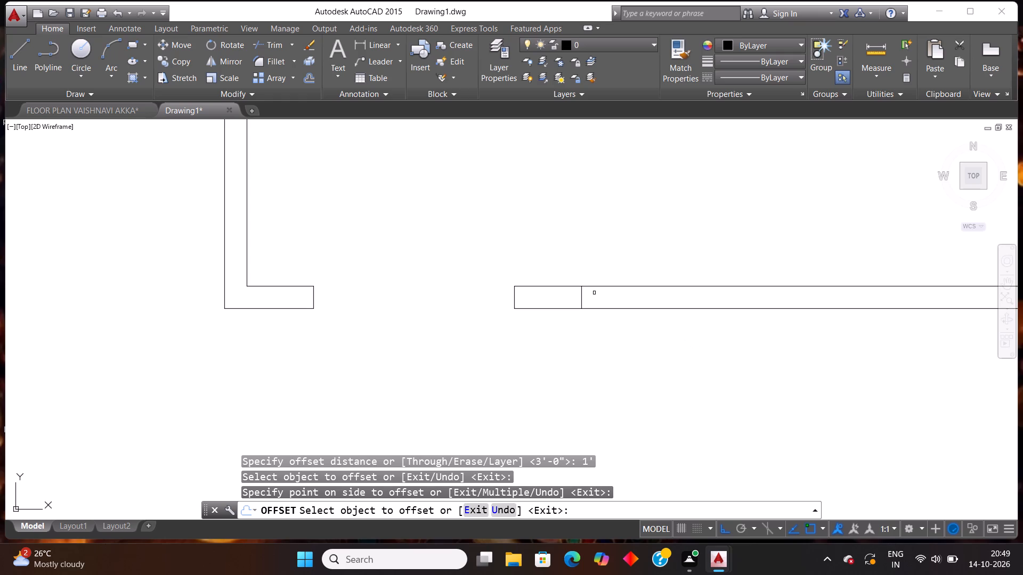
pyautogui.scroll(-3, 580, 250)
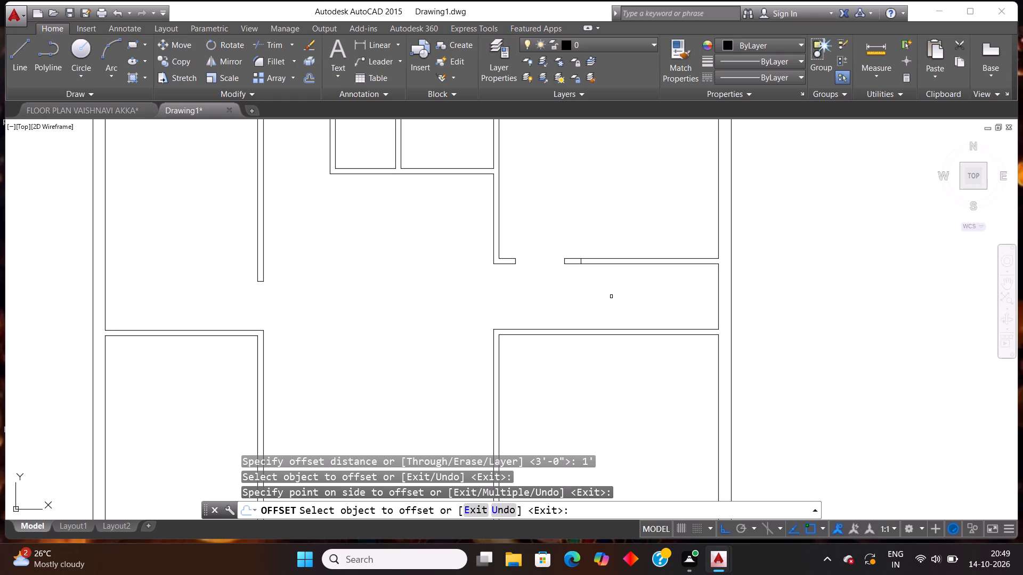
# Extend the 1' offset line from the upper right-hand partition down to the lower right-hand horizontal partition.
pyautogui.scroll(1, 611, 296)
pyautogui.press('Escape')
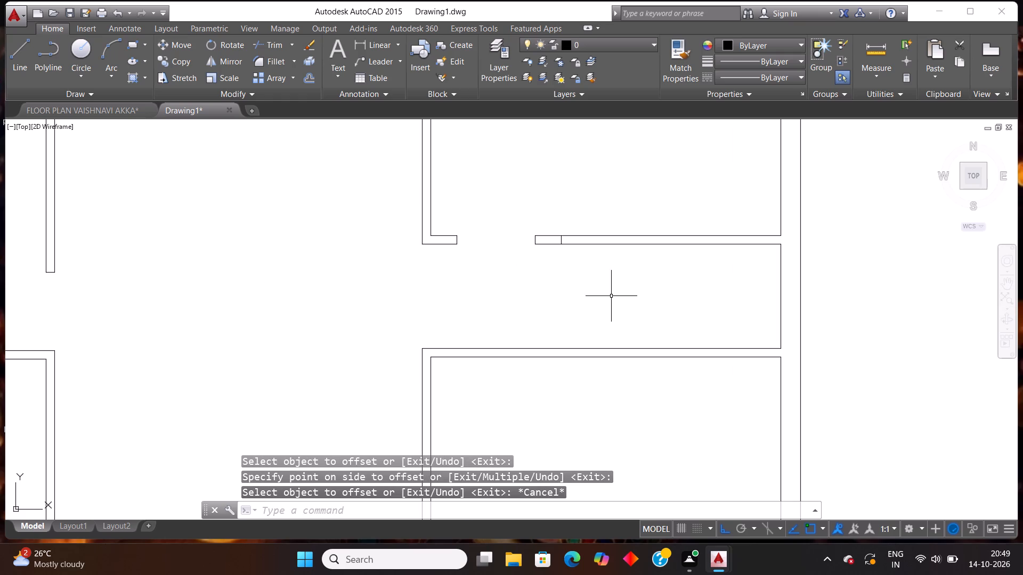
pyautogui.write('ex')
pyautogui.press('Return')
pyautogui.press('Return')
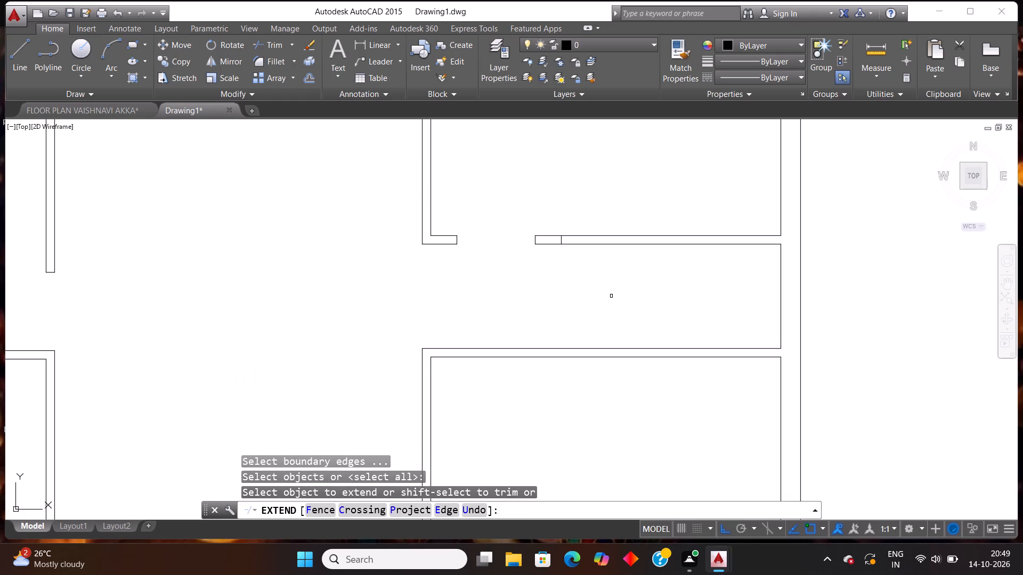
pyautogui.scroll(1, 604, 291)
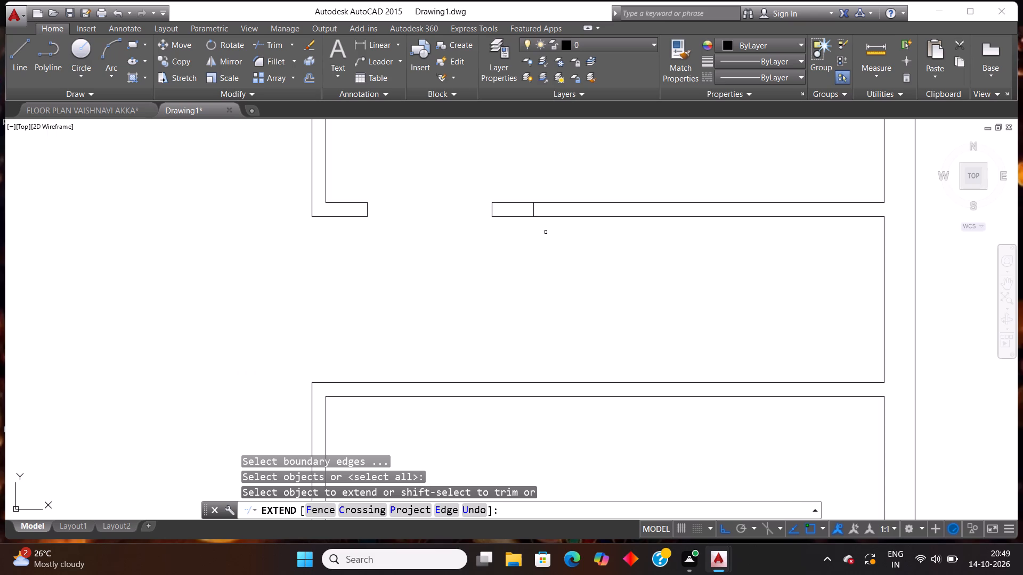
pyautogui.click(534, 210)
pyautogui.press('Escape')
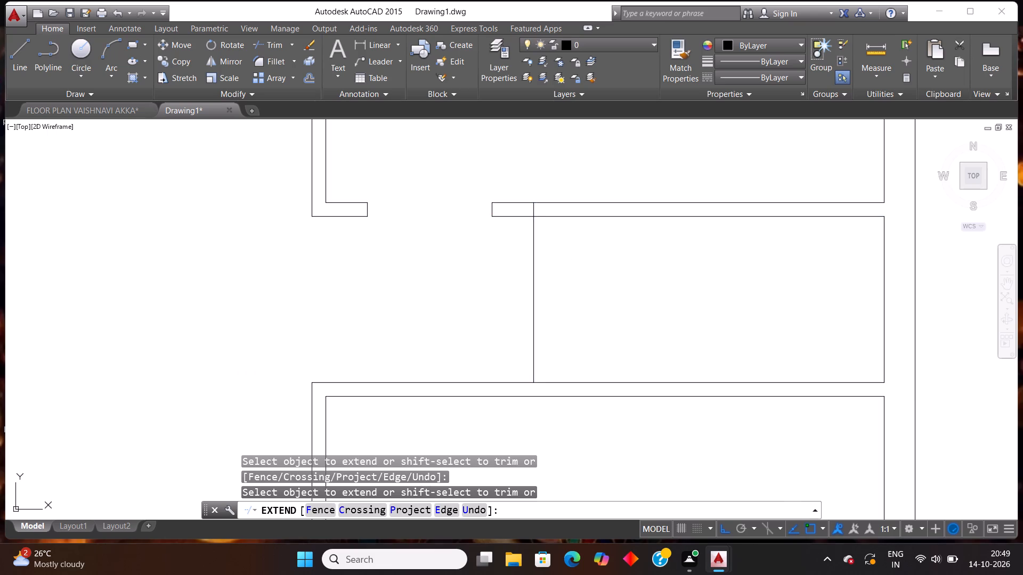
# Offset the extended vertical line 4" to the right to form a partition between the two right-hand horizontal partitions.
pyautogui.write('off')
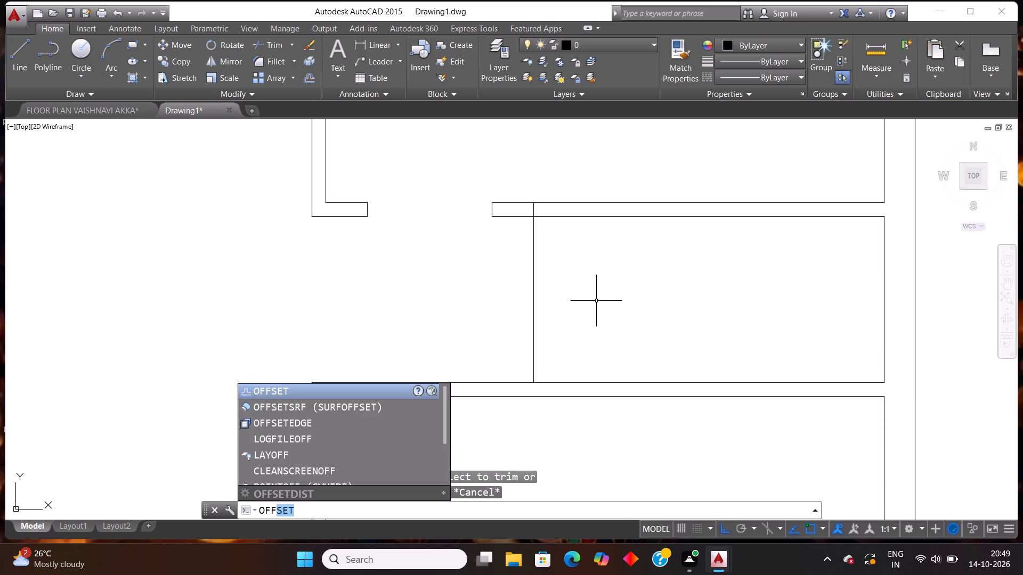
pyautogui.press('Return')
pyautogui.write('4"')
pyautogui.press('Return')
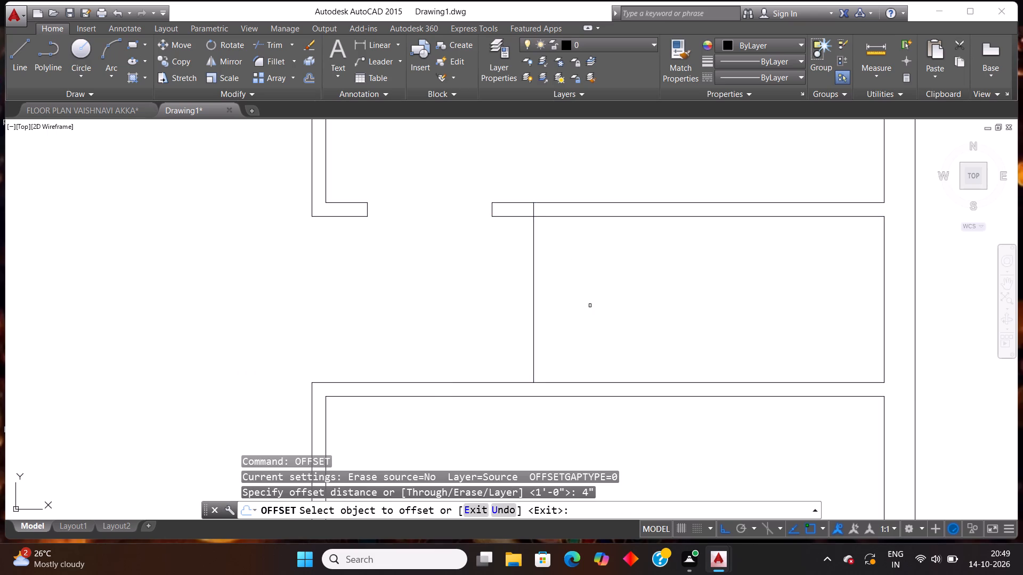
pyautogui.click(534, 289)
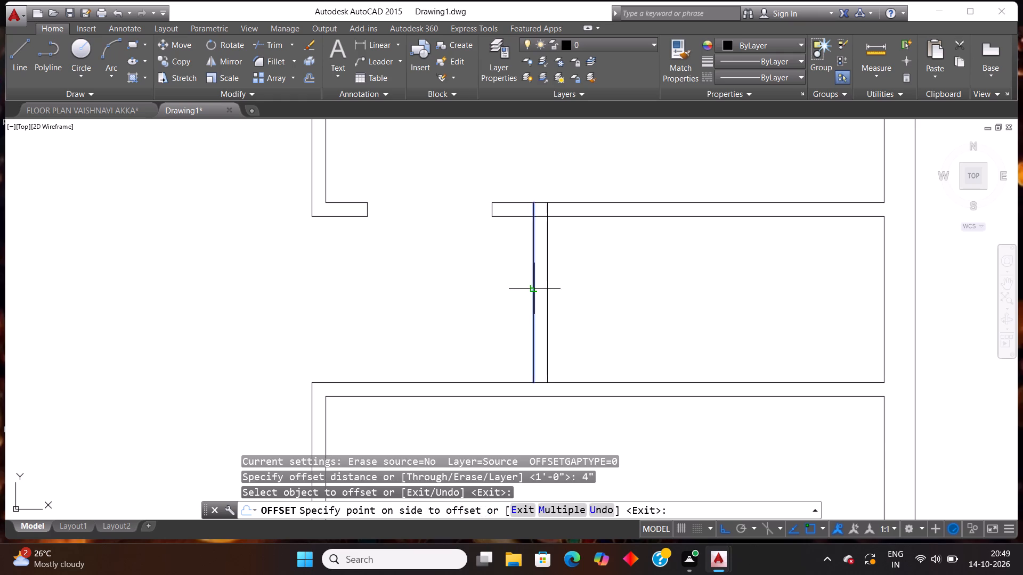
pyautogui.click(548, 287)
pyautogui.press('Escape')
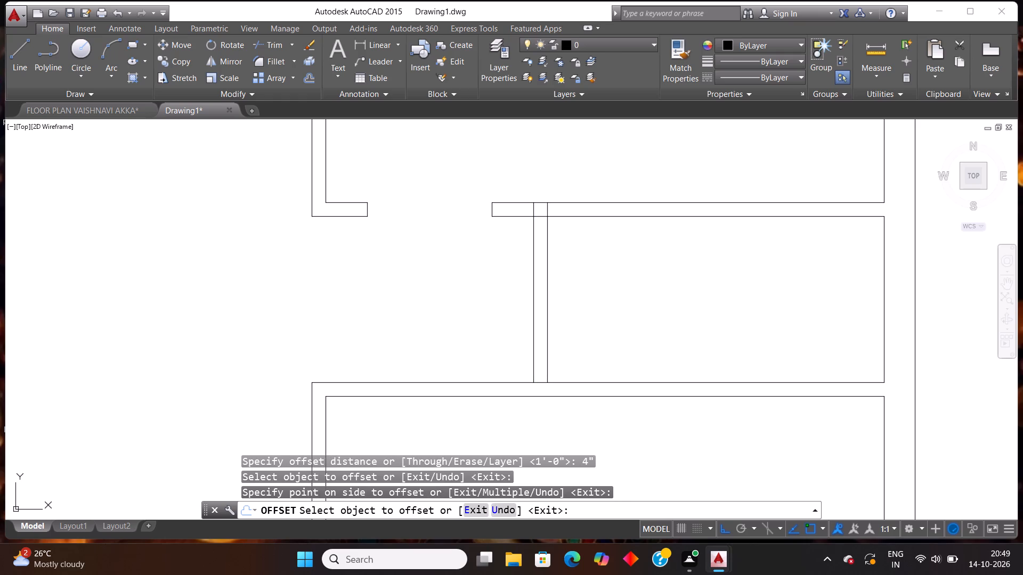
# Trim the line pieces inside the junction where the new 4" partition meets the upper right-hand horizontal partition.
pyautogui.write('tr')
pyautogui.press('Return')
pyautogui.press('Return')
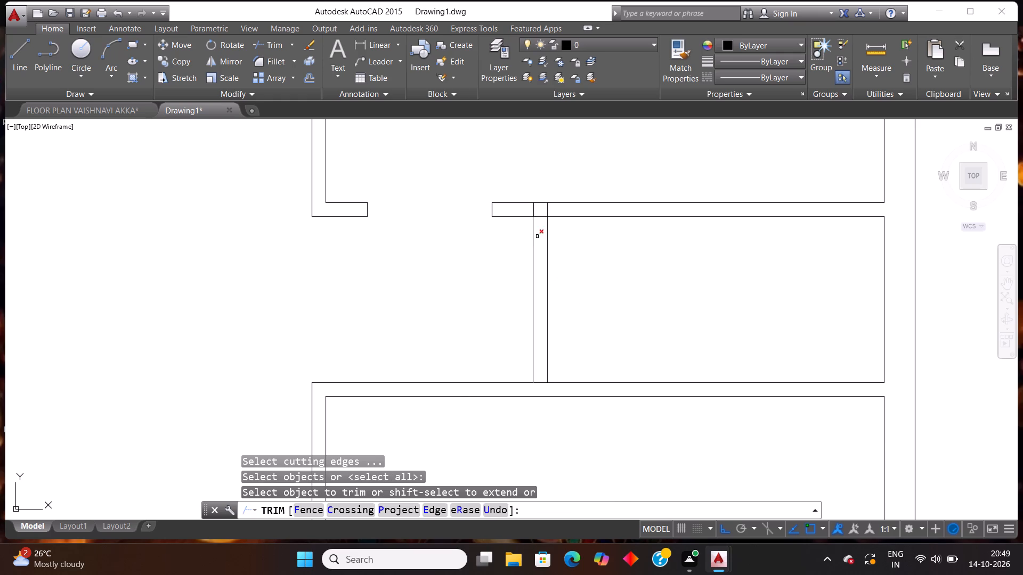
pyautogui.scroll(2, 551, 201)
pyautogui.click(488, 228)
pyautogui.click(570, 217)
pyautogui.click(524, 233)
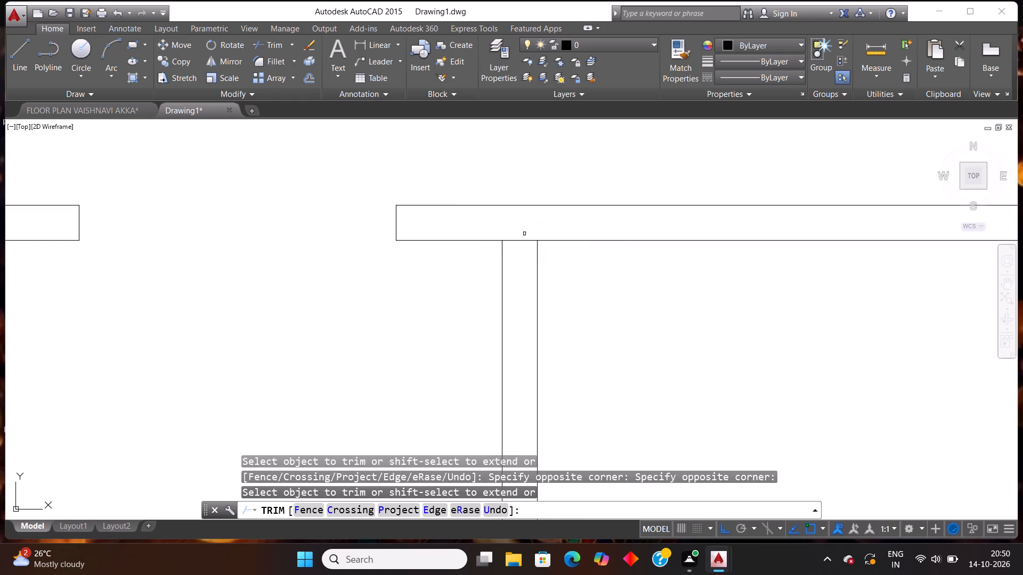
pyautogui.click(512, 267)
# Trim the lower horizontal partition's upper face between the new 4" partition's two faces.
pyautogui.scroll(-4, 563, 186)
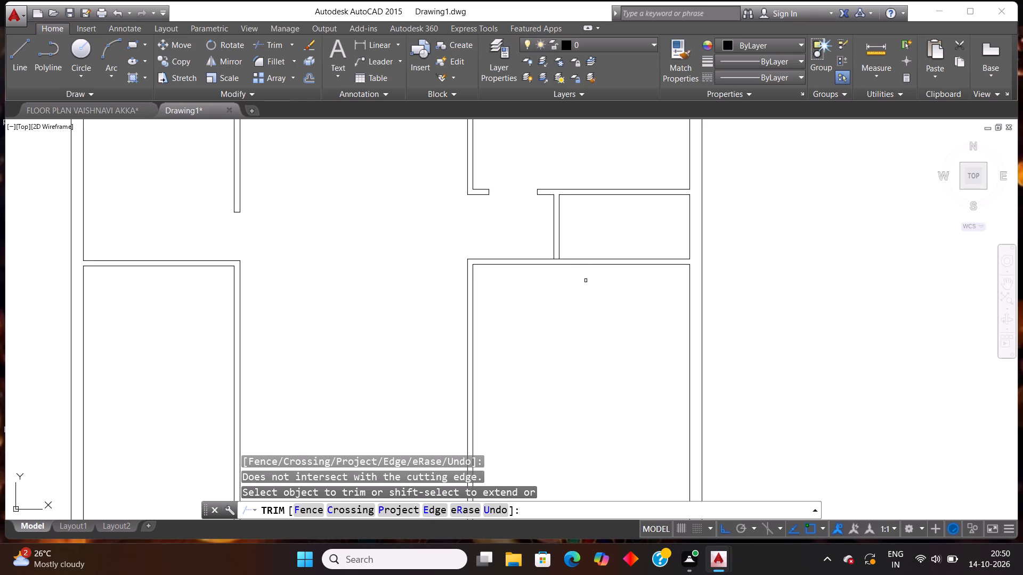
pyautogui.scroll(5, 560, 262)
pyautogui.moveTo(545, 250); pyautogui.dragTo(545, 251)
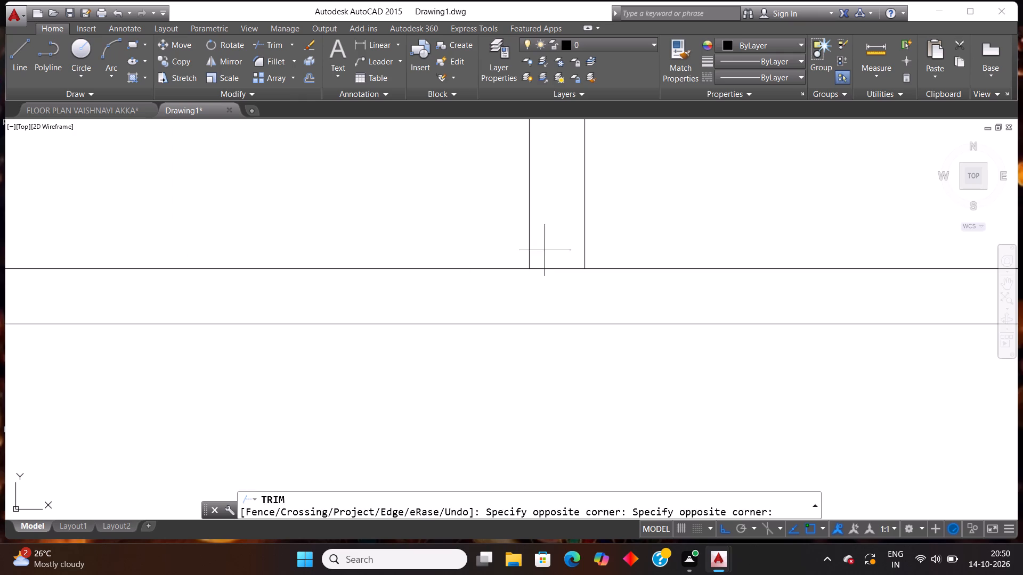
pyautogui.moveTo(545, 251); pyautogui.dragTo(549, 258)
pyautogui.click(579, 304)
pyautogui.scroll(-6, 575, 257)
pyautogui.scroll(1, 594, 257)
pyautogui.press('Escape')
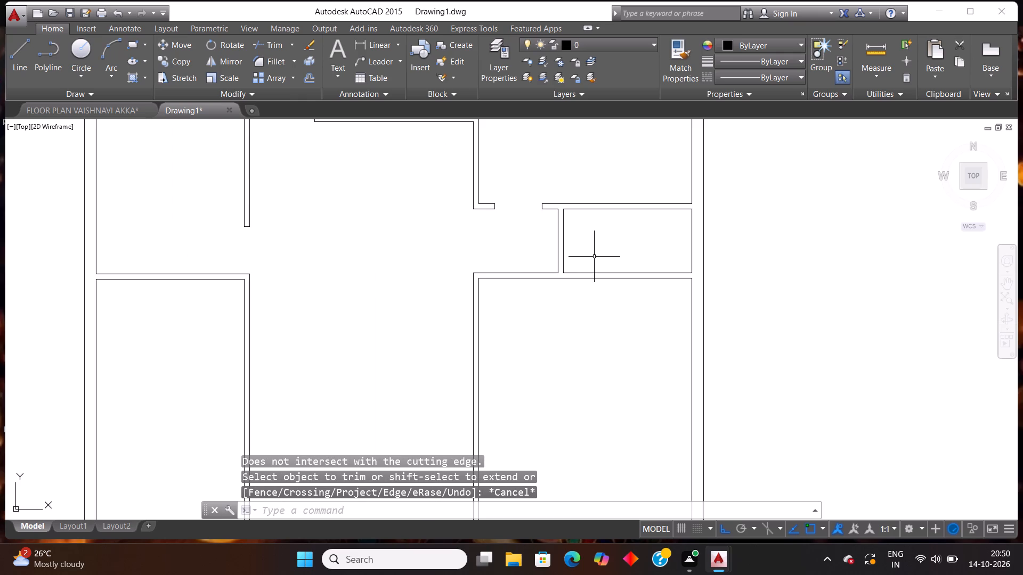
# Extend the new partition's left face through the lower right-hand horizontal partition to its lower face.
pyautogui.scroll(1, 589, 262)
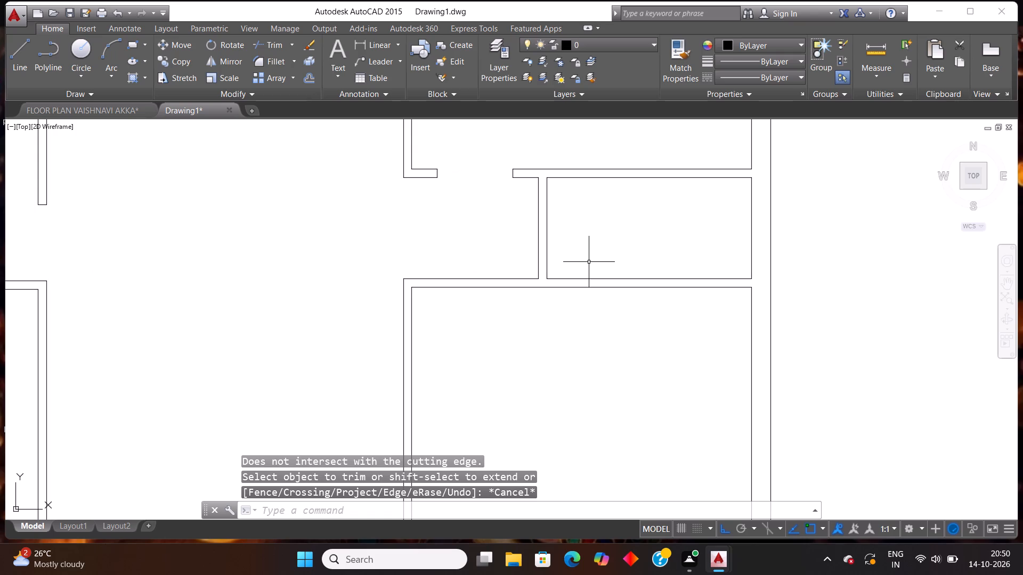
pyautogui.scroll(1, 584, 266)
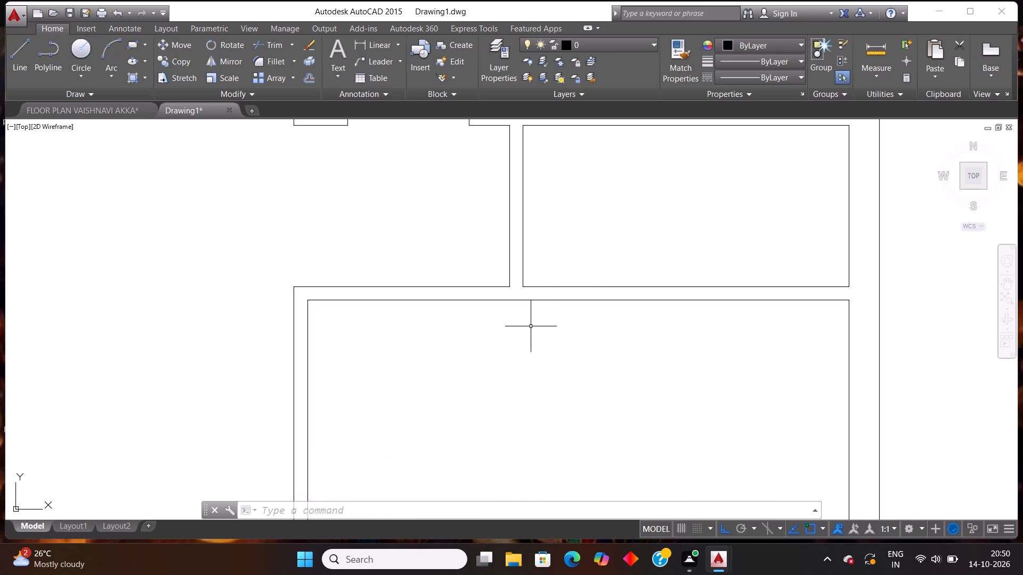
pyautogui.write('ex')
pyautogui.press('Return')
pyautogui.press('Return')
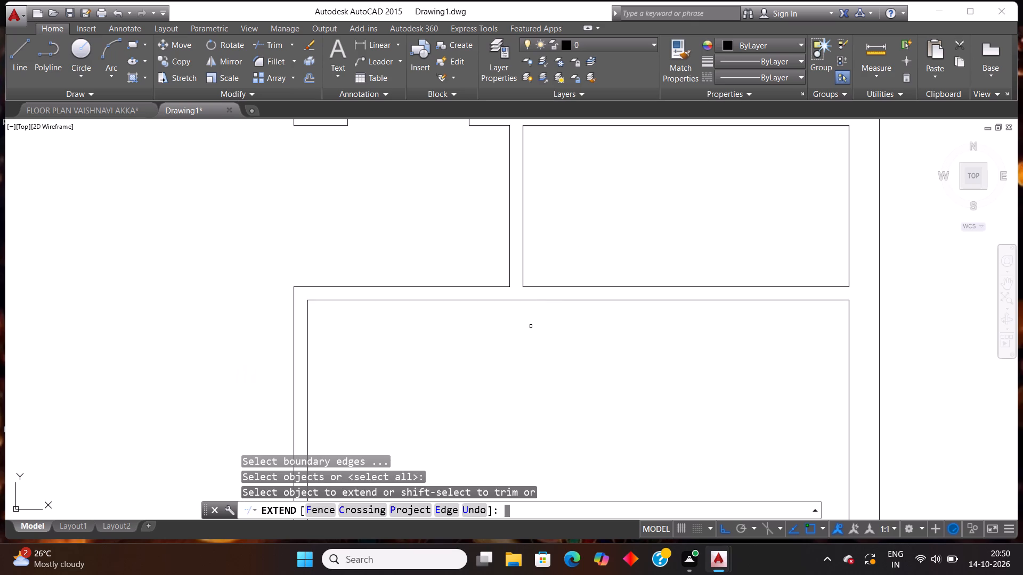
pyautogui.click(508, 274)
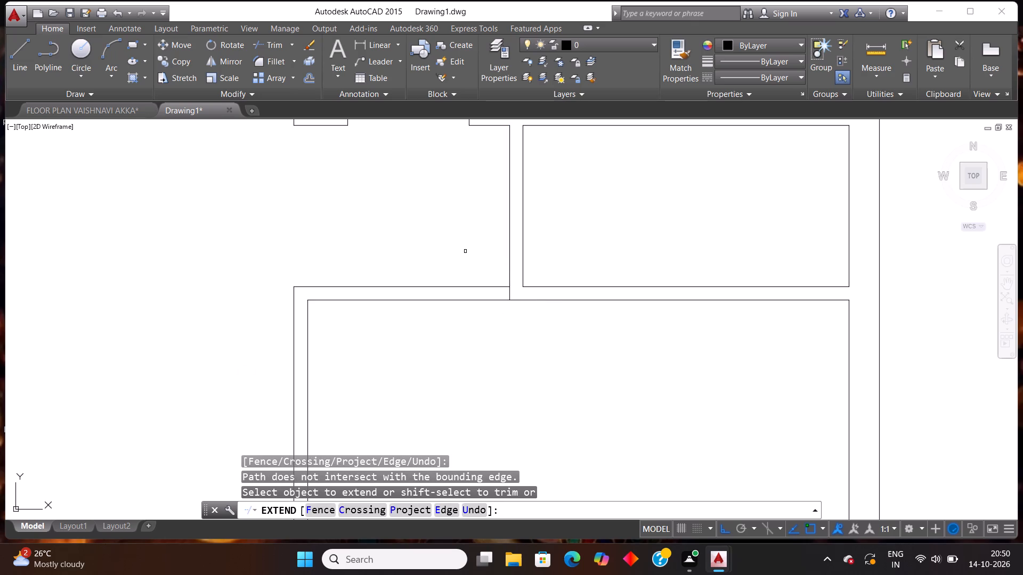
pyautogui.press('Escape')
# Offset the new partition's extended left face 1' to the left as the lower door opening's right jamb line.
pyautogui.write('off')
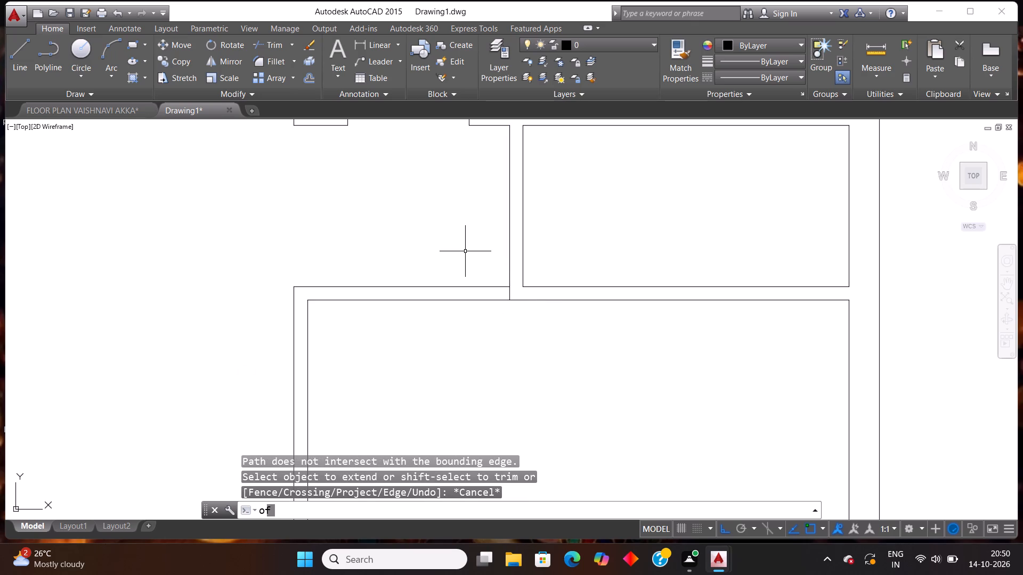
pyautogui.press('Return')
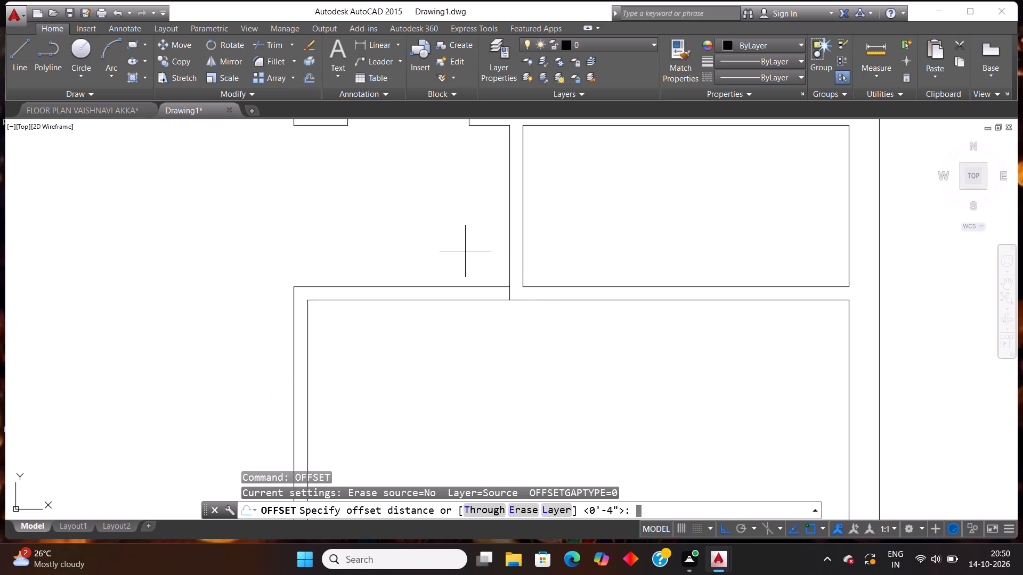
pyautogui.write("1'")
pyautogui.press('Return')
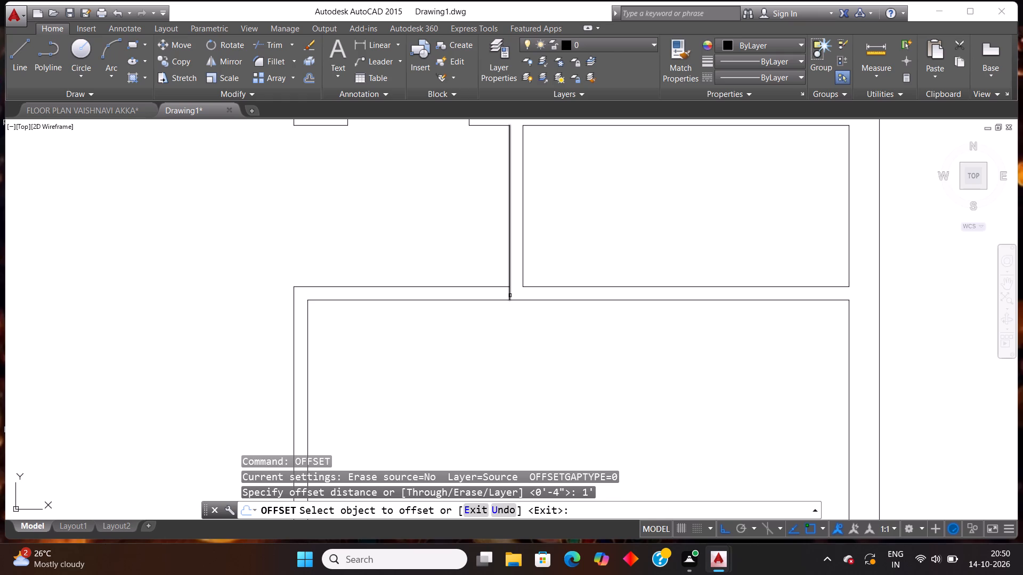
pyautogui.click(510, 295)
pyautogui.click(446, 362)
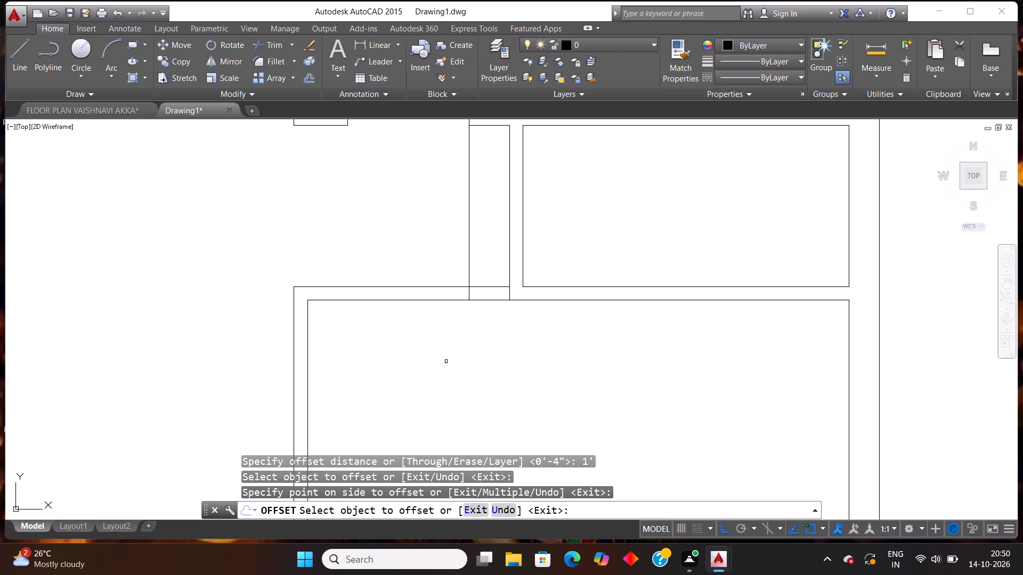
pyautogui.write('off')
pyautogui.press('Escape')
# Offset the right jamb line 3' to the left to set the lower door opening's left jamb line.
pyautogui.write('off')
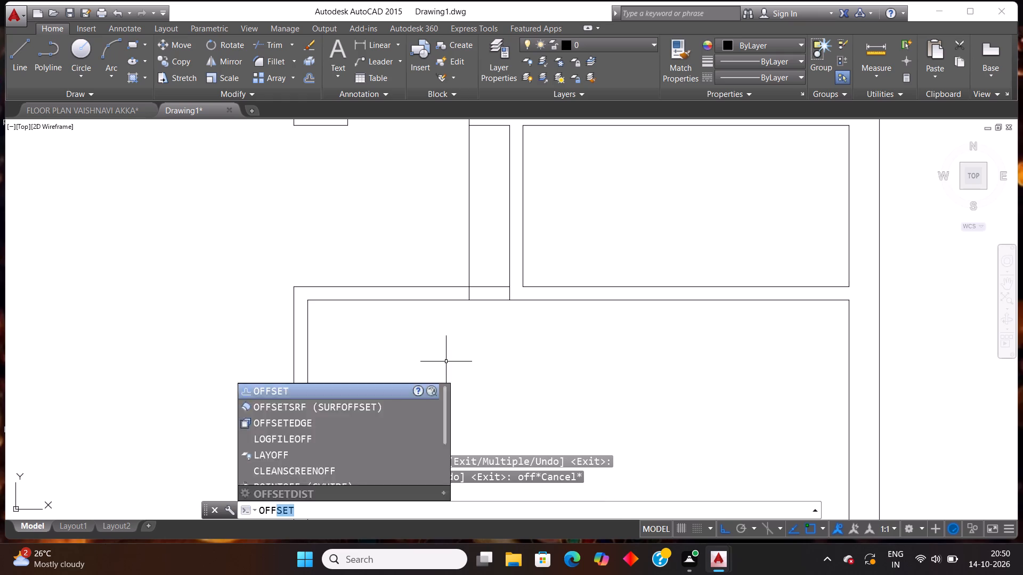
pyautogui.press('Return')
pyautogui.write("3'")
pyautogui.press('Return')
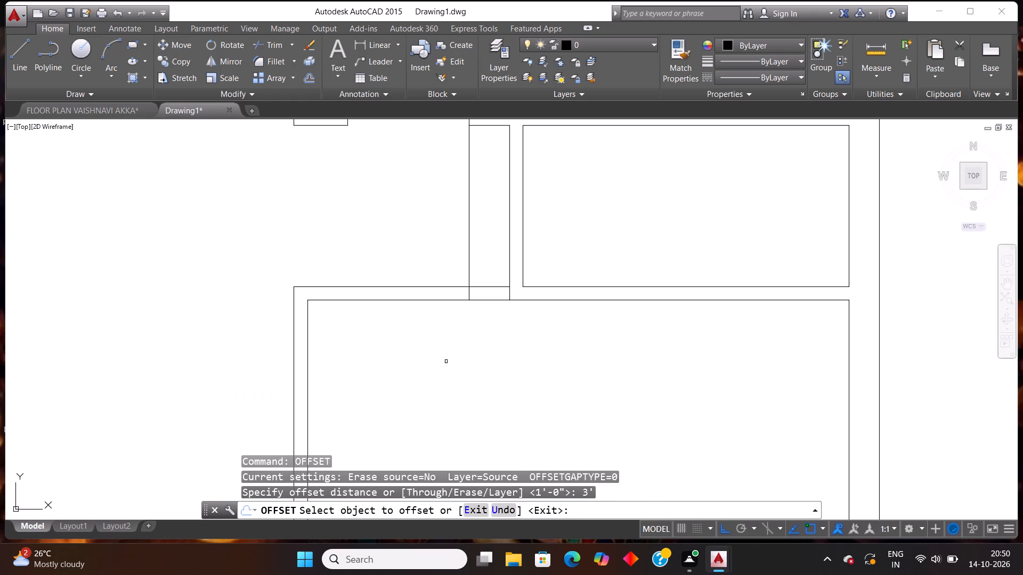
pyautogui.click(470, 227)
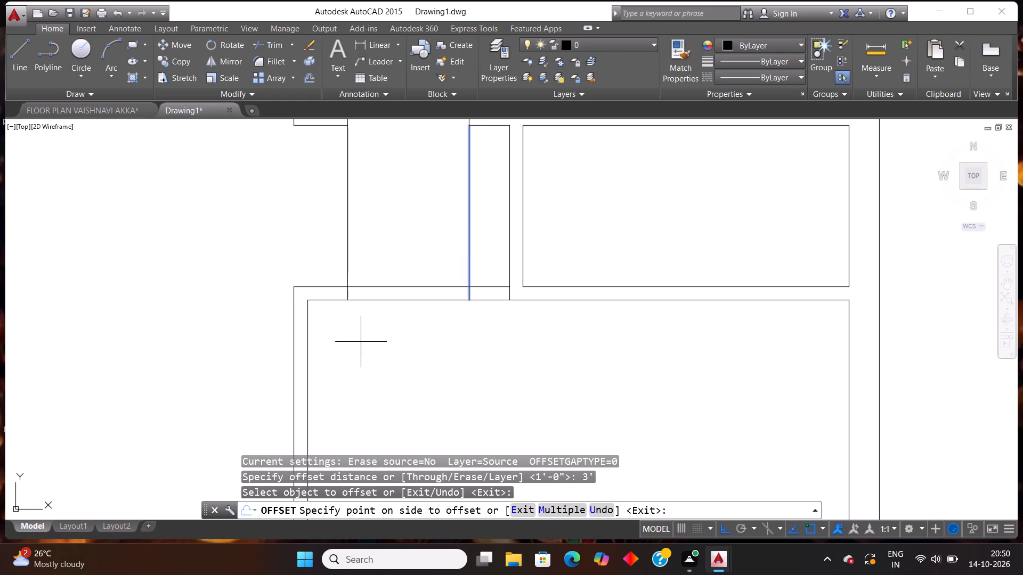
pyautogui.click(375, 347)
pyautogui.scroll(-3, 397, 335)
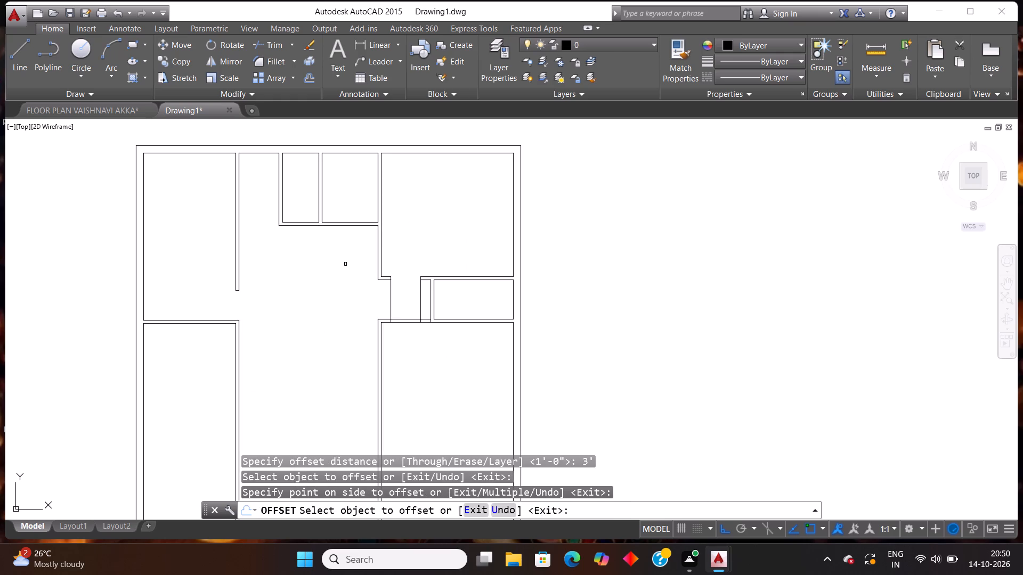
pyautogui.press('Escape')
# Trim the lower partition's faces between the jamb lines and the jamb lines' excess above the wall, leaving a 3' door opening.
pyautogui.write('tr')
pyautogui.press('Return')
pyautogui.press('Return')
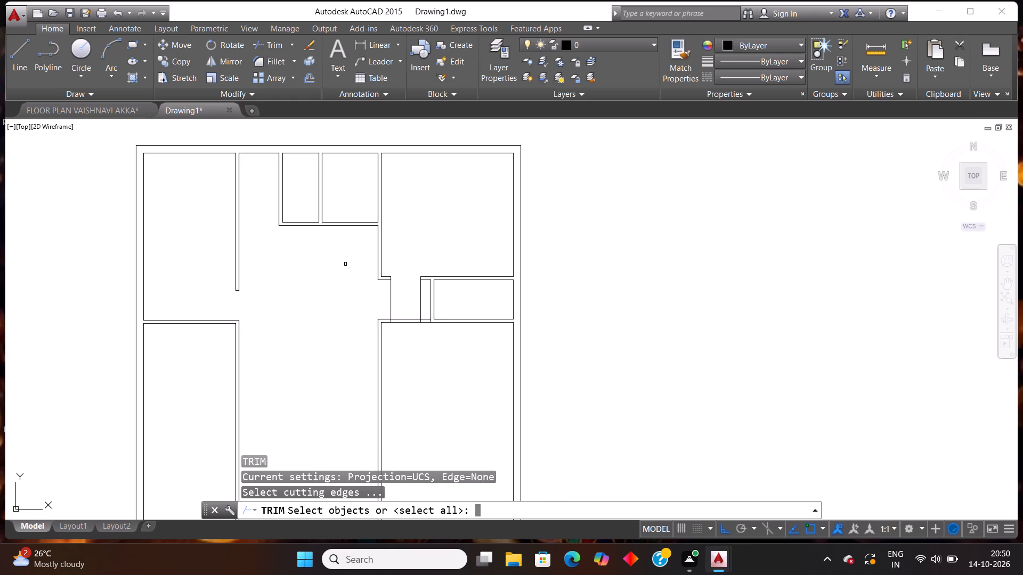
pyautogui.click(403, 311)
pyautogui.click(408, 355)
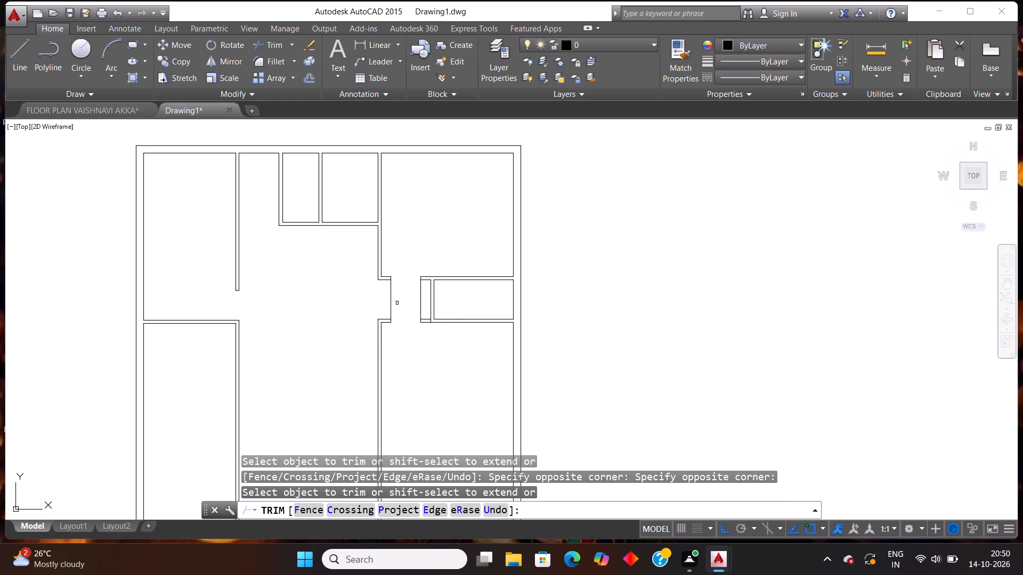
pyautogui.scroll(3, 397, 302)
pyautogui.click(485, 287)
pyautogui.click(328, 295)
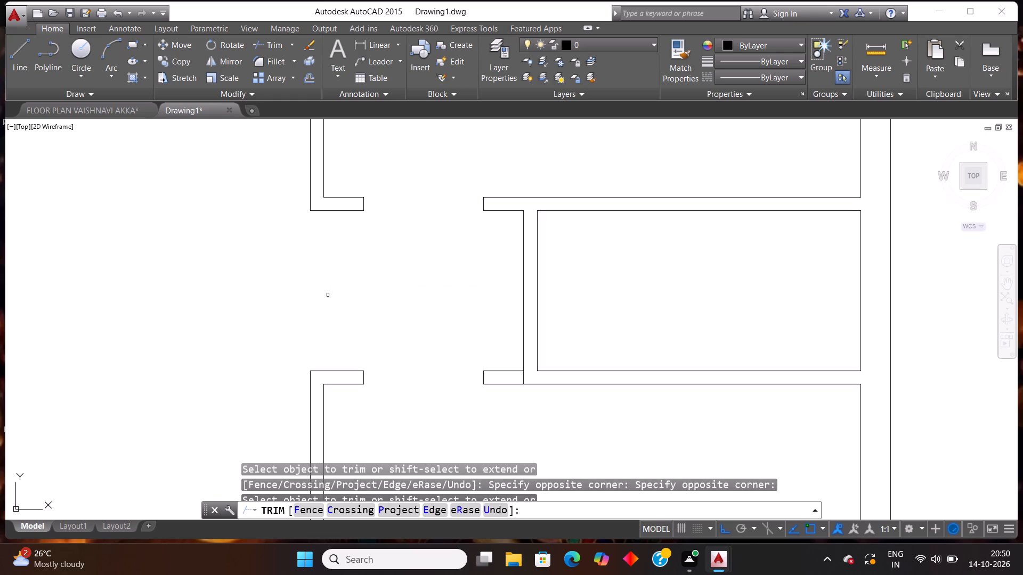
# Trim the leftover vertical line inside the lower horizontal partition below the new 4" partition's left face.
pyautogui.scroll(-2, 429, 305)
pyautogui.scroll(4, 470, 336)
pyautogui.click(454, 330)
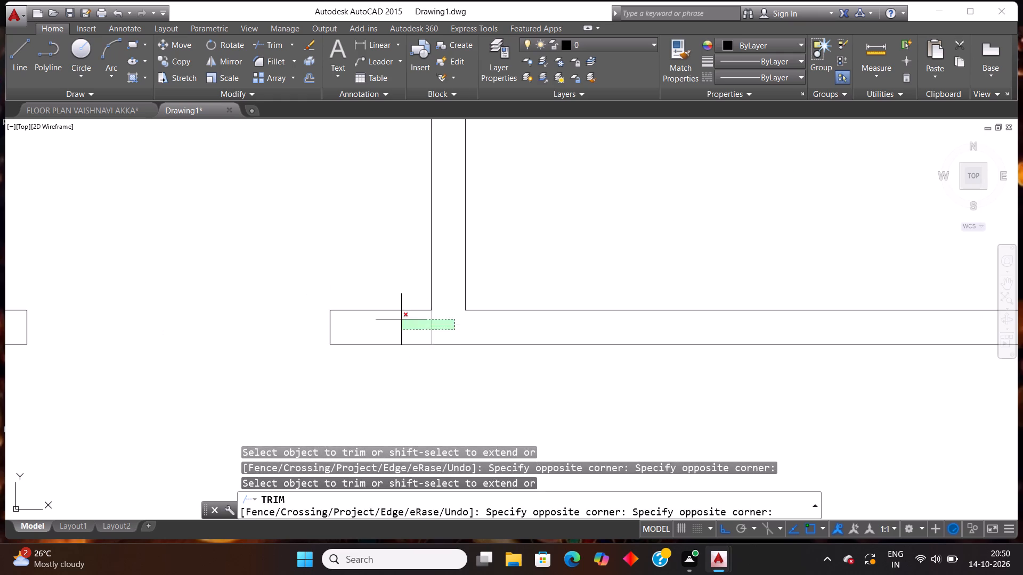
pyautogui.click(401, 319)
pyautogui.scroll(-5, 467, 355)
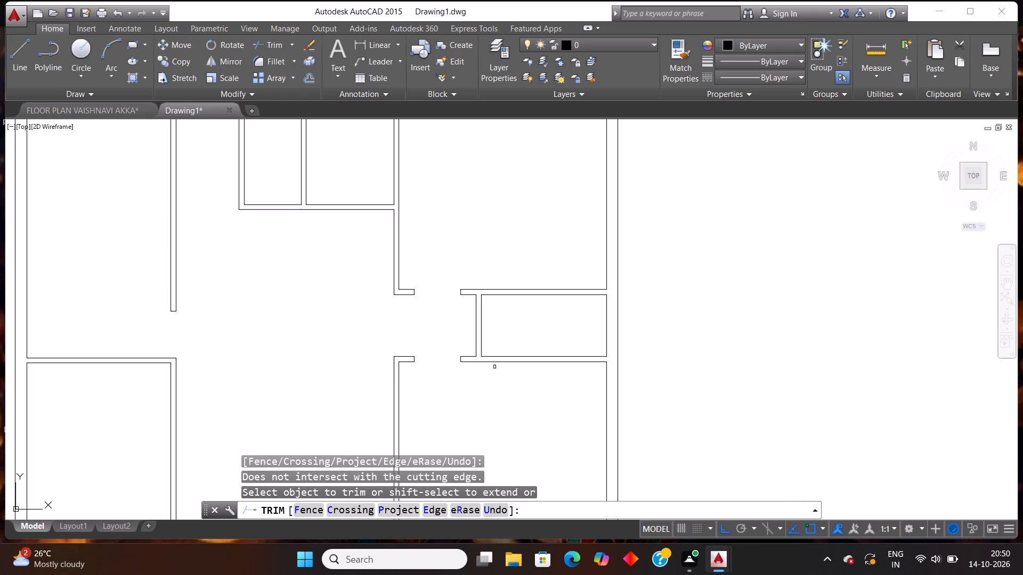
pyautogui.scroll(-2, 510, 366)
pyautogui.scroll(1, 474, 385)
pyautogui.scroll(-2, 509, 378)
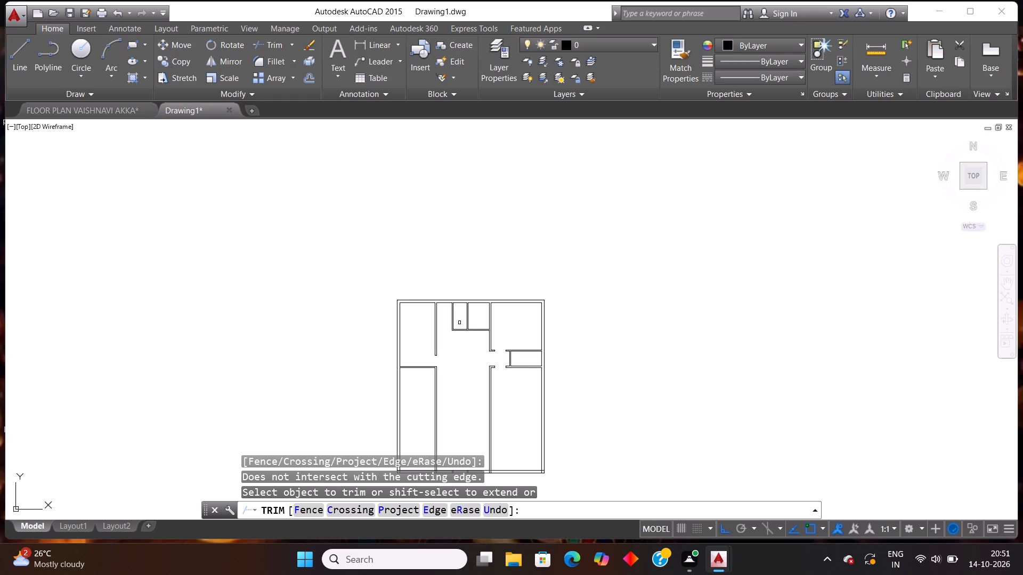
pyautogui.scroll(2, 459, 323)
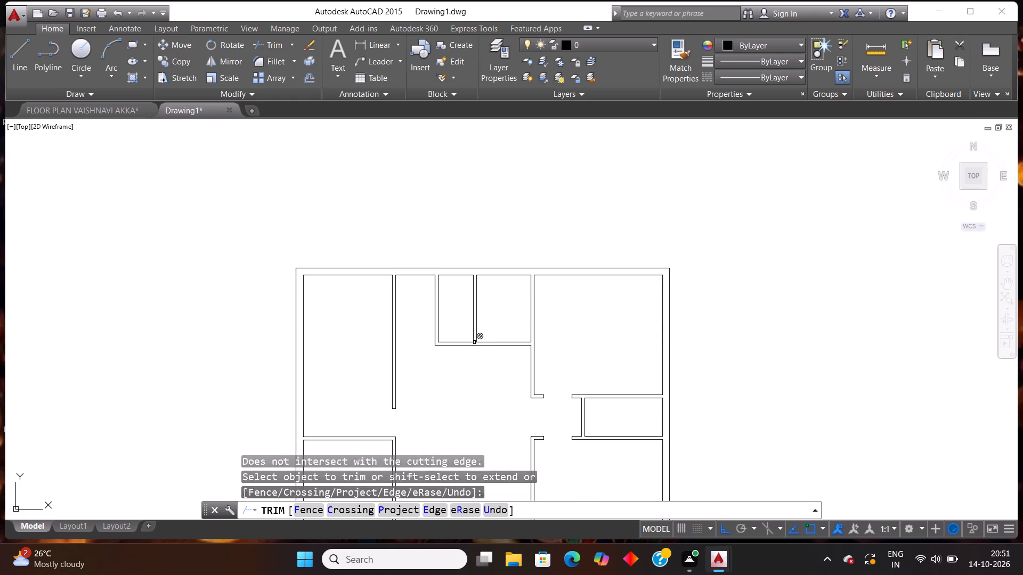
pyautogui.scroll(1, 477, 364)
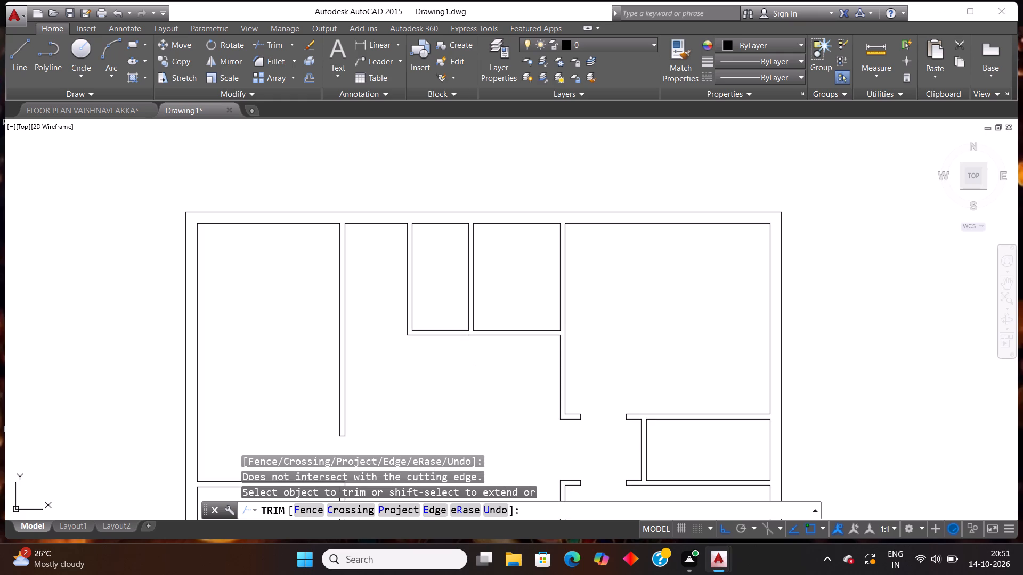
# Offset the inner bottom wall face of the small top-centre room's right compartment 2'6" upward.
pyautogui.press('Escape')
pyautogui.write('off')
pyautogui.press('Return')
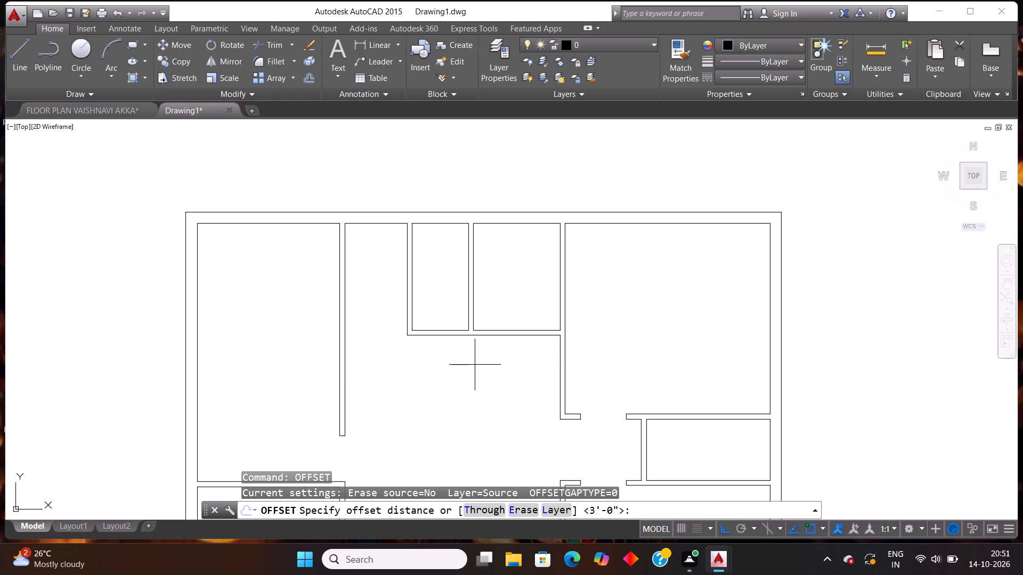
pyautogui.press('2')
pyautogui.press("'")
pyautogui.write('6"')
pyautogui.press('Return')
pyautogui.click(523, 330)
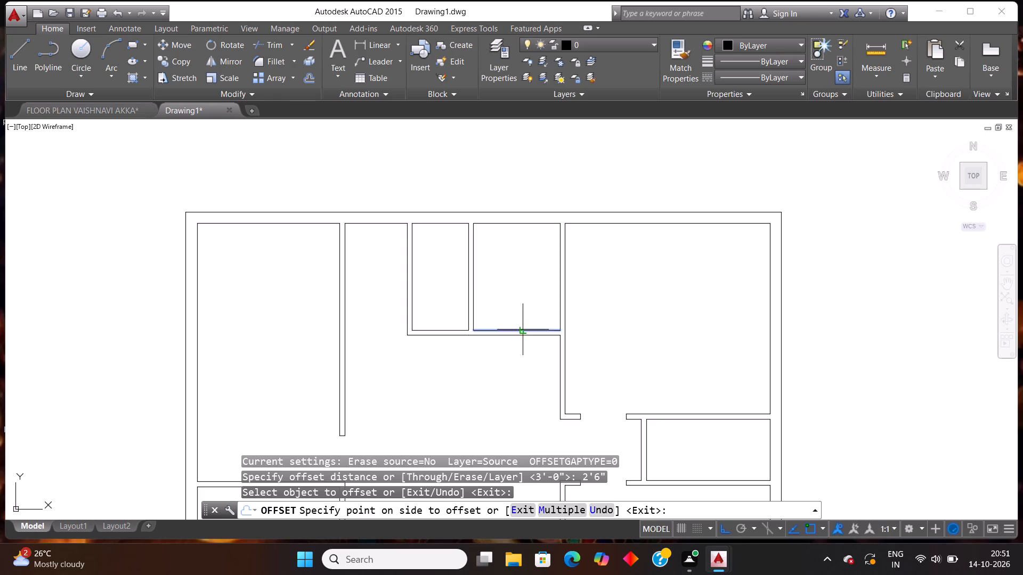
pyautogui.click(513, 270)
pyautogui.press('Escape')
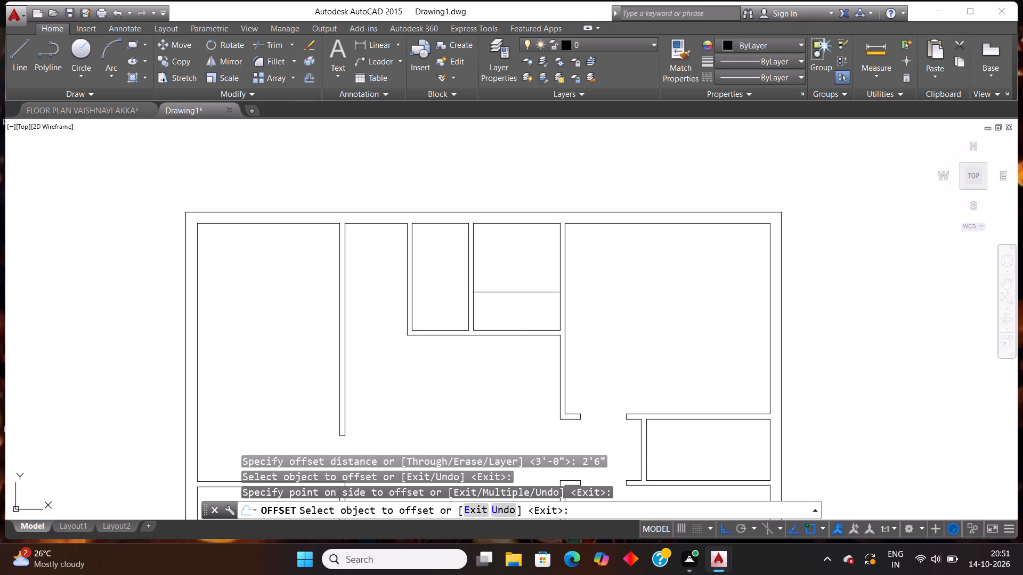
# Extend the new offset line and the compartment's bottom wall face left across the 4" dividing partition.
pyautogui.write('ex')
pyautogui.press('Return')
pyautogui.press('Return')
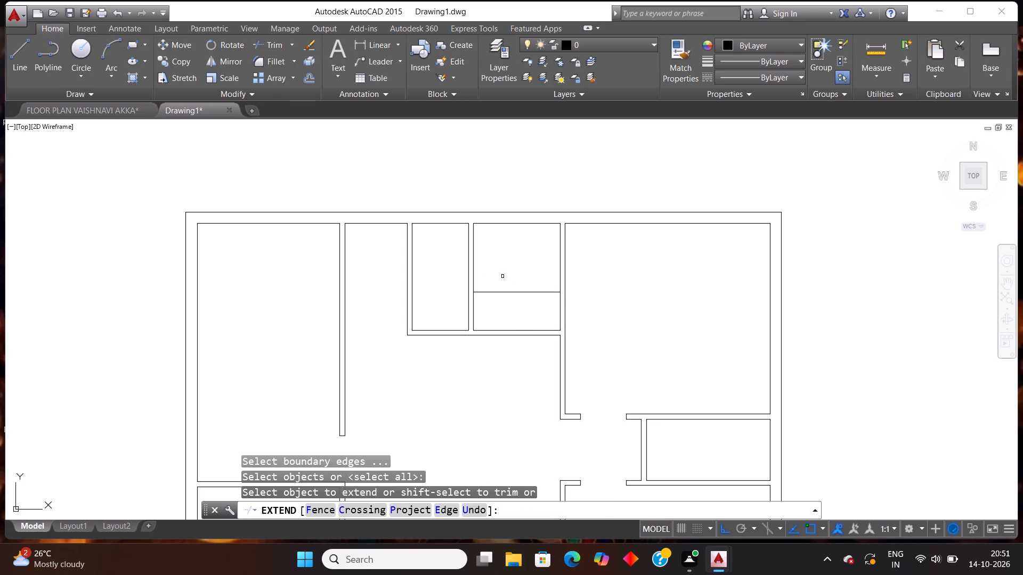
pyautogui.click(482, 291)
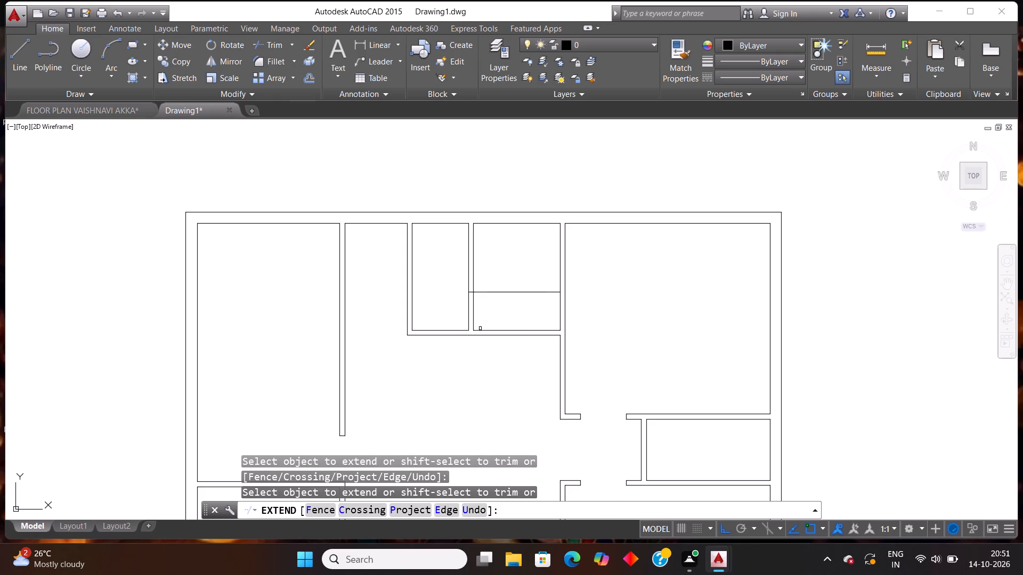
pyautogui.click(480, 330)
pyautogui.press('Escape')
# Trim the dividing partition's faces below the offset line and the line's remainder to its right, leaving a closed partition end.
pyautogui.write('tr')
pyautogui.press('Return')
pyautogui.press('Return')
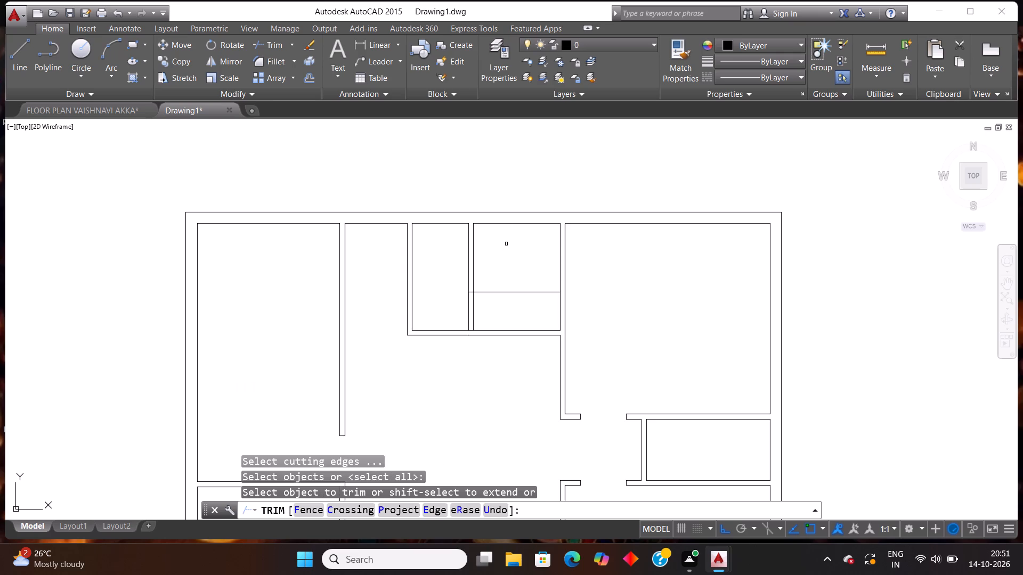
pyautogui.scroll(1, 476, 318)
pyautogui.click(493, 301)
pyautogui.click(452, 302)
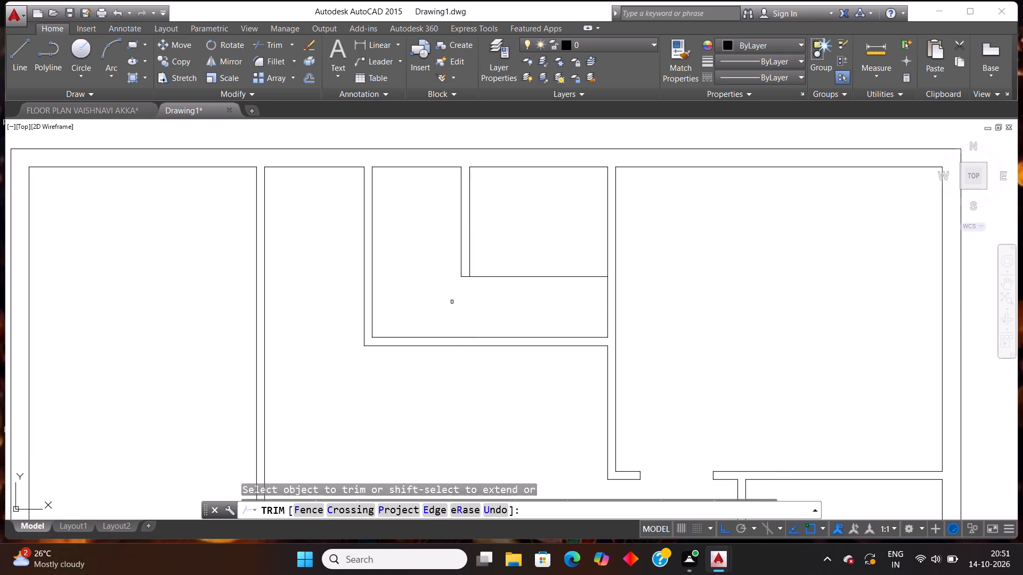
pyautogui.click(502, 293)
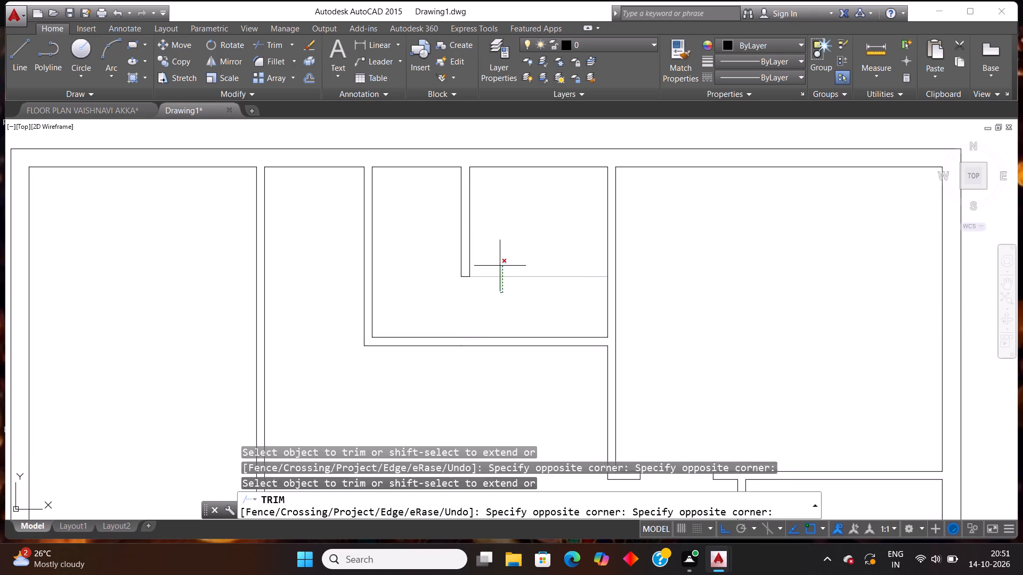
pyautogui.click(500, 265)
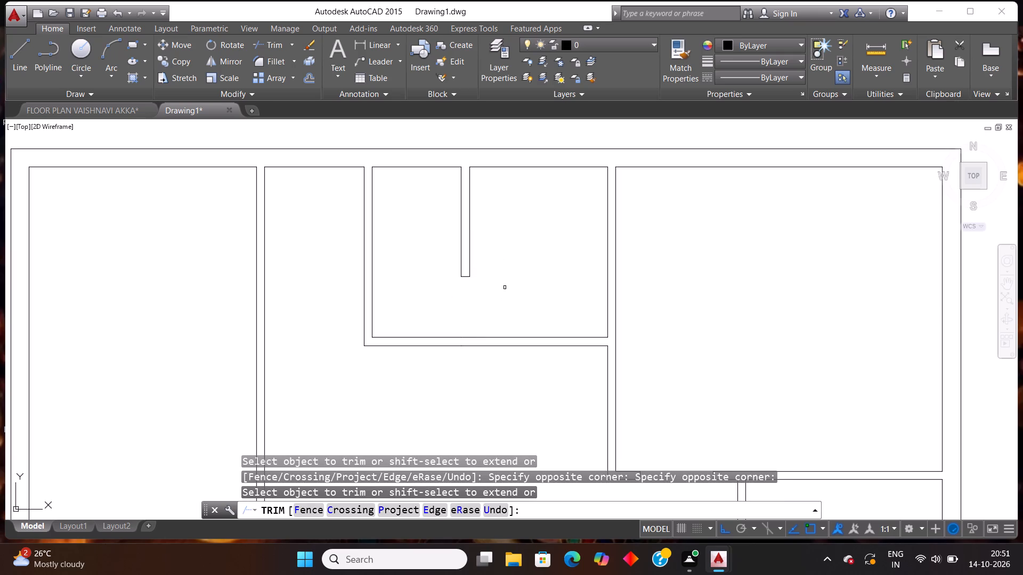
pyautogui.scroll(-1, 505, 287)
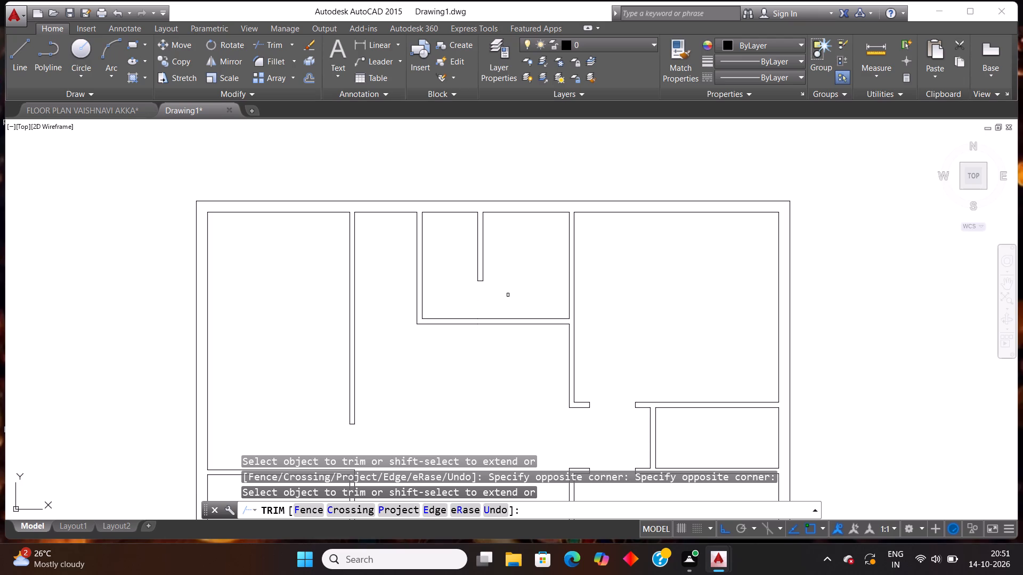
pyautogui.scroll(-1, 517, 292)
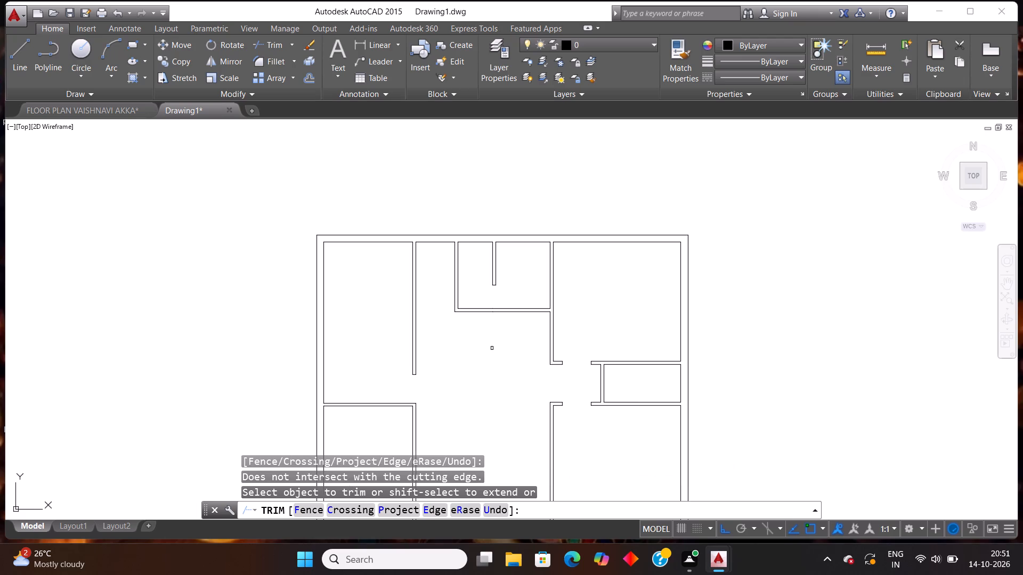
pyautogui.press('Escape')
# Draw a horizontal line from the shortened partition's lower left corner leftward past the small room's left wall.
pyautogui.press('l')
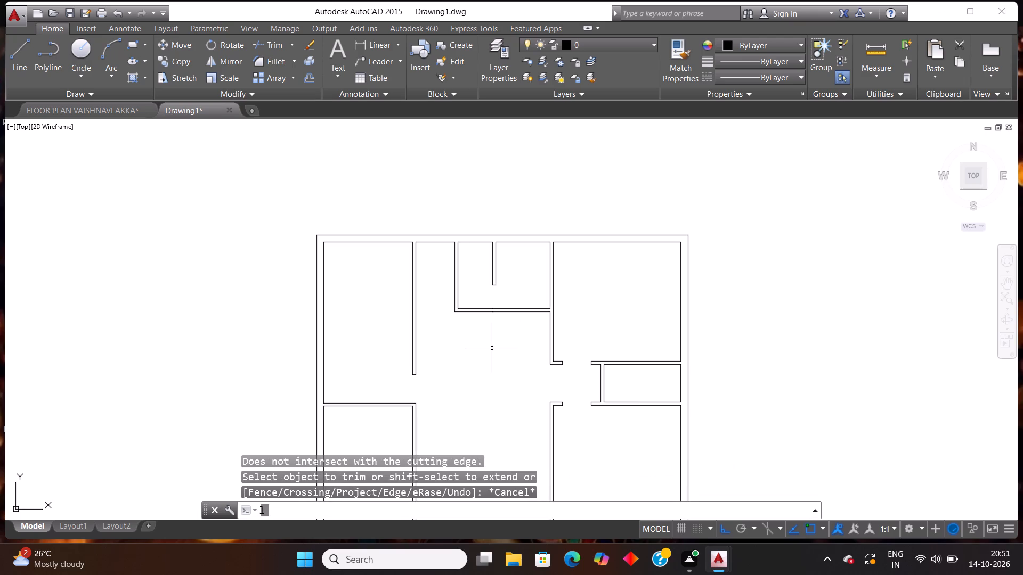
pyautogui.press('Return')
pyautogui.scroll(2, 499, 258)
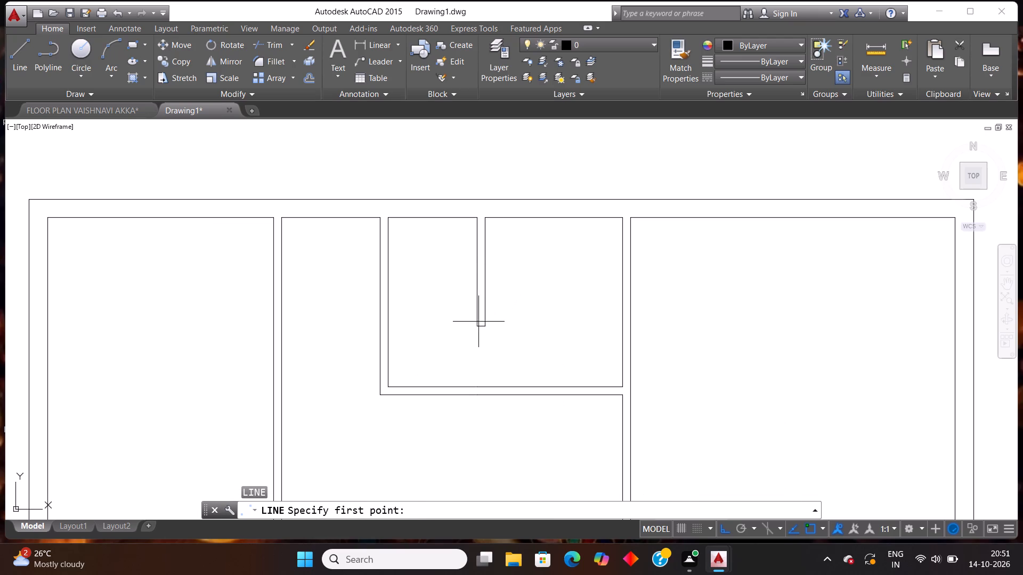
pyautogui.click(477, 325)
pyautogui.click(344, 331)
pyautogui.press('Escape')
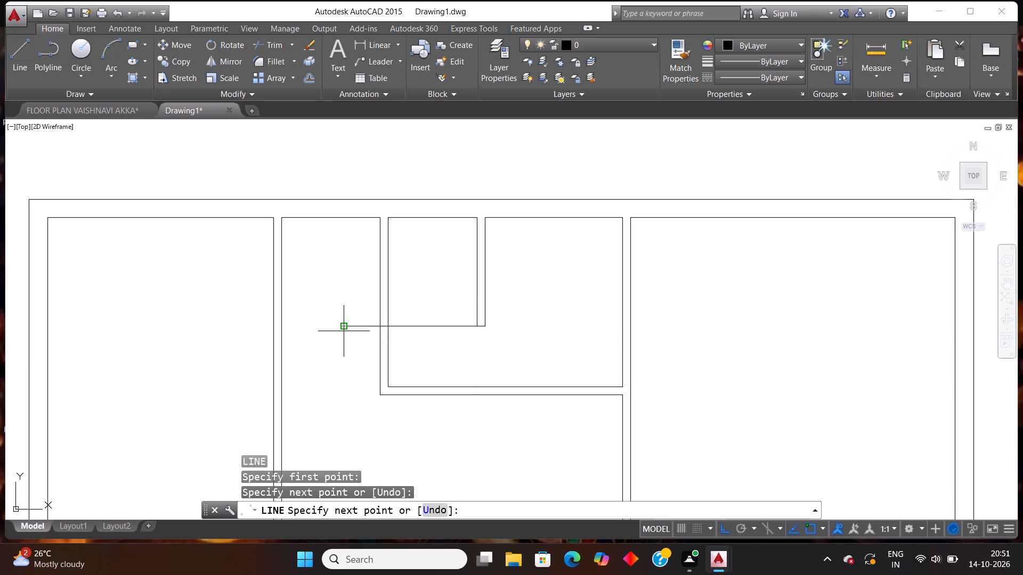
# Trim the new horizontal line's excess back to the inner face of the small room's left wall.
pyautogui.write('tr')
pyautogui.press('Return')
pyautogui.press('Return')
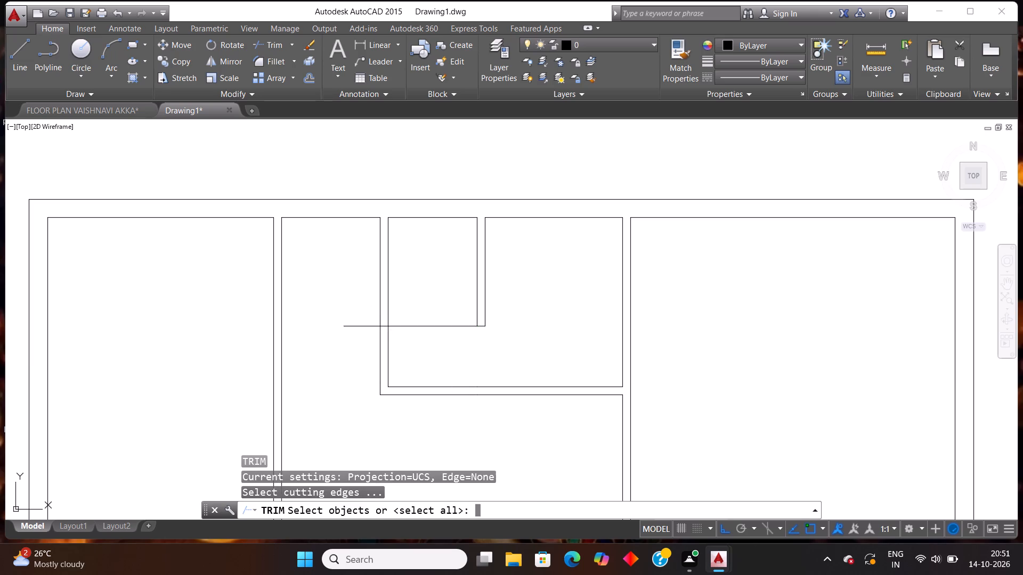
pyautogui.click(359, 334)
pyautogui.click(352, 306)
pyautogui.scroll(3, 380, 327)
pyautogui.click(390, 334)
pyautogui.click(386, 311)
pyautogui.scroll(-3, 416, 304)
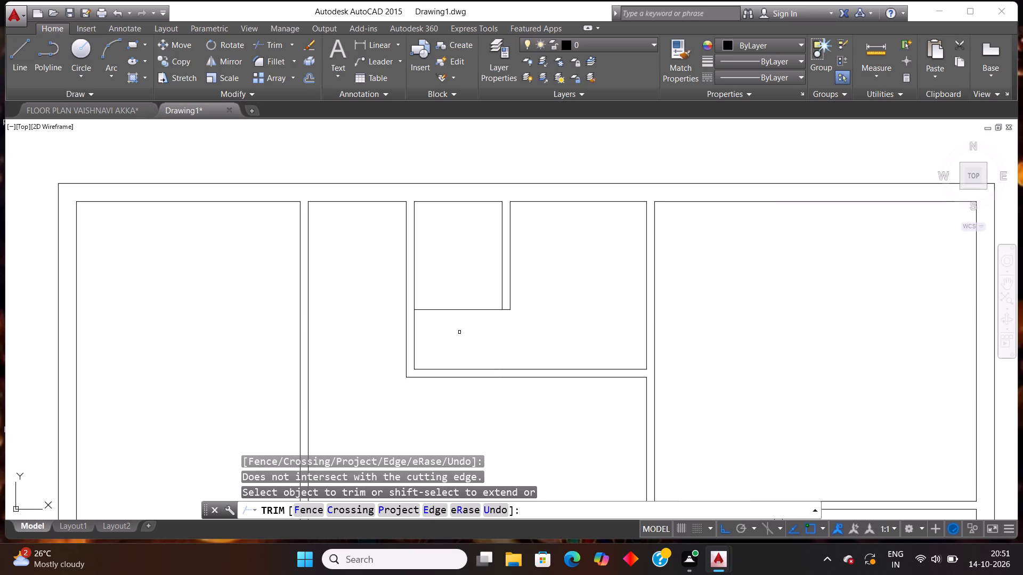
pyautogui.press('Escape')
# Offset the new horizontal line 4" upward to form the left compartment's bottom partition.
pyautogui.write('off')
pyautogui.press('Return')
pyautogui.write('4"')
pyautogui.press('Return')
pyautogui.click(469, 311)
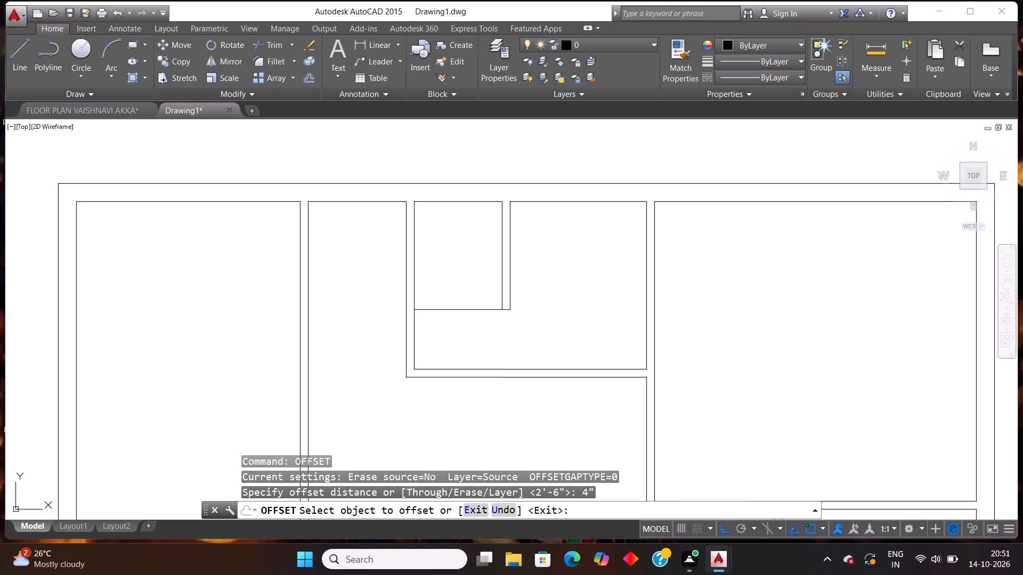
pyautogui.click(468, 286)
pyautogui.press('Escape')
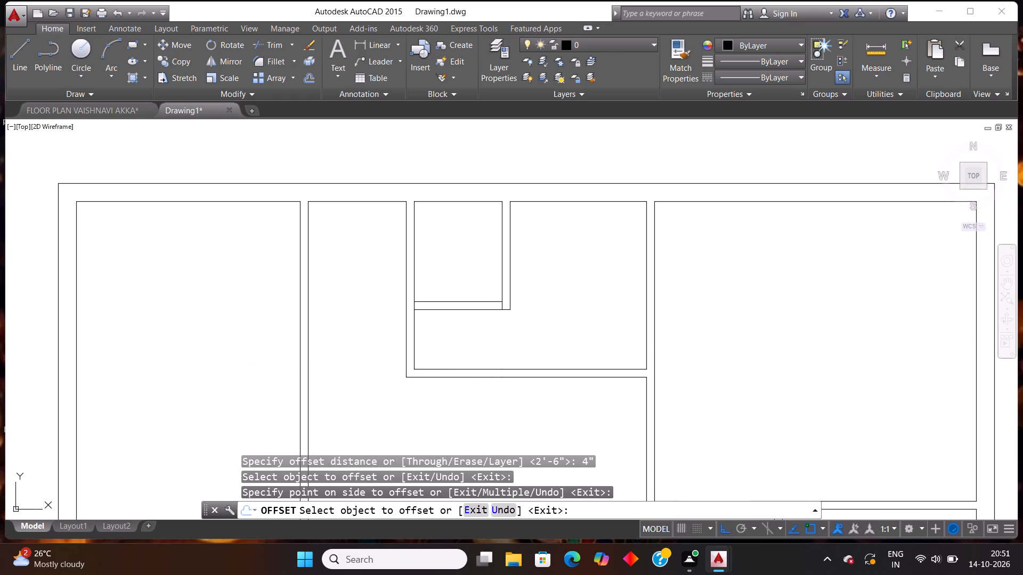
# Trim the vertical wall faces between the new 4" partition's two lines at both ends, opening its junctions.
pyautogui.write('tr')
pyautogui.press('Return')
pyautogui.press('Return')
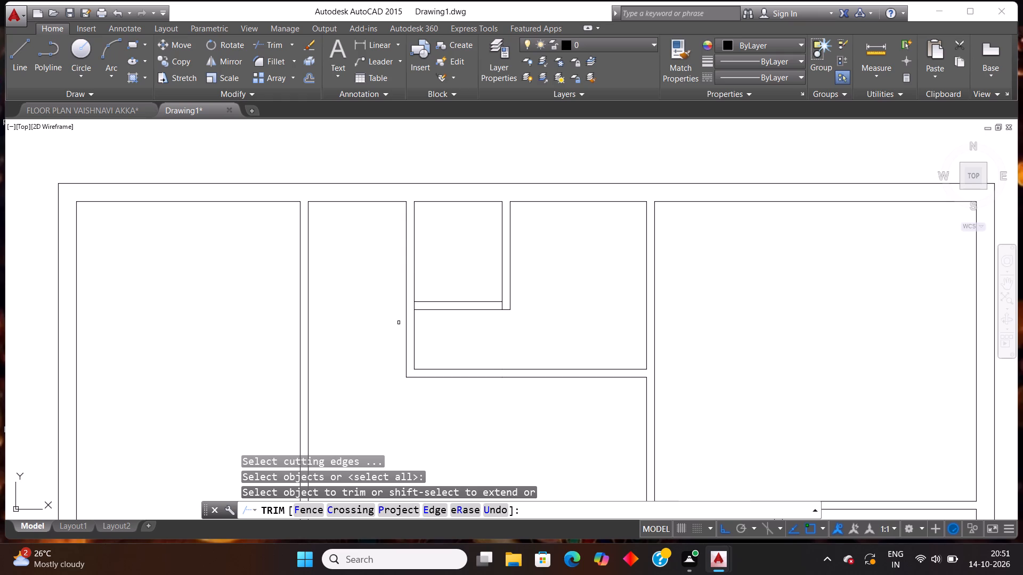
pyautogui.scroll(2, 423, 299)
pyautogui.click(404, 318)
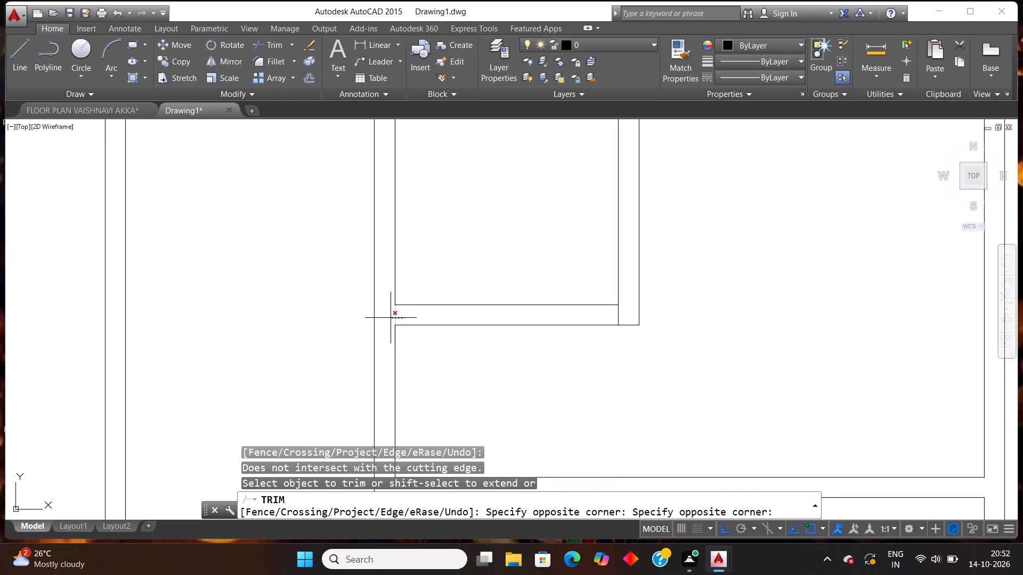
pyautogui.click(391, 318)
pyautogui.click(627, 314)
pyautogui.click(594, 315)
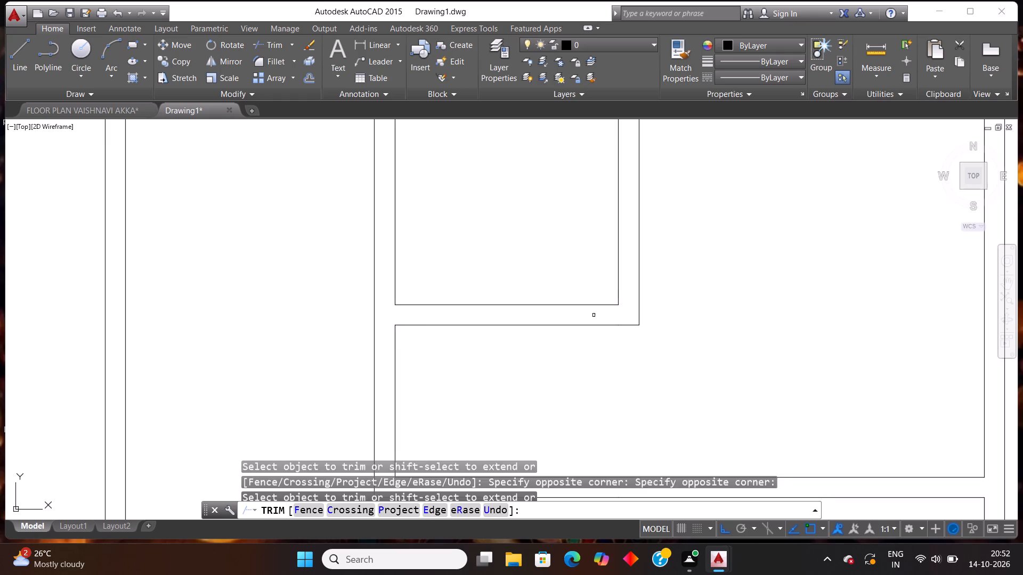
pyautogui.scroll(-2, 643, 321)
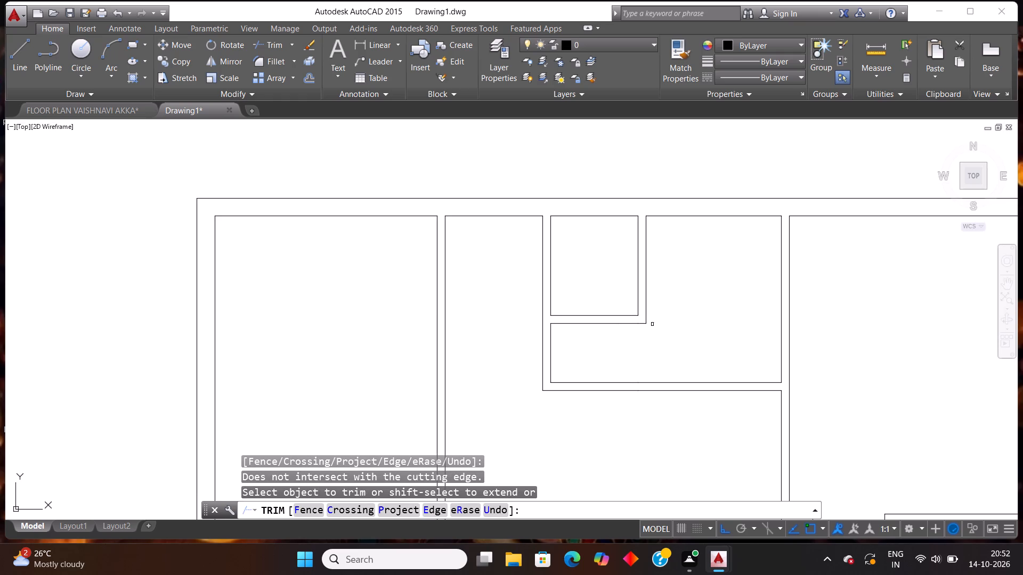
pyautogui.scroll(-2, 670, 316)
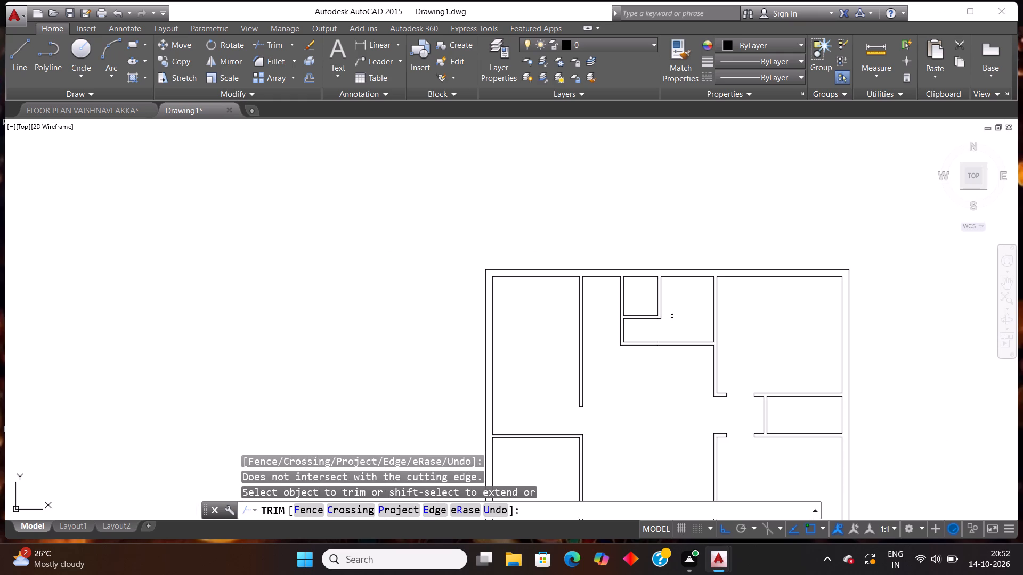
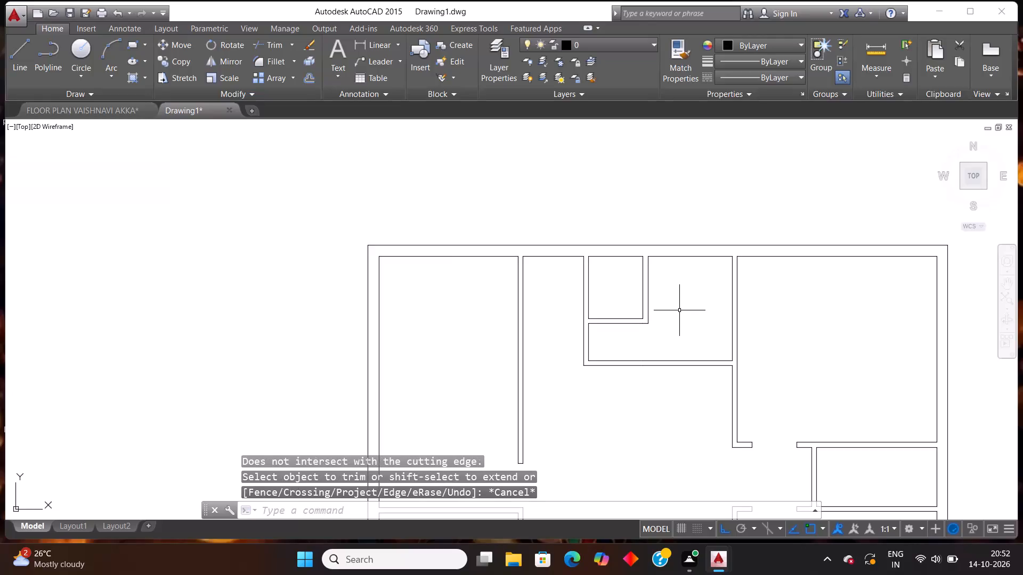
# Offset the inner face of the top-left compartment's right wall 2'6" leftward to mark the door opening.
pyautogui.write('off')
pyautogui.press('Return')
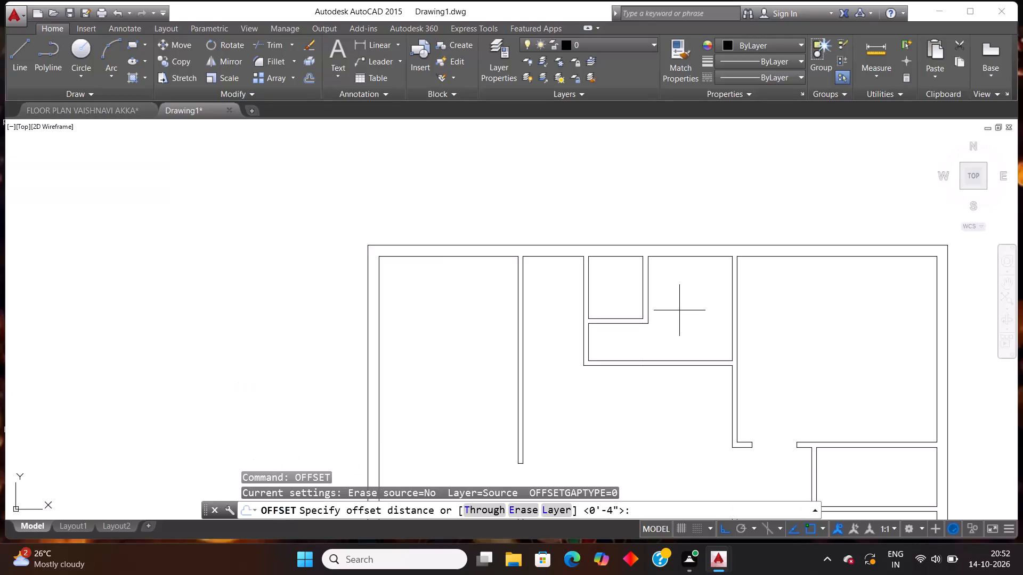
pyautogui.write('2\'6"')
pyautogui.press('Return')
pyautogui.click(644, 302)
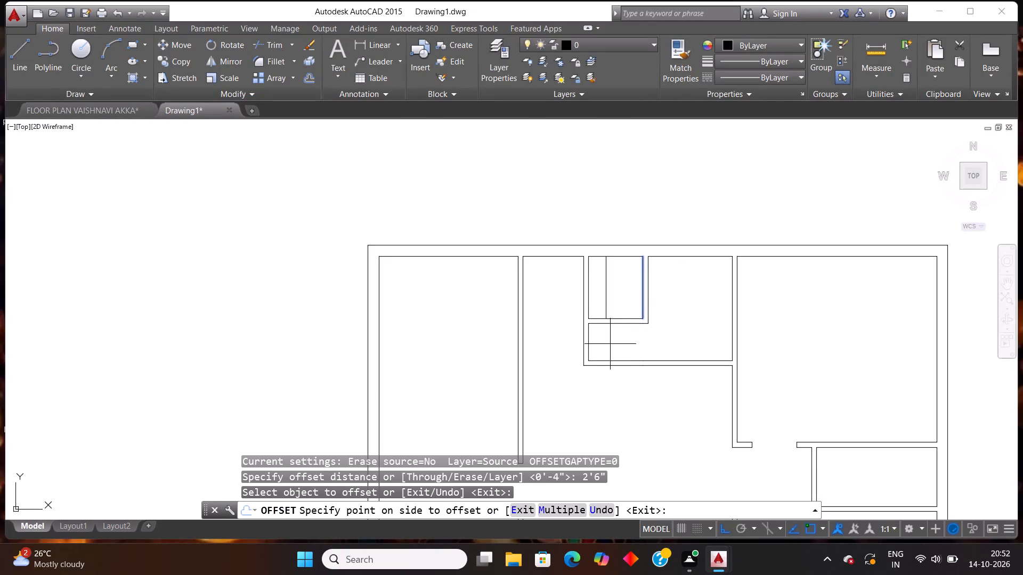
pyautogui.click(622, 334)
pyautogui.press('Escape')
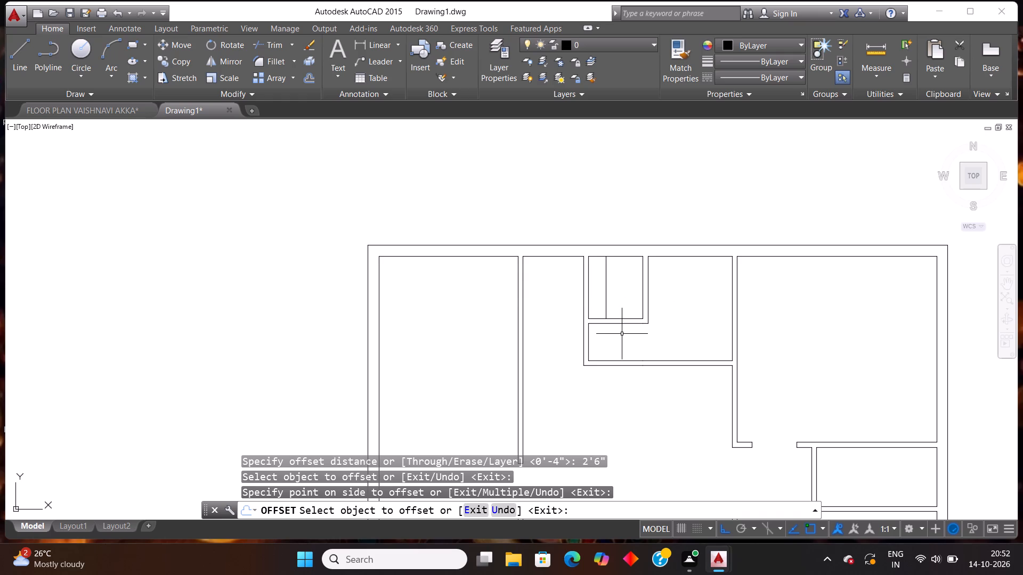
pyautogui.press('Escape')
# Extend the offset line and the compartment's right wall inner face down to the bottom partition's lower line.
pyautogui.write('ex')
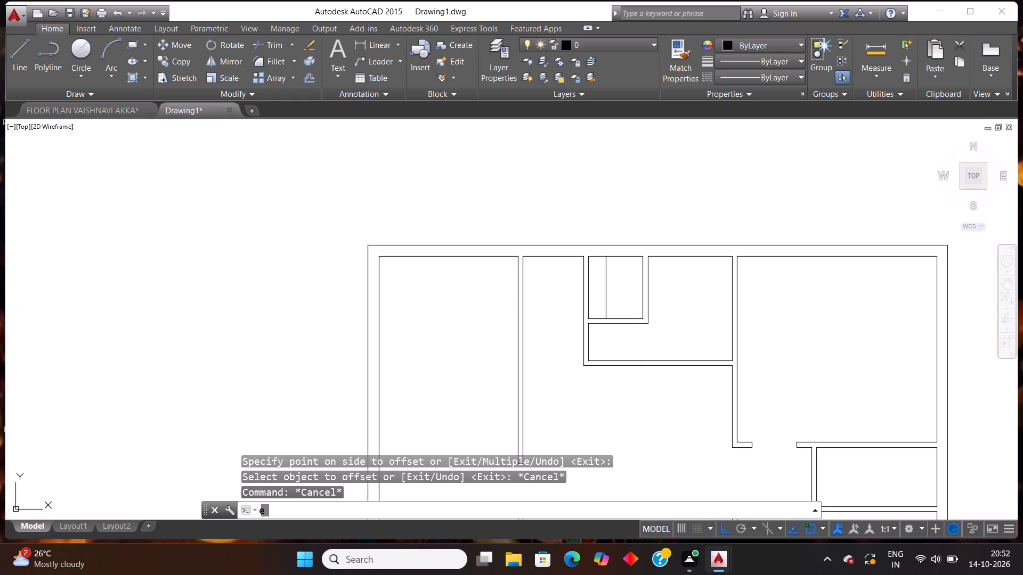
pyautogui.press('Return')
pyautogui.press('Return')
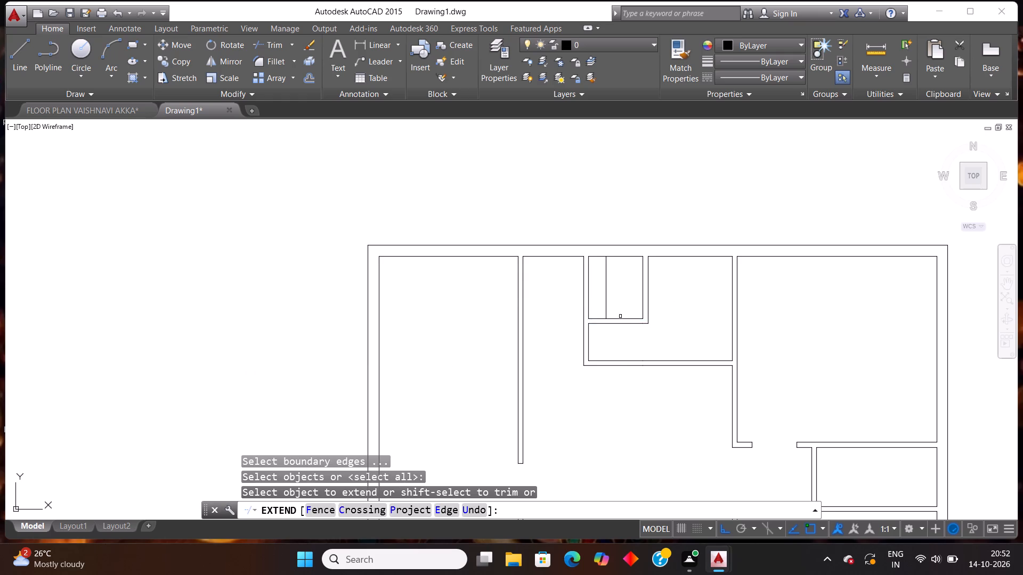
pyautogui.click(607, 313)
pyautogui.click(643, 301)
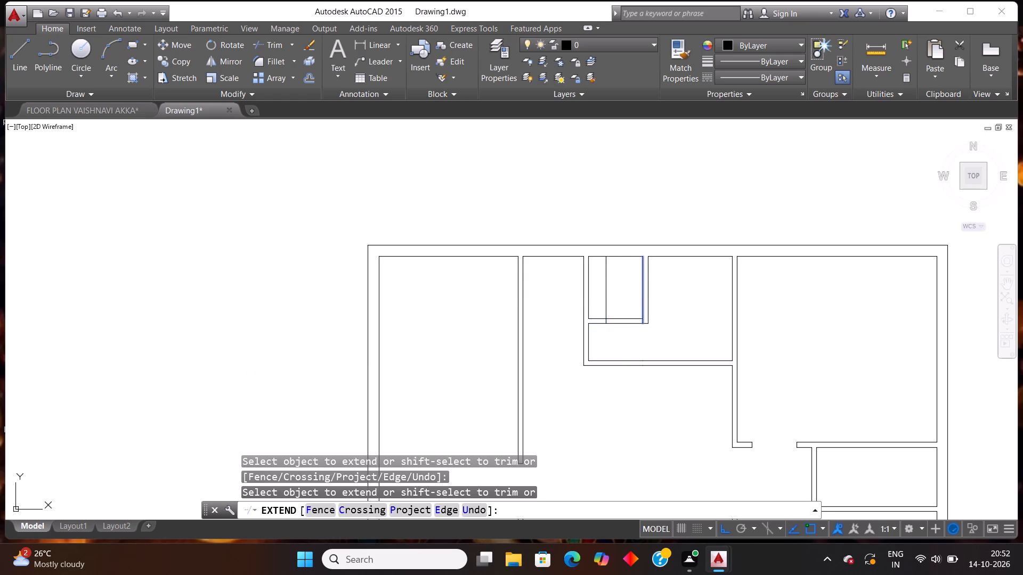
pyautogui.press('Escape')
# Trim the compartment's bottom partition lines between the two extended lines to open a 2'6" doorway.
pyautogui.write('tr')
pyautogui.press('Return')
pyautogui.press('Return')
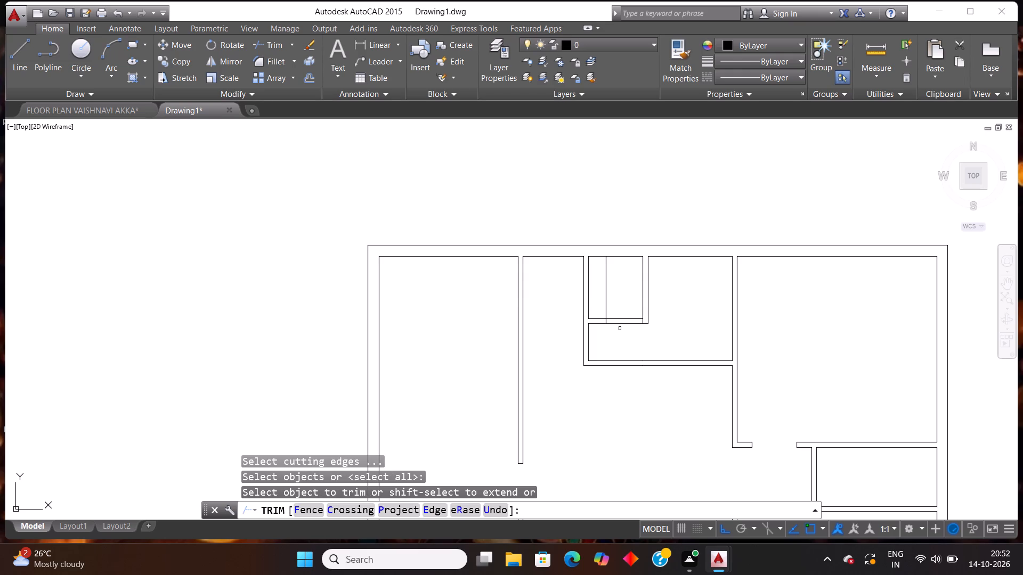
pyautogui.click(620, 328)
pyautogui.click(617, 301)
pyautogui.click(620, 292)
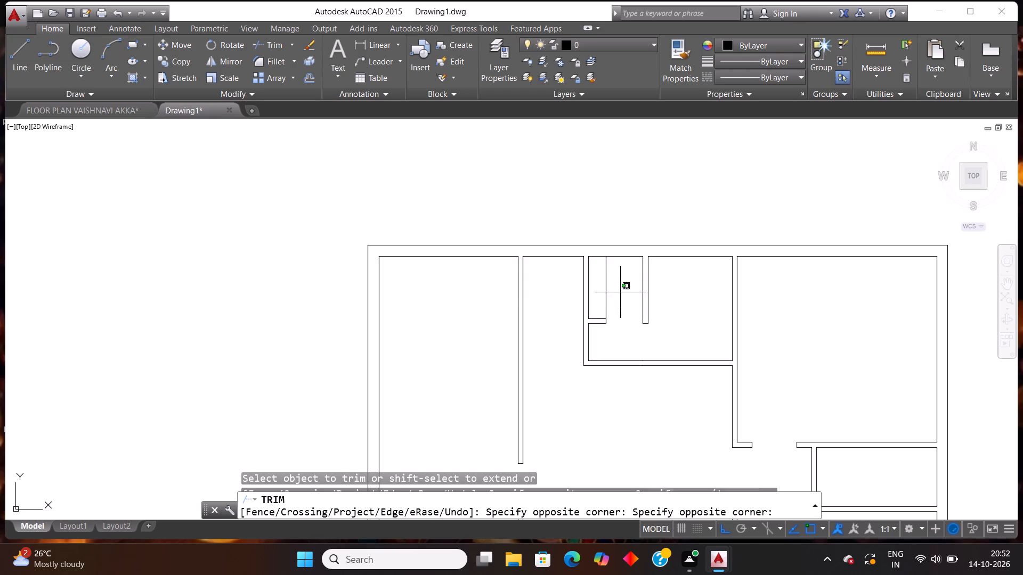
pyautogui.click(598, 303)
pyautogui.scroll(-2, 645, 310)
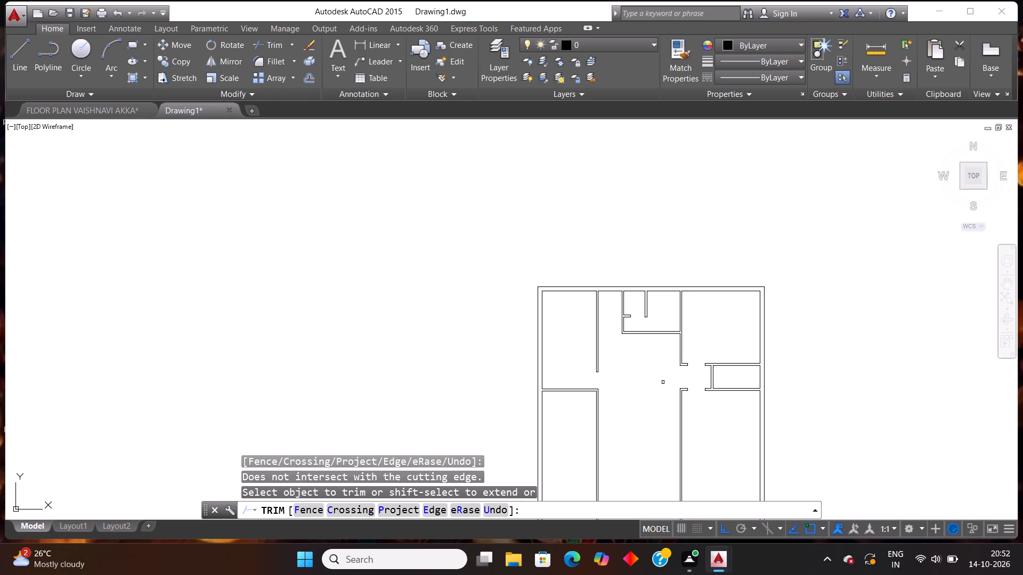
pyautogui.press('Escape')
# Extend the lower partition's upper line and the short doorway stub's lower line left to the left wall's outer face.
pyautogui.write('ex')
pyautogui.press('Return')
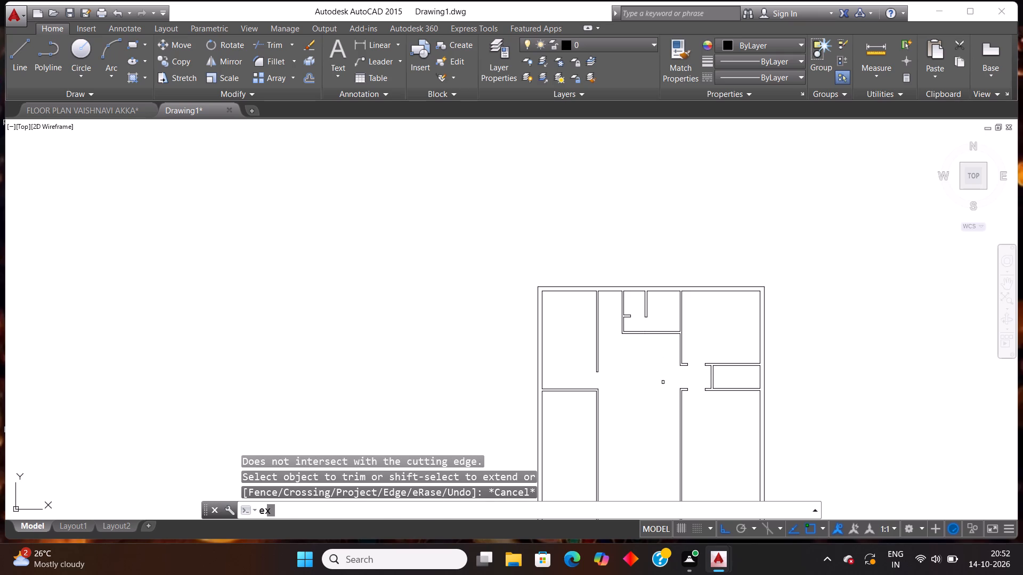
pyautogui.press('Return')
pyautogui.scroll(3, 637, 335)
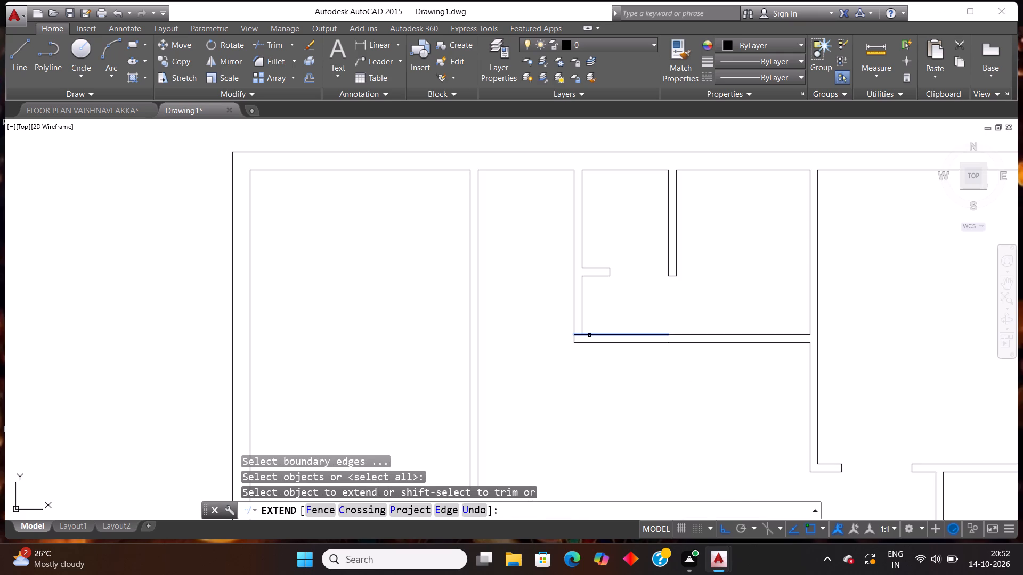
pyautogui.click(589, 335)
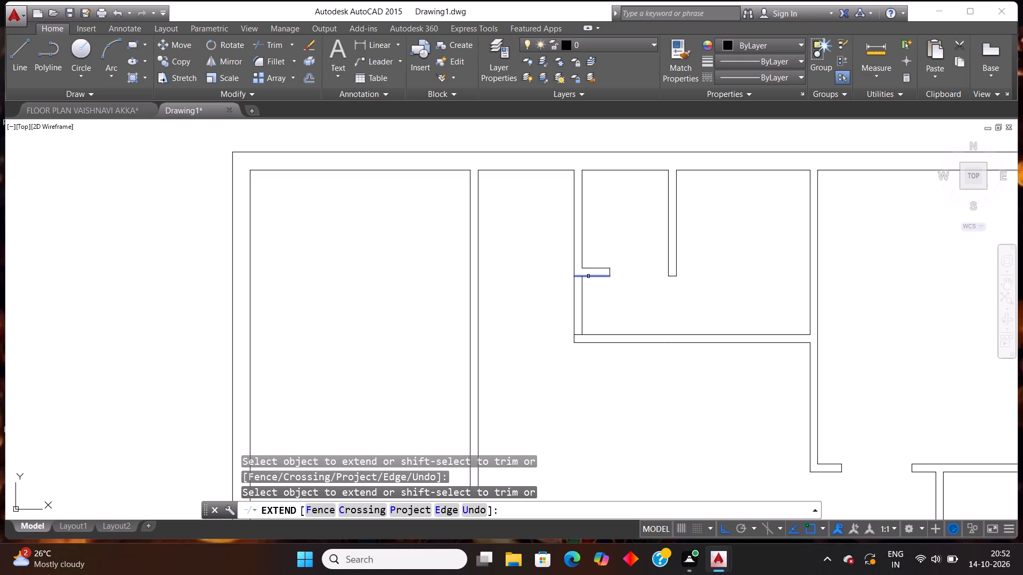
pyautogui.click(588, 276)
pyautogui.press('Escape')
# Open the small room's left wall between the stub and the lower partition by trimming its outer face and deleting the leftover inner face.
pyautogui.write('tr')
pyautogui.press('Return')
pyautogui.press('Return')
pyautogui.click(633, 306)
pyautogui.click(538, 316)
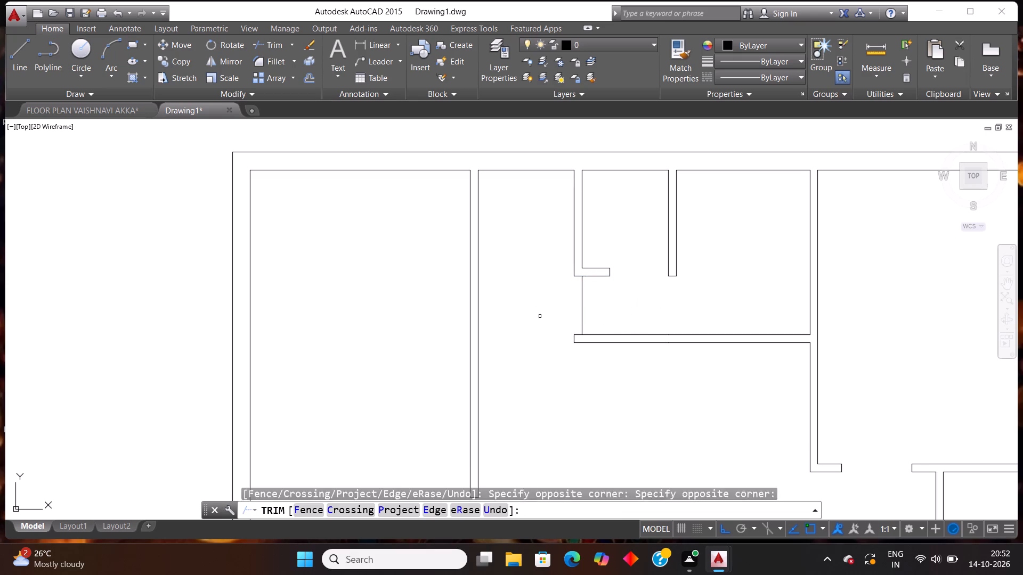
pyautogui.press('Escape')
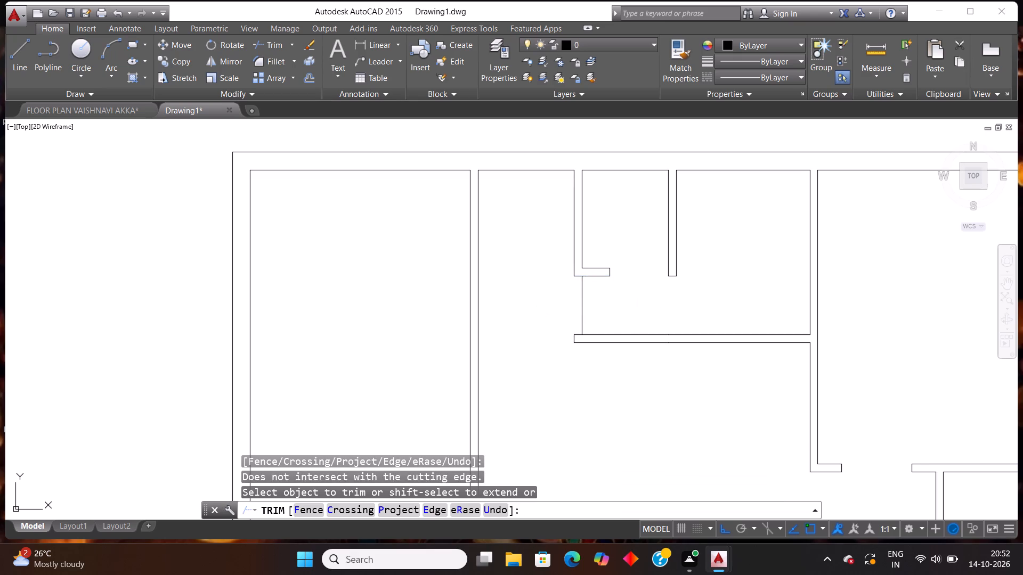
pyautogui.click(608, 307)
pyautogui.click(559, 307)
pyautogui.press('Delete')
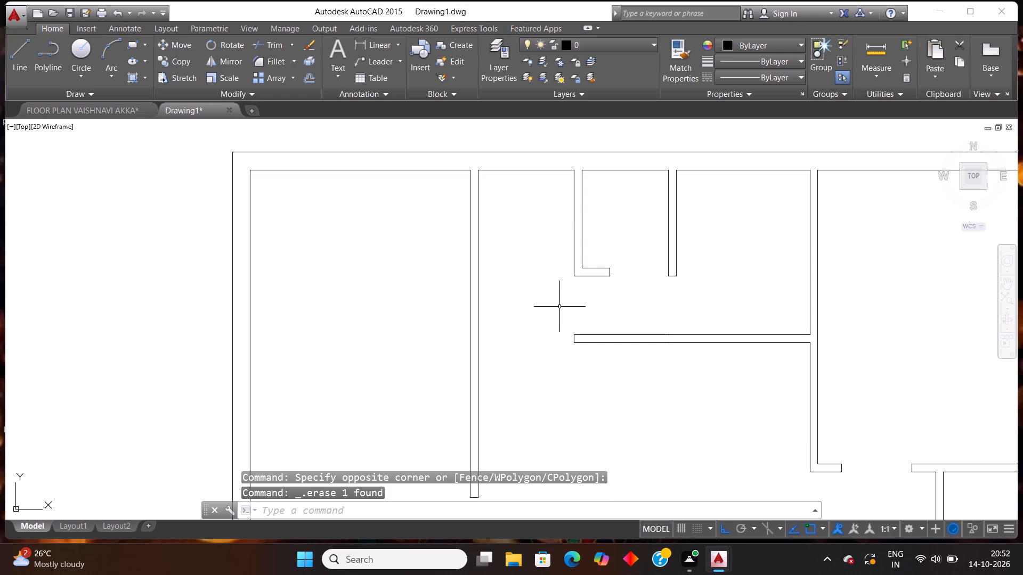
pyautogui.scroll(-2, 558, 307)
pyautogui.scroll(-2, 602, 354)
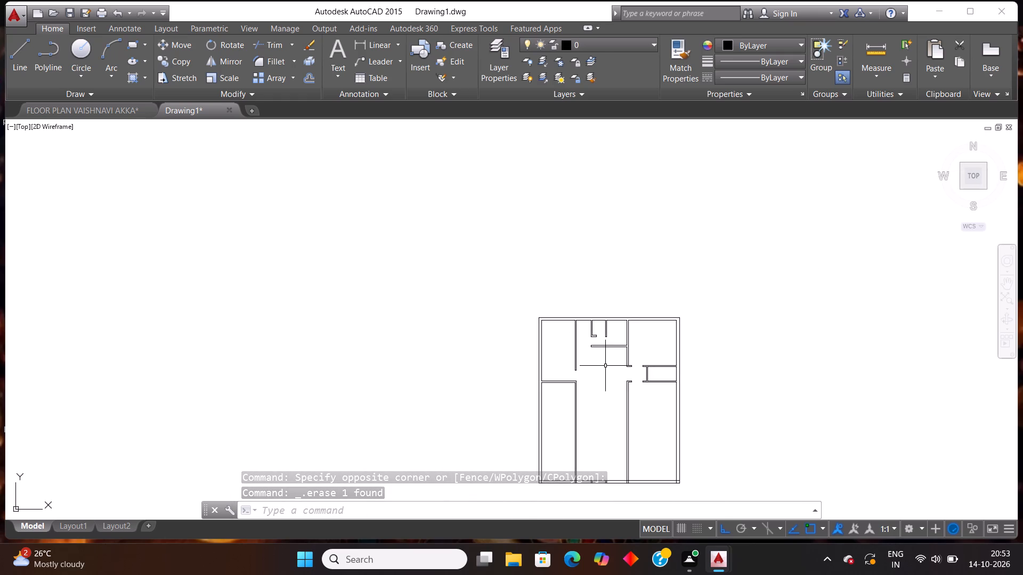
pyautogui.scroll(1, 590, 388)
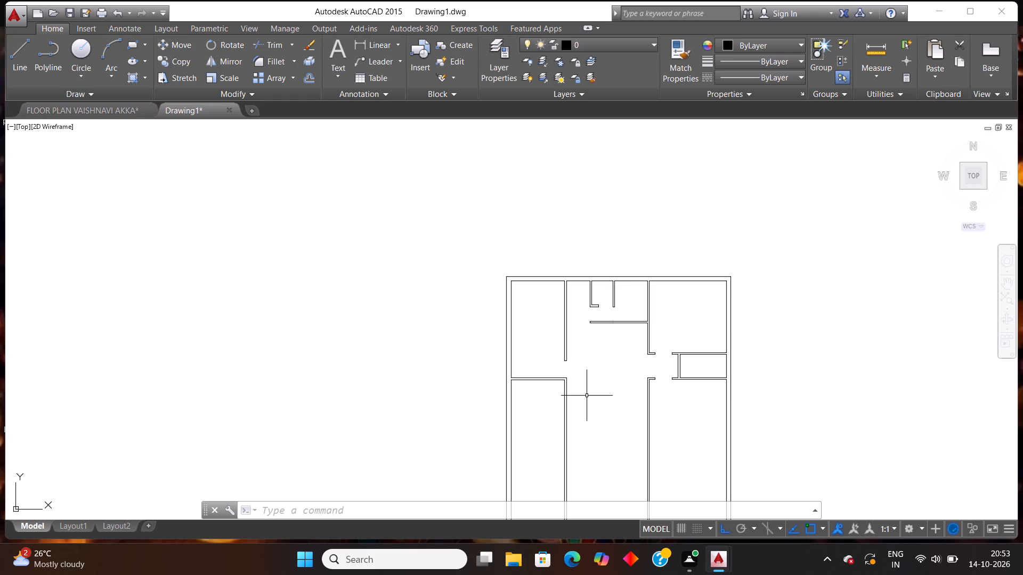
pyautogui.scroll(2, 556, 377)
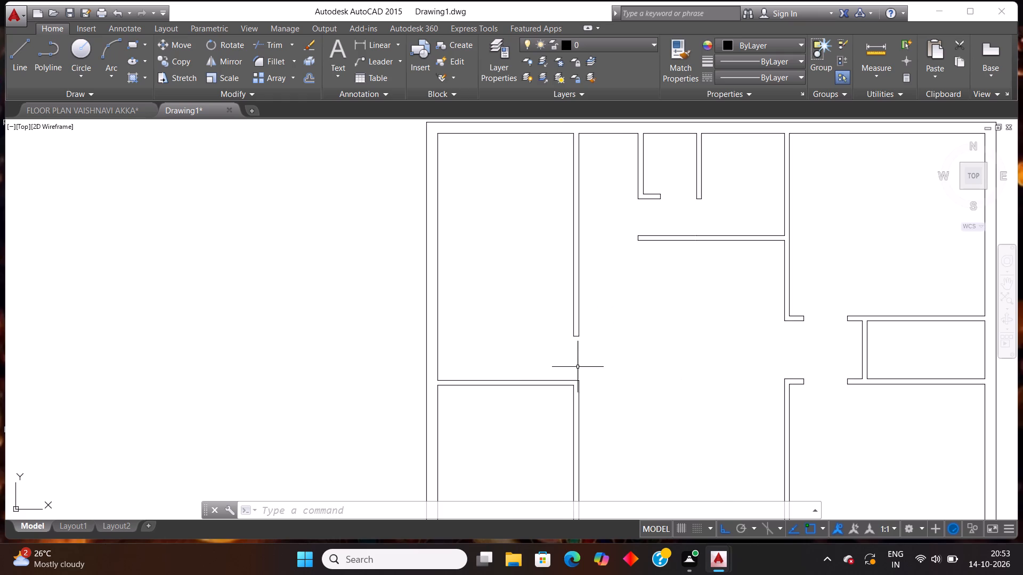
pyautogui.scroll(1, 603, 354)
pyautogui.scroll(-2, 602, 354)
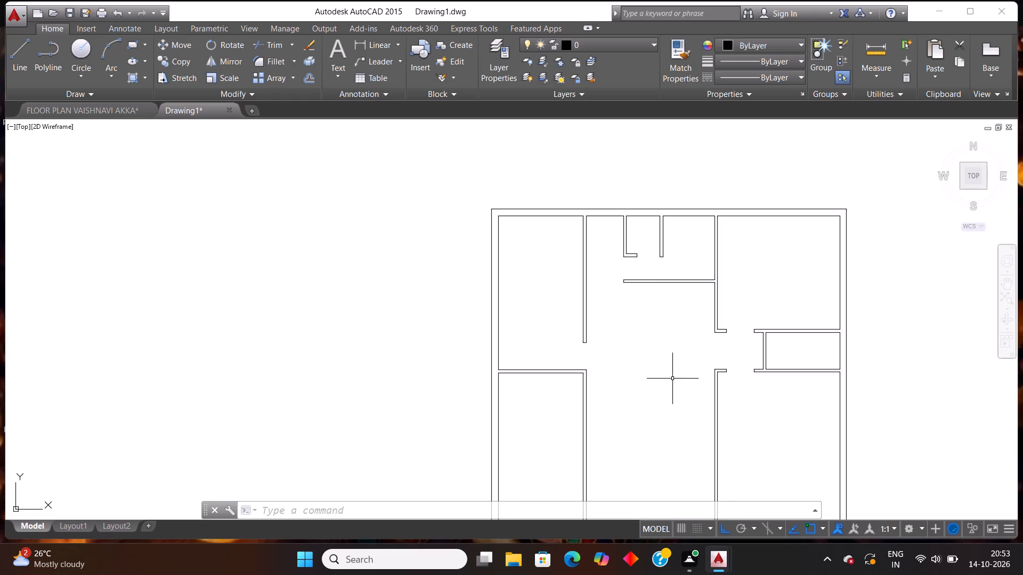
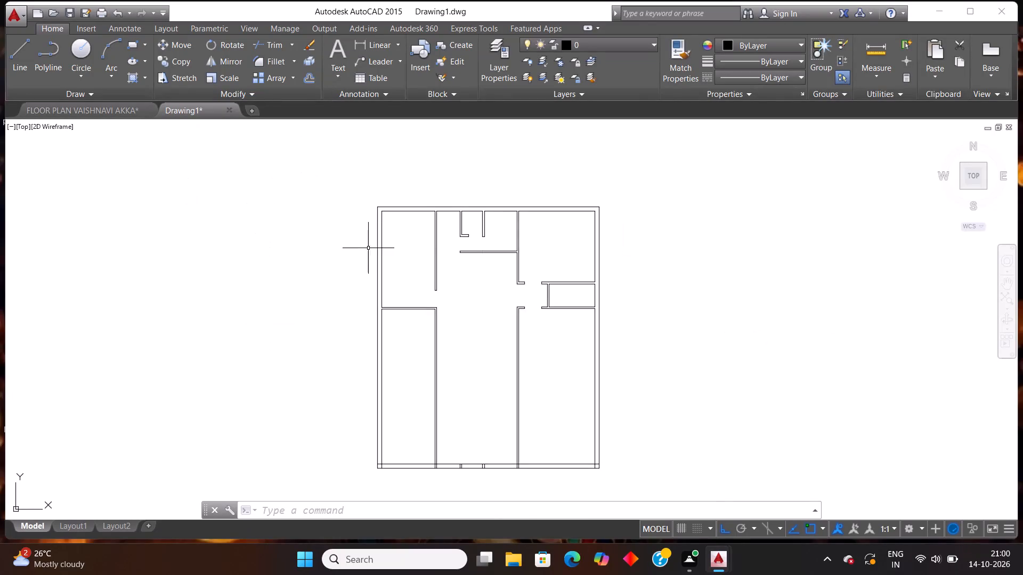
# Offset the lower line of the left-side horizontal partition 12'6" downward into the lower-left room.
pyautogui.scroll(1, 498, 227)
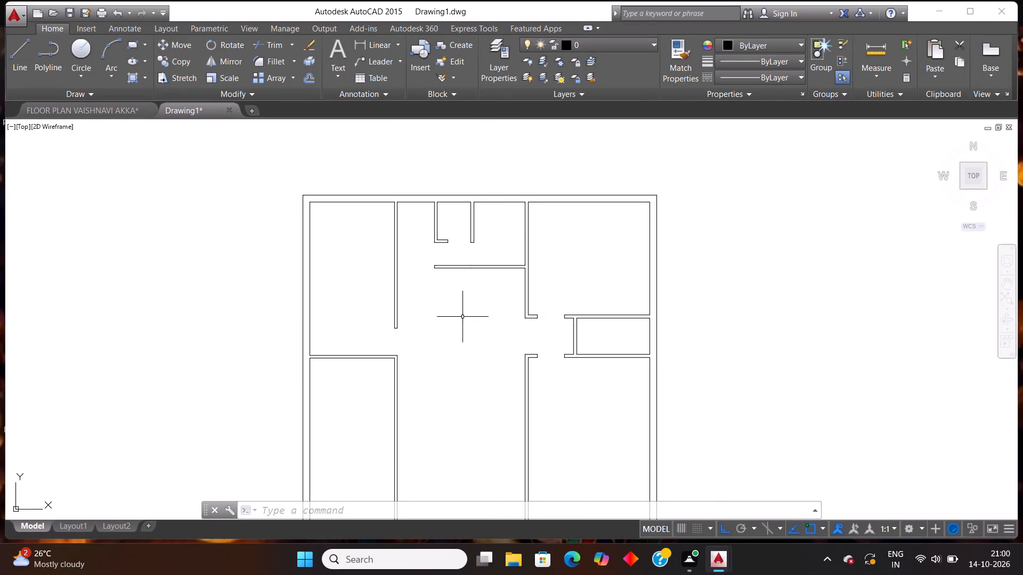
pyautogui.scroll(-2, 404, 353)
pyautogui.scroll(1, 377, 401)
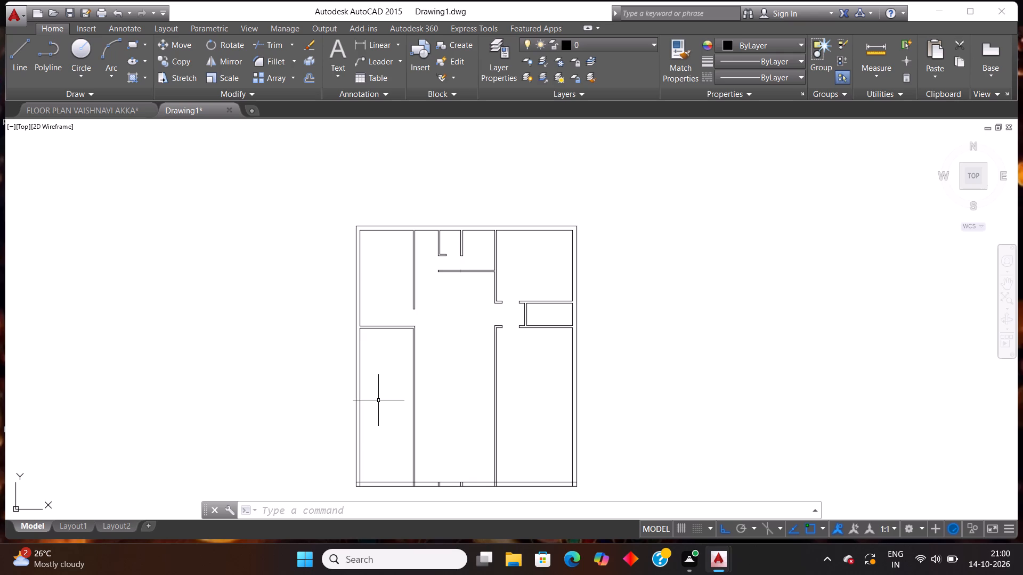
pyautogui.write('off')
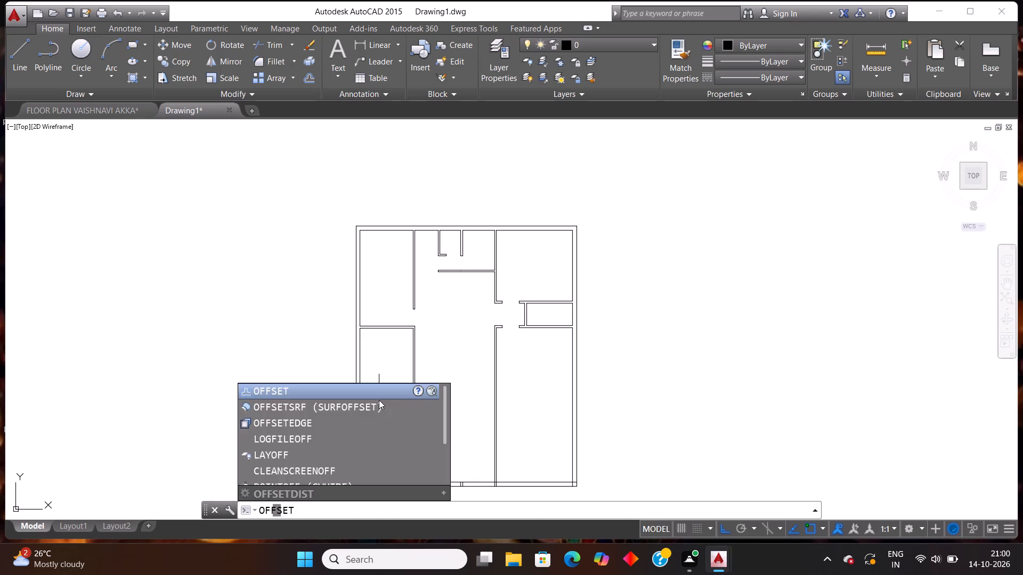
pyautogui.press('Return')
pyautogui.write("16'")
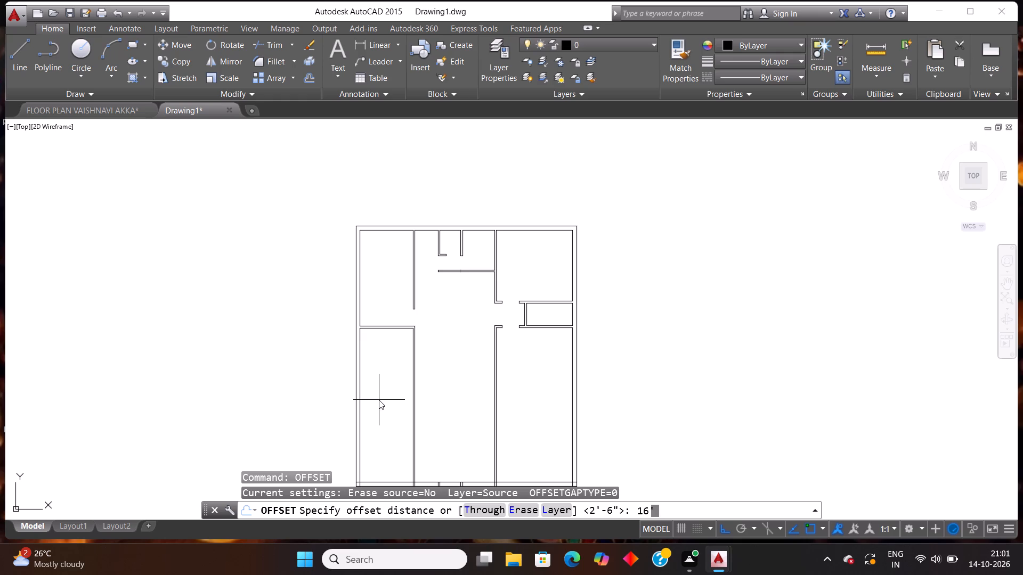
pyautogui.press('BackSpace')
pyautogui.press('BackSpace')
pyautogui.press('BackSpace')
pyautogui.write("12'")
pyautogui.write('6"')
pyautogui.press('Return')
pyautogui.moveTo(380, 328); pyautogui.dragTo(382, 335)
pyautogui.click(400, 374)
pyautogui.scroll(-1, 408, 358)
pyautogui.scroll(2, 398, 408)
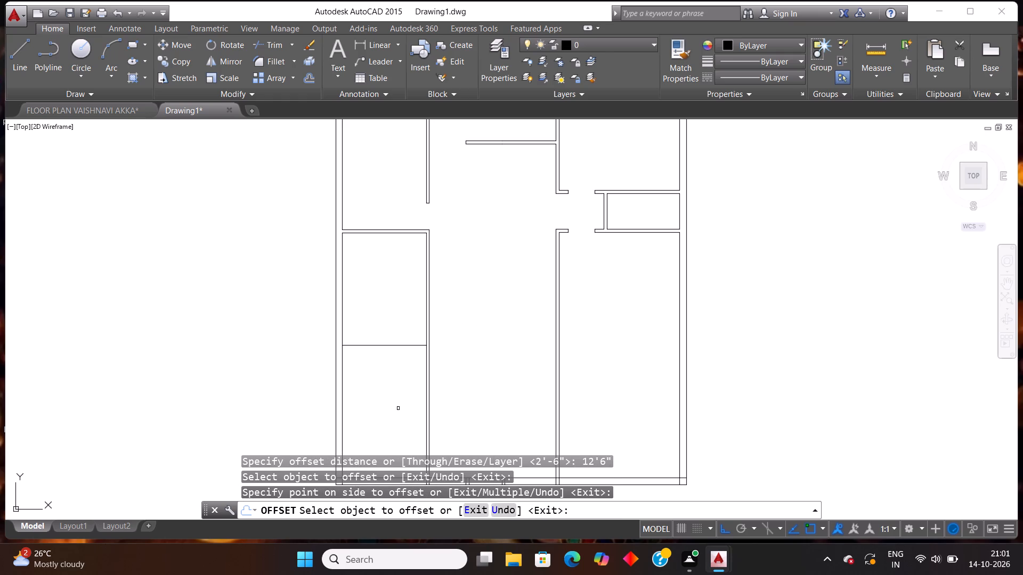
pyautogui.press('Escape')
# Offset the new line 4" downward to give the lower-left room's dividing partition its thickness.
pyautogui.write('off')
pyautogui.press('Return')
pyautogui.write('4"')
pyautogui.press('Return')
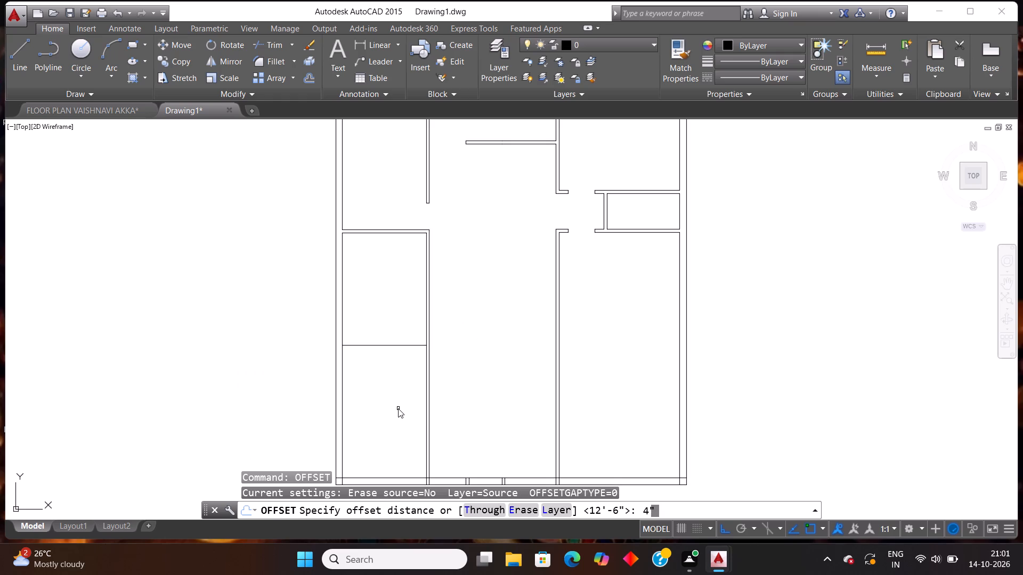
pyautogui.click(381, 346)
pyautogui.click(392, 411)
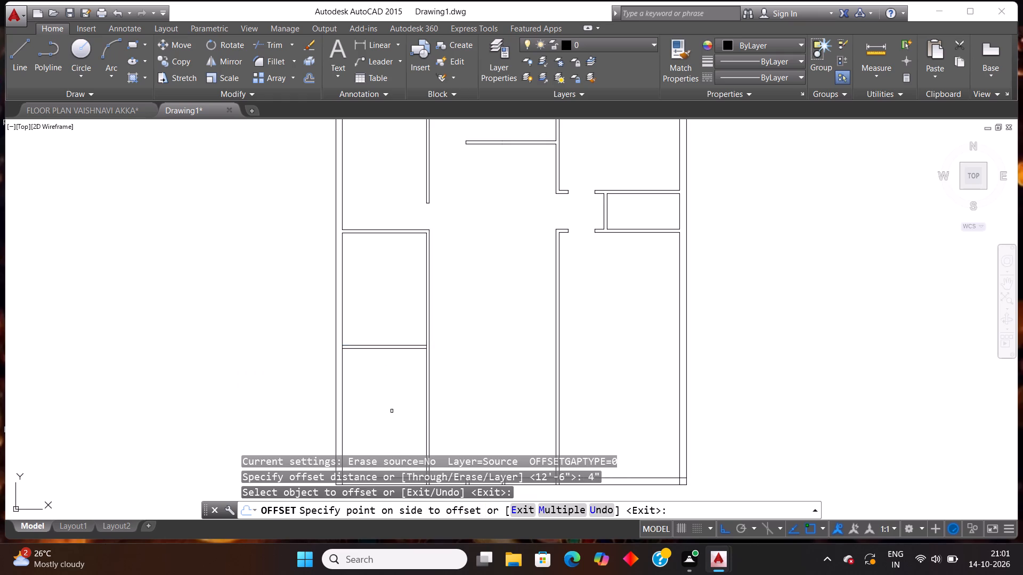
pyautogui.press('Escape')
# Trim the wall faces between the new partition's two lines at both of its ends.
pyautogui.write('tr')
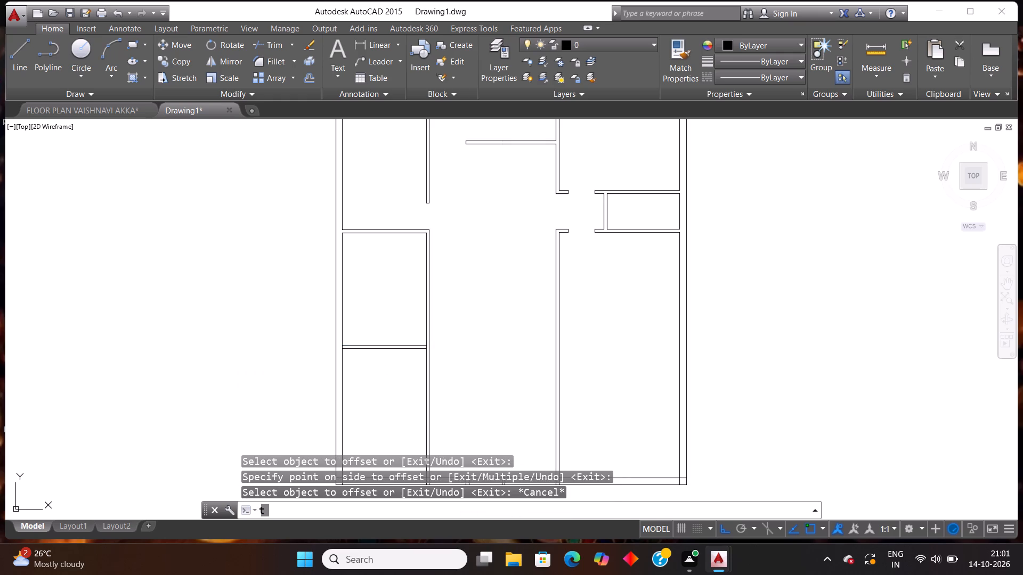
pyautogui.press('Return')
pyautogui.press('Return')
pyautogui.scroll(2, 343, 352)
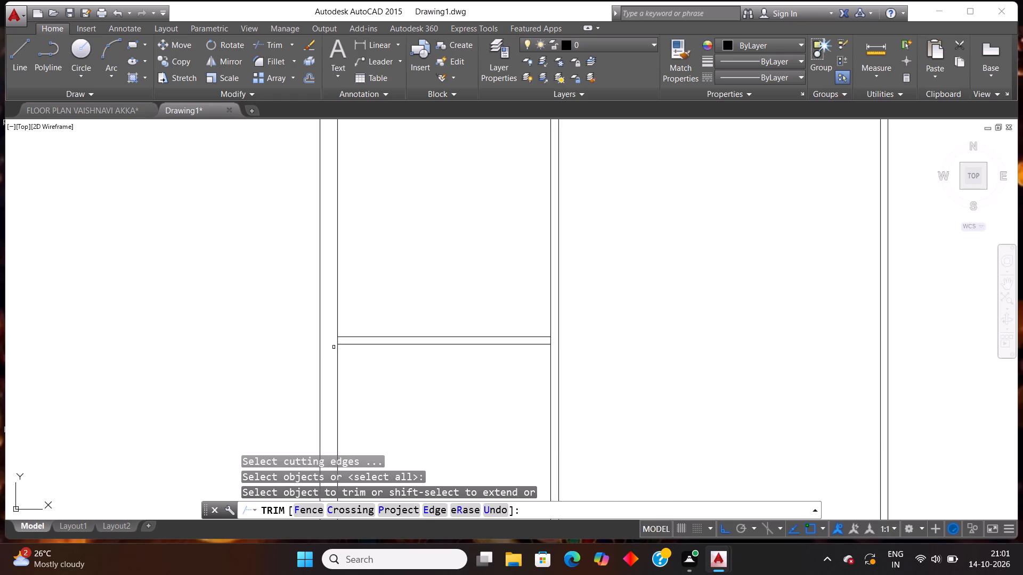
pyautogui.scroll(4, 334, 346)
pyautogui.click(344, 325)
pyautogui.click(325, 330)
pyautogui.scroll(-6, 329, 331)
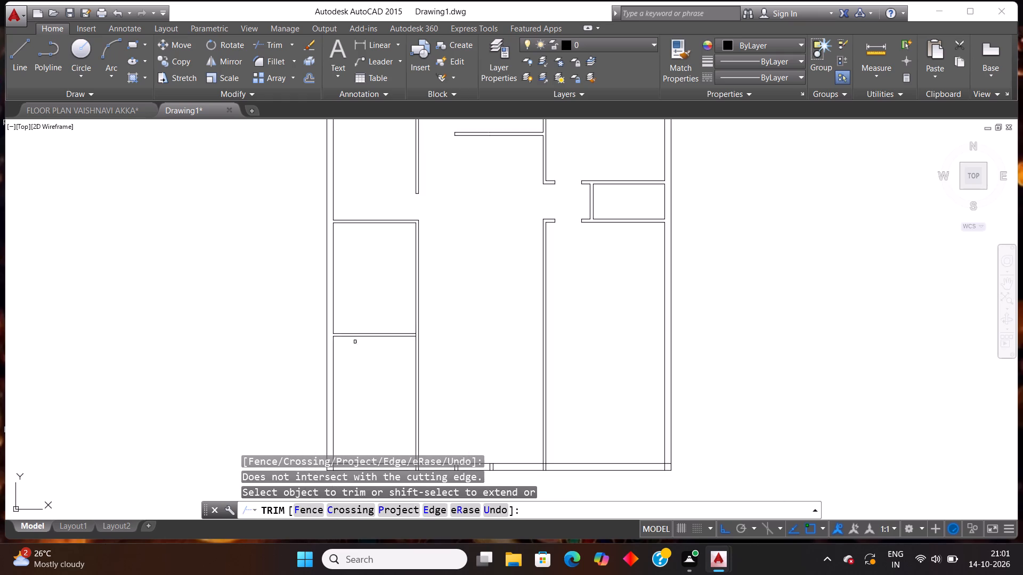
pyautogui.scroll(3, 429, 326)
pyautogui.scroll(3, 363, 359)
pyautogui.click(361, 370)
pyautogui.click(329, 382)
pyautogui.scroll(-3, 482, 344)
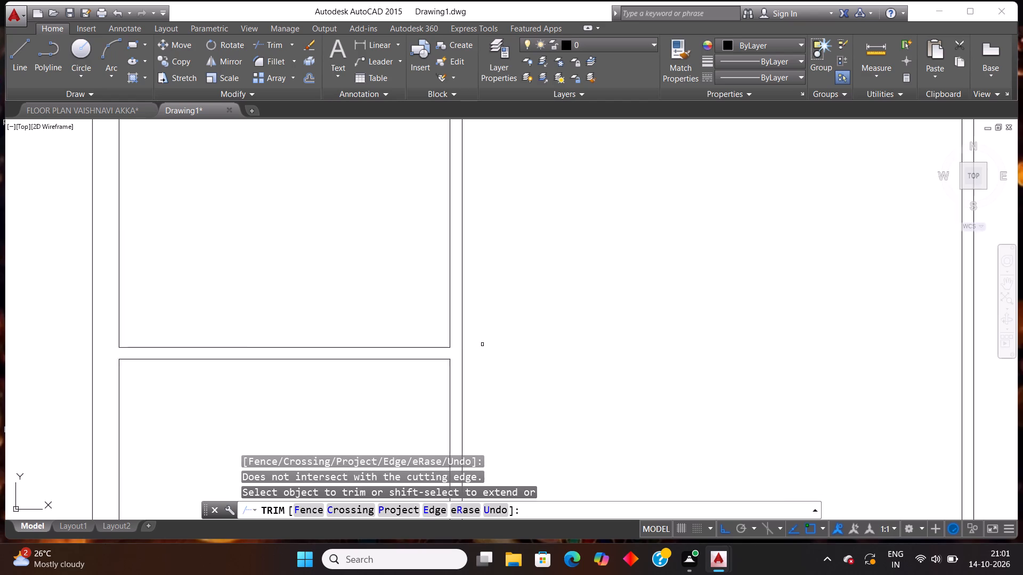
pyautogui.scroll(-4, 482, 344)
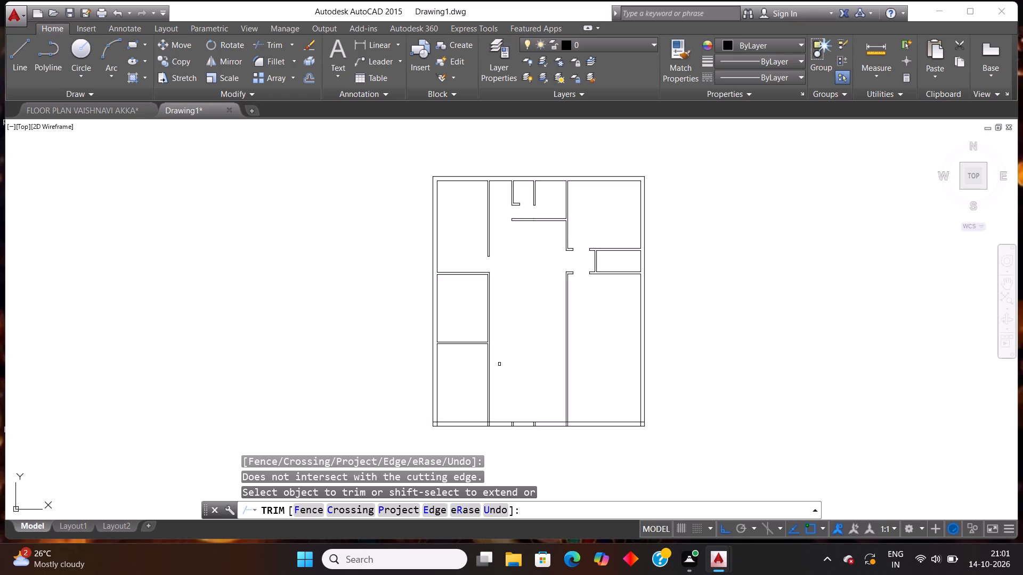
pyautogui.press('Escape')
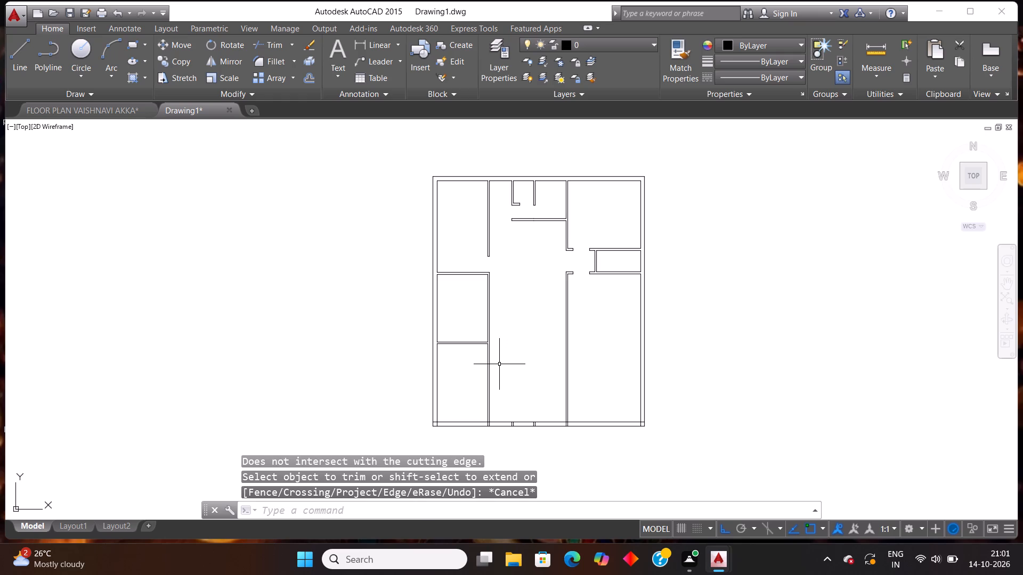
# Extend both new partition lines left to the outer wall's outer face, and the lower line right to the room partition's far face.
pyautogui.write('ex')
pyautogui.press('Return')
pyautogui.press('Return')
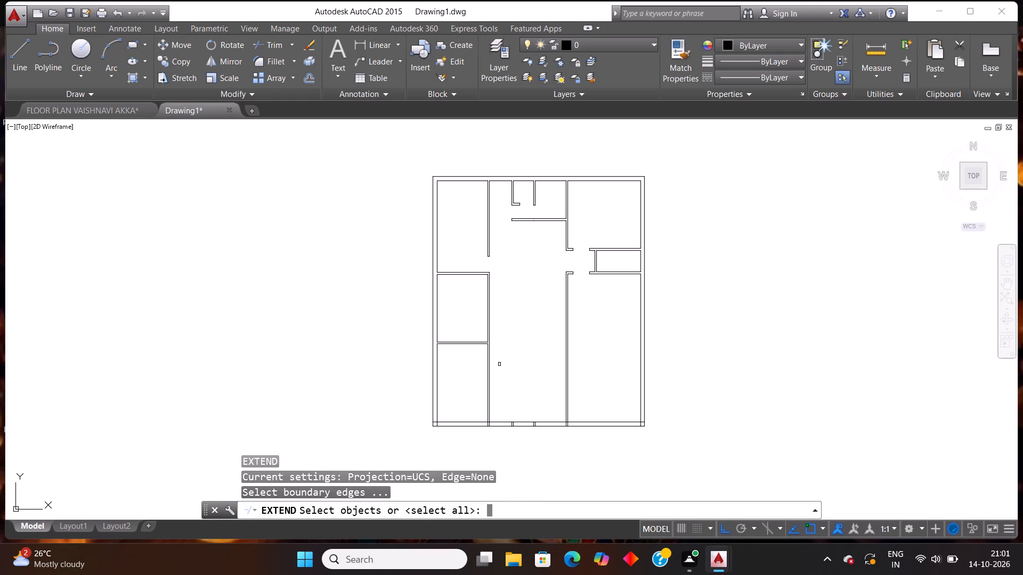
pyautogui.scroll(4, 440, 358)
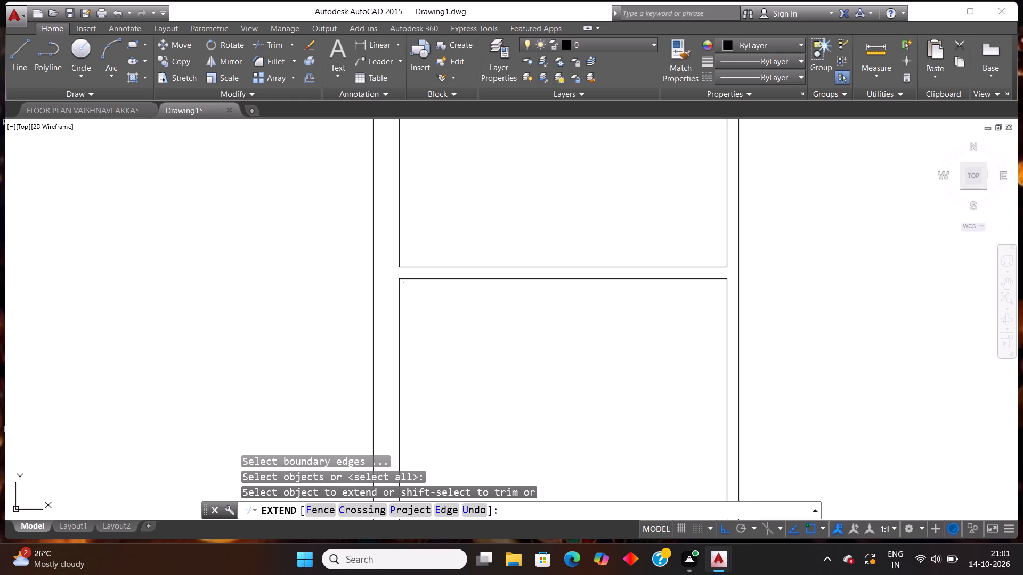
pyautogui.click(403, 279)
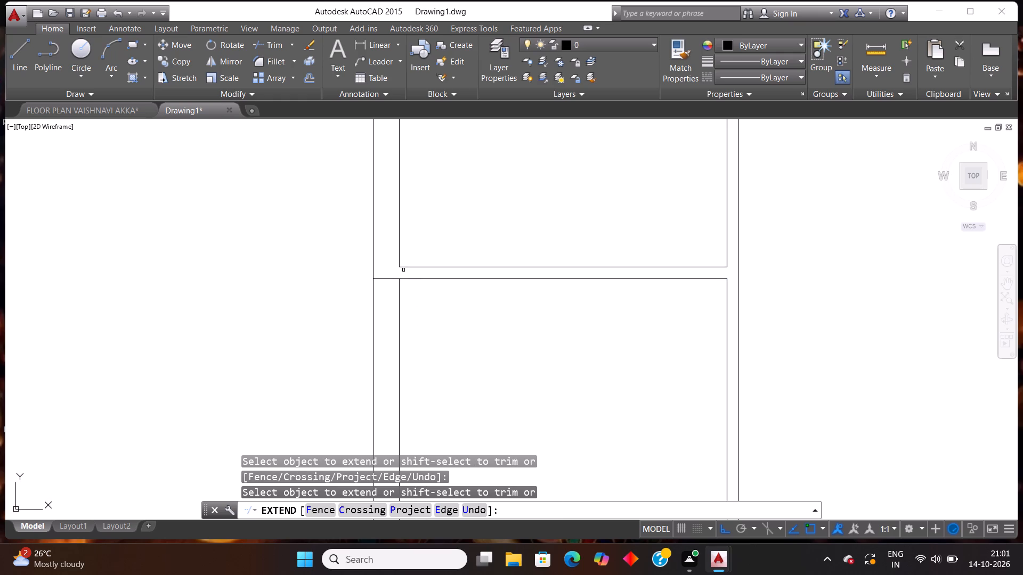
pyautogui.click(404, 267)
pyautogui.scroll(-4, 429, 242)
pyautogui.scroll(2, 418, 344)
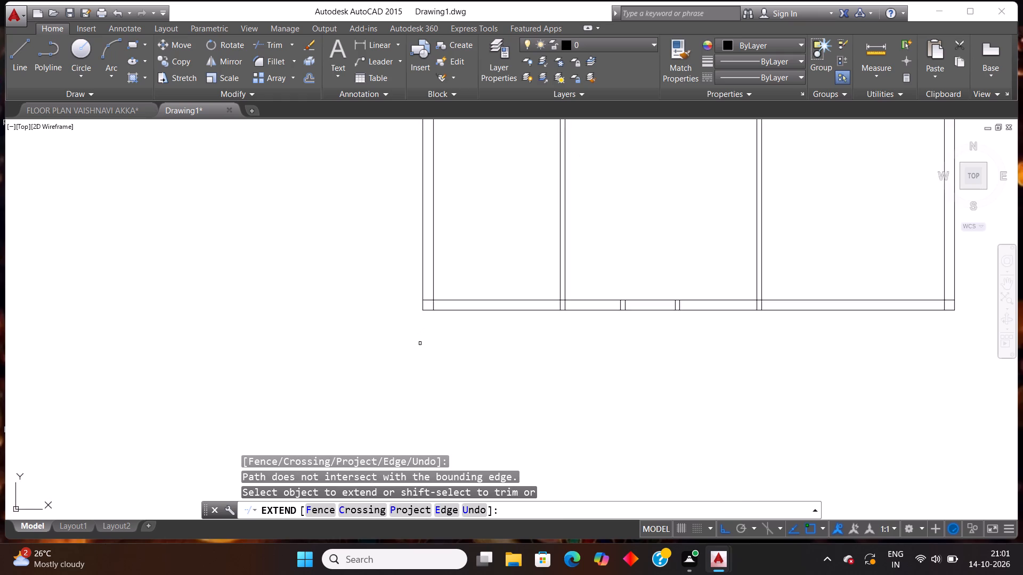
pyautogui.scroll(-2, 420, 342)
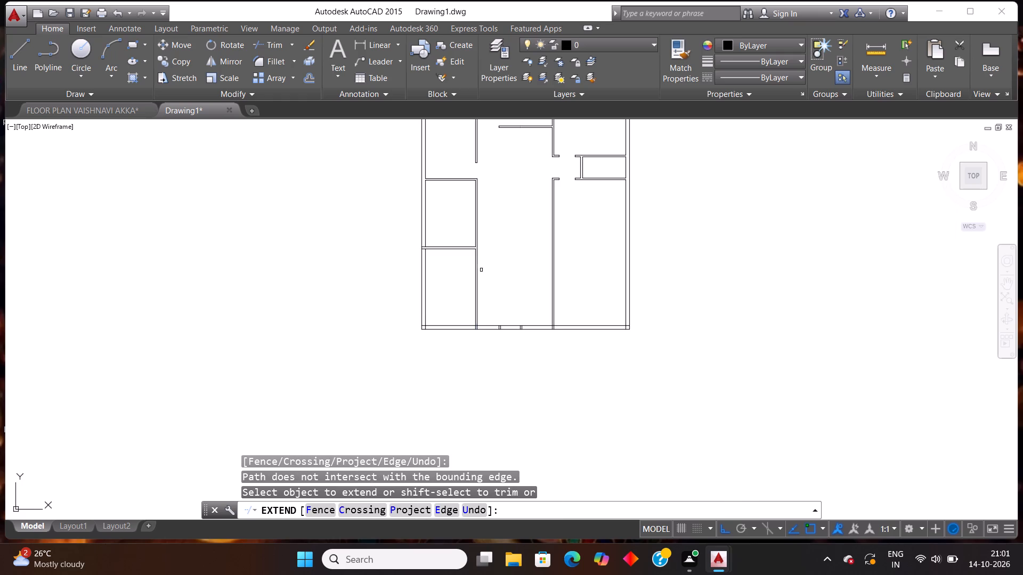
pyautogui.scroll(3, 484, 262)
pyautogui.click(433, 213)
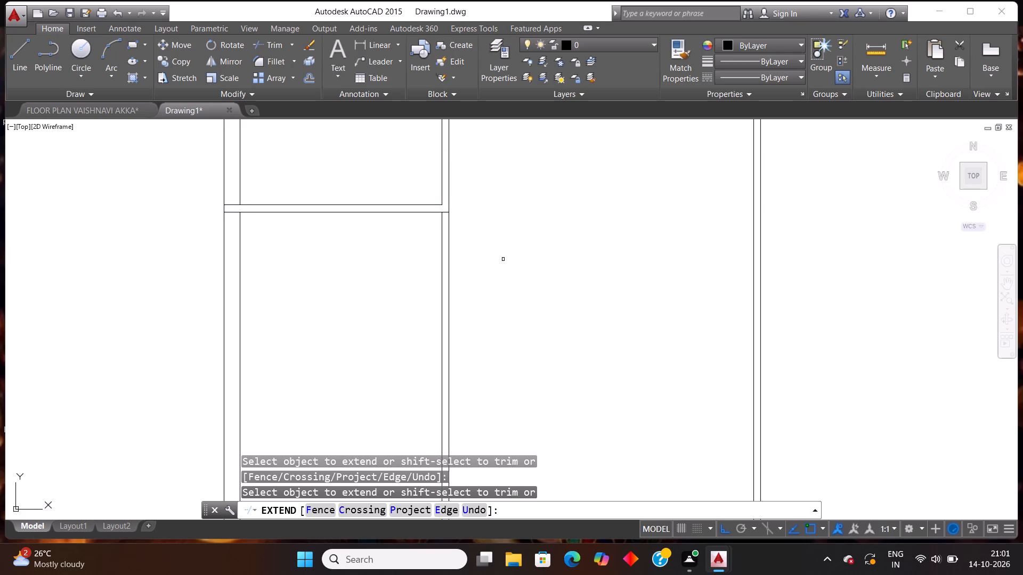
pyautogui.press('Escape')
# Trim away the left outer wall and the room's right partition between the new partition and the bottom wall.
pyautogui.write('tr')
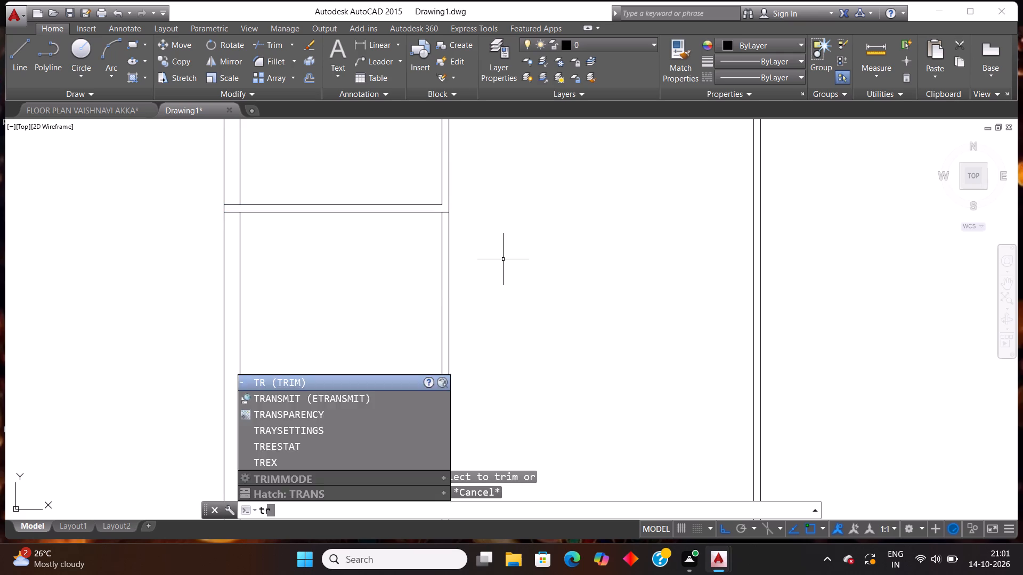
pyautogui.press('Return')
pyautogui.press('Return')
pyautogui.scroll(-2, 230, 249)
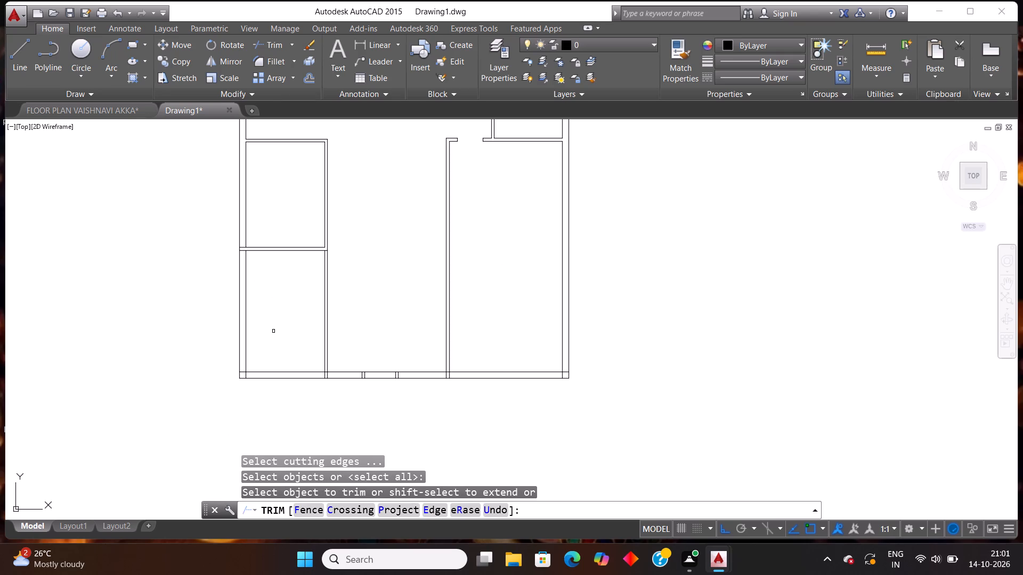
pyautogui.moveTo(273, 335); pyautogui.dragTo(267, 334)
pyautogui.click(199, 321)
pyautogui.click(270, 318)
pyautogui.click(358, 296)
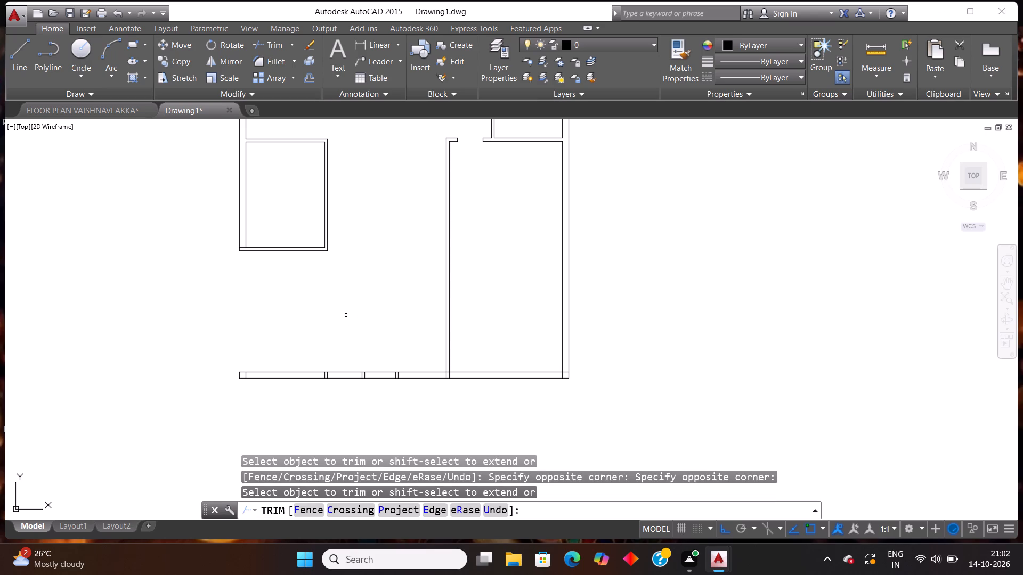
pyautogui.scroll(-2, 338, 316)
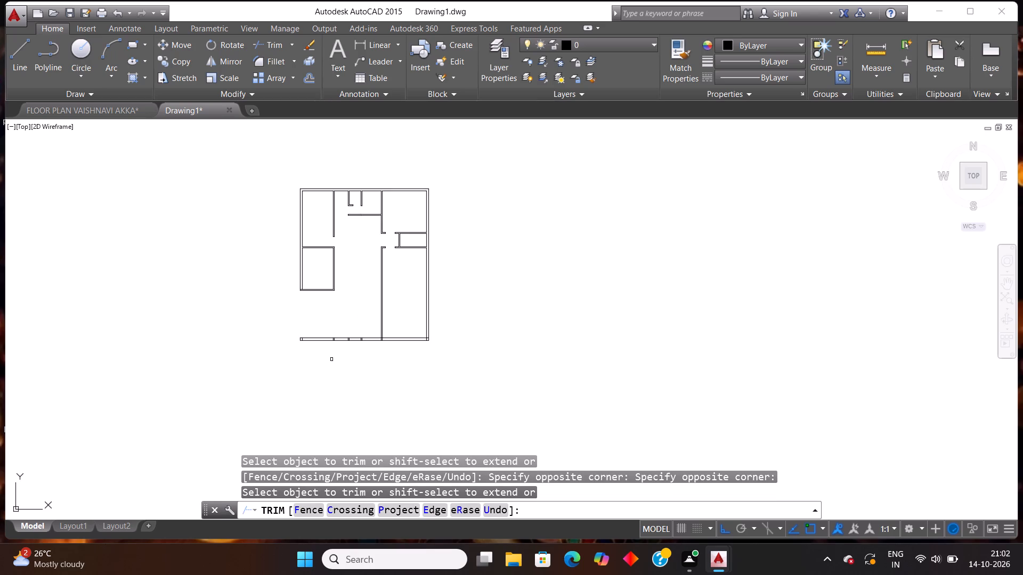
pyautogui.scroll(2, 331, 359)
pyautogui.scroll(-1, 331, 358)
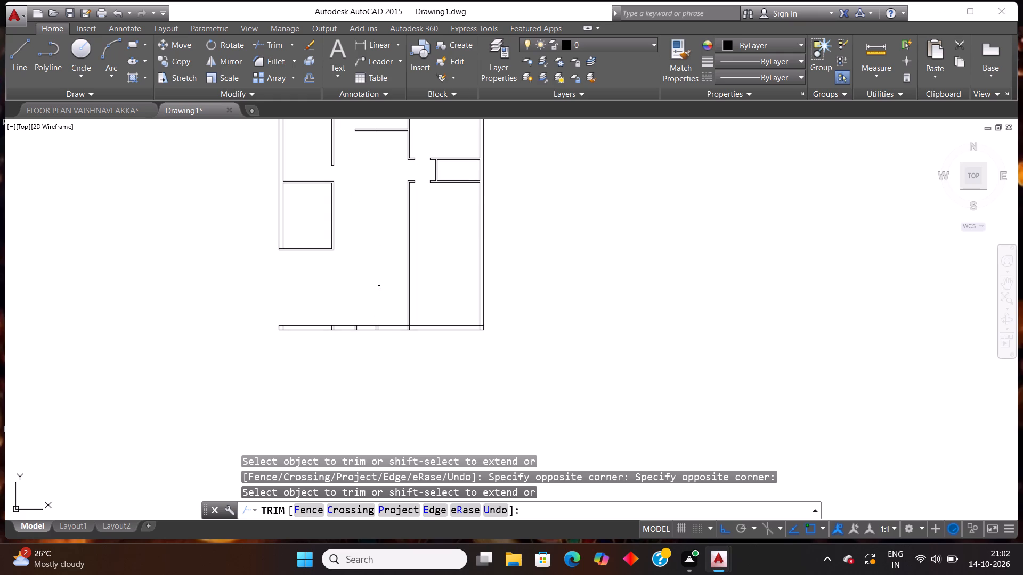
pyautogui.scroll(-2, 379, 287)
pyautogui.scroll(1, 405, 189)
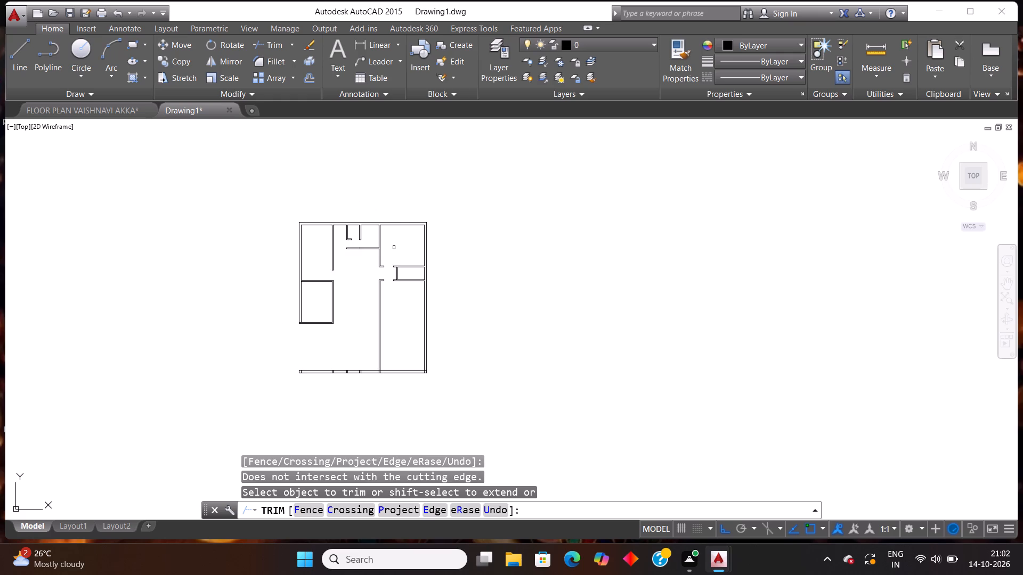
pyautogui.scroll(1, 381, 282)
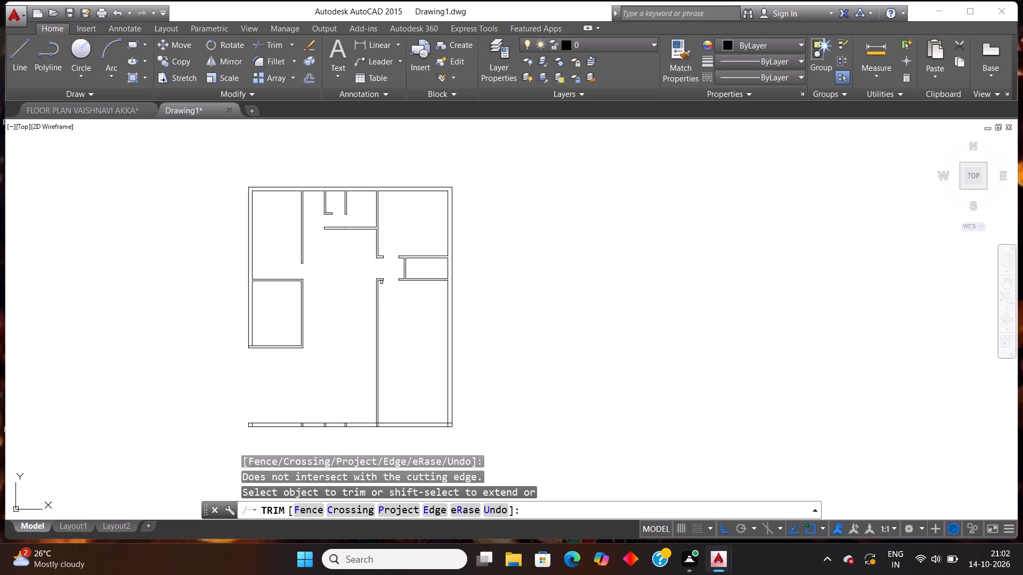
pyautogui.press('Escape')
# Extend the new partition's lower line across the plan to the right outer wall's outer face.
pyautogui.write('ex')
pyautogui.press('Return')
pyautogui.press('Return')
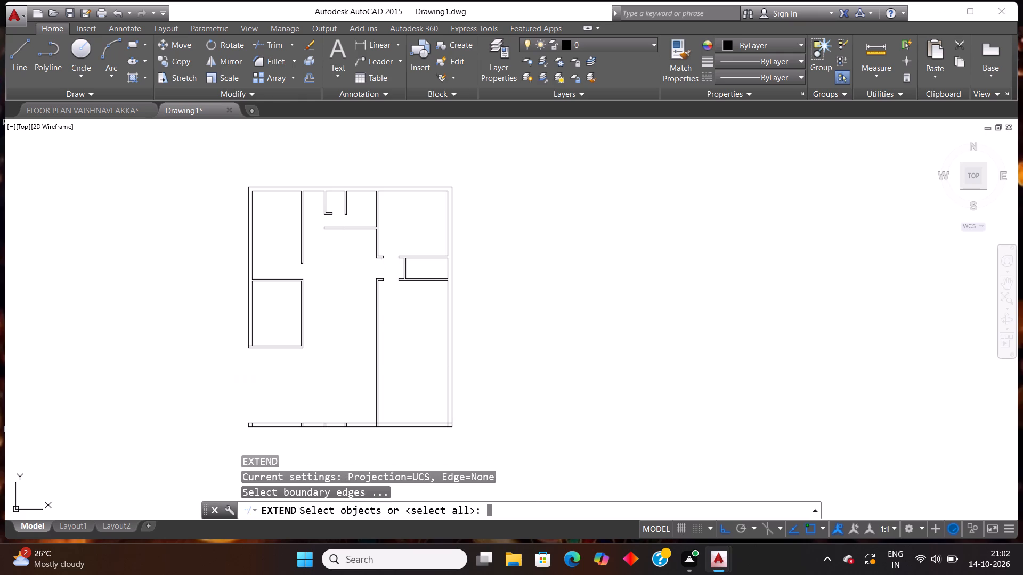
pyautogui.scroll(2, 341, 355)
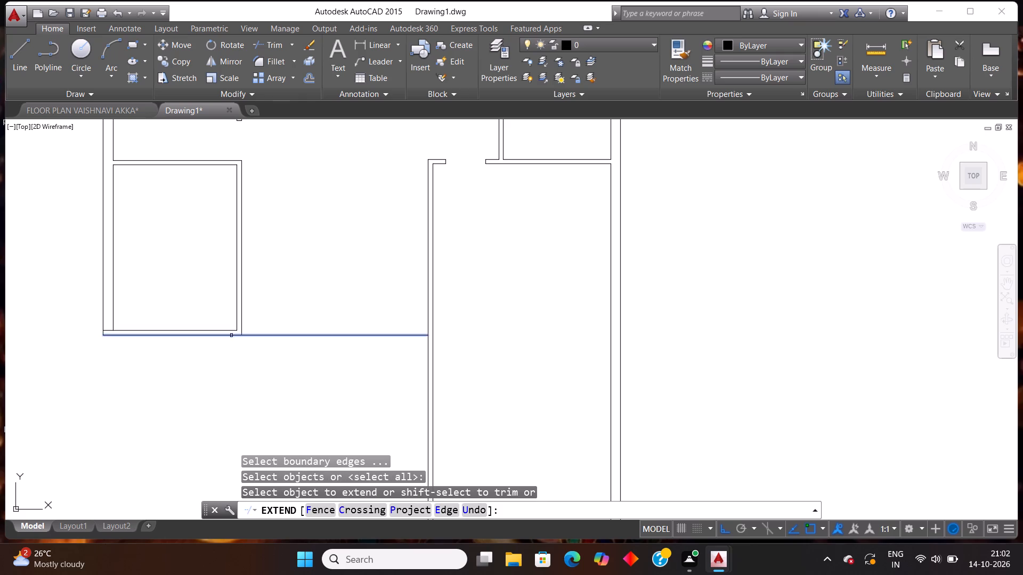
pyautogui.click(231, 334)
pyautogui.click(411, 332)
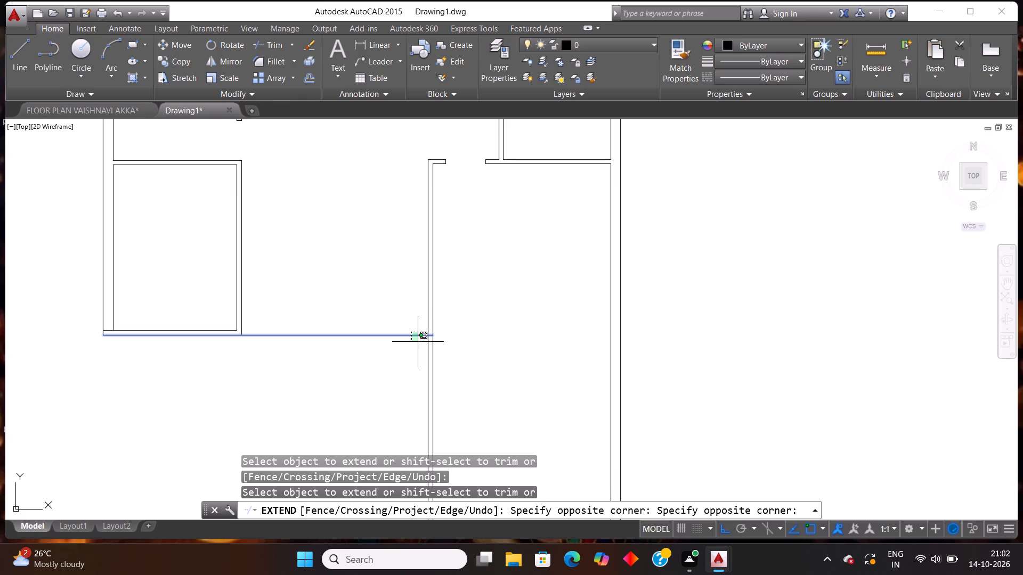
pyautogui.click(418, 342)
pyautogui.click(421, 335)
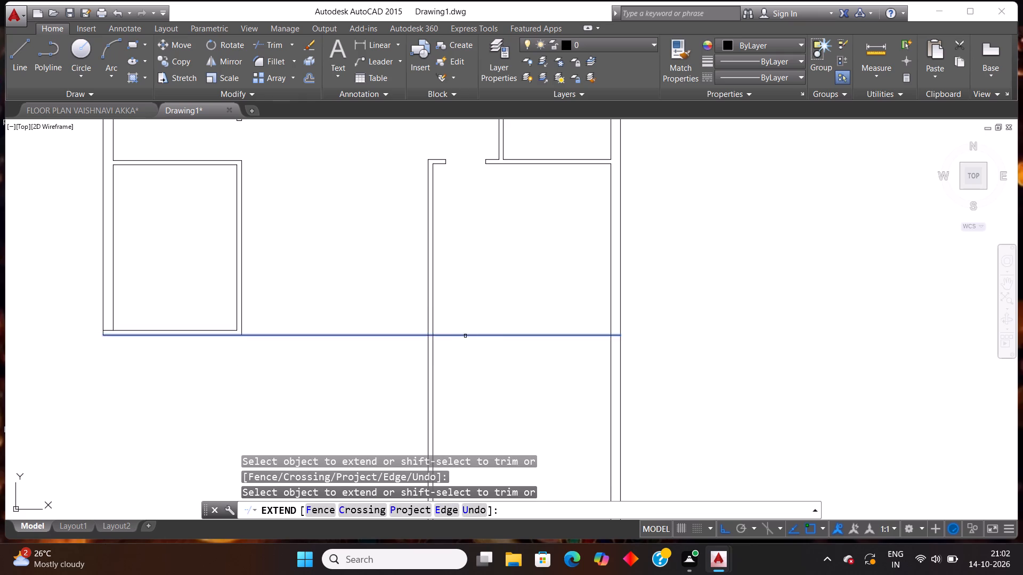
pyautogui.click(501, 333)
pyautogui.click(508, 336)
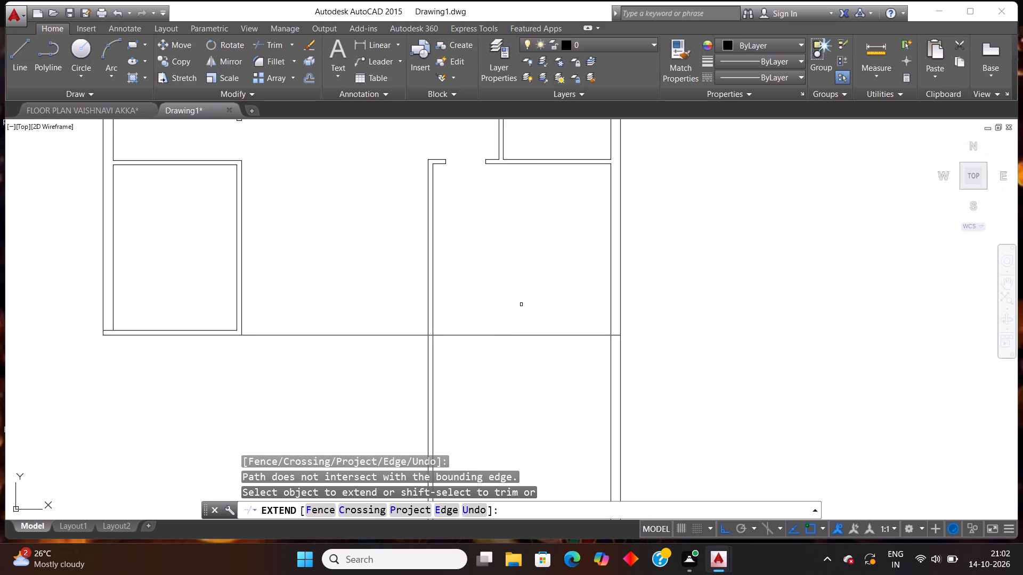
pyautogui.press('Escape')
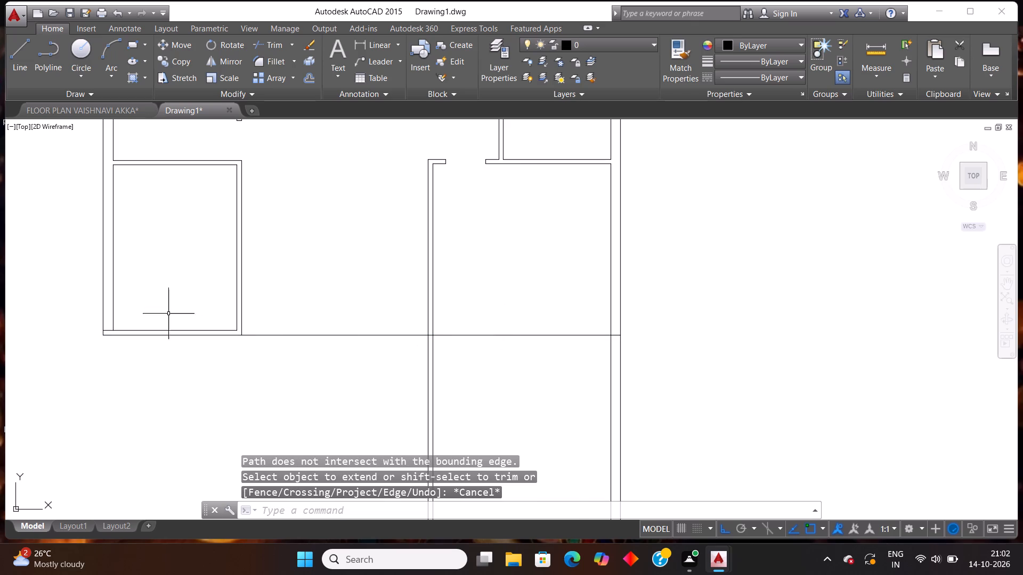
# Delete the upper line of the new horizontal partition at the foot of the lower-left room.
pyautogui.scroll(2, 184, 324)
pyautogui.click(182, 343)
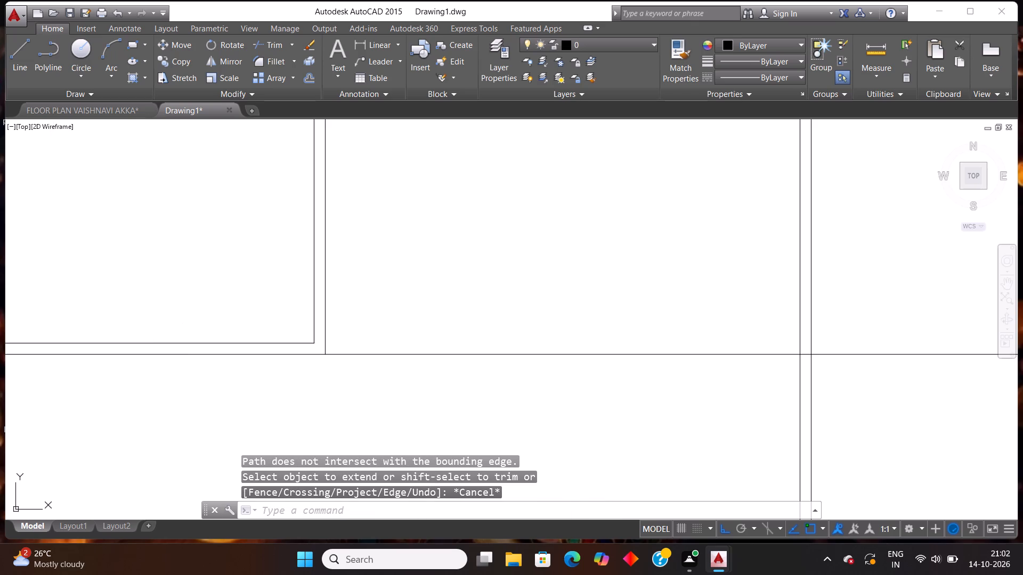
pyautogui.press('Delete')
# Offset the remaining horizontal line upward by 9" to form a new bottom outer wall across the plan.
pyautogui.write('off')
pyautogui.press('Return')
pyautogui.write('9"')
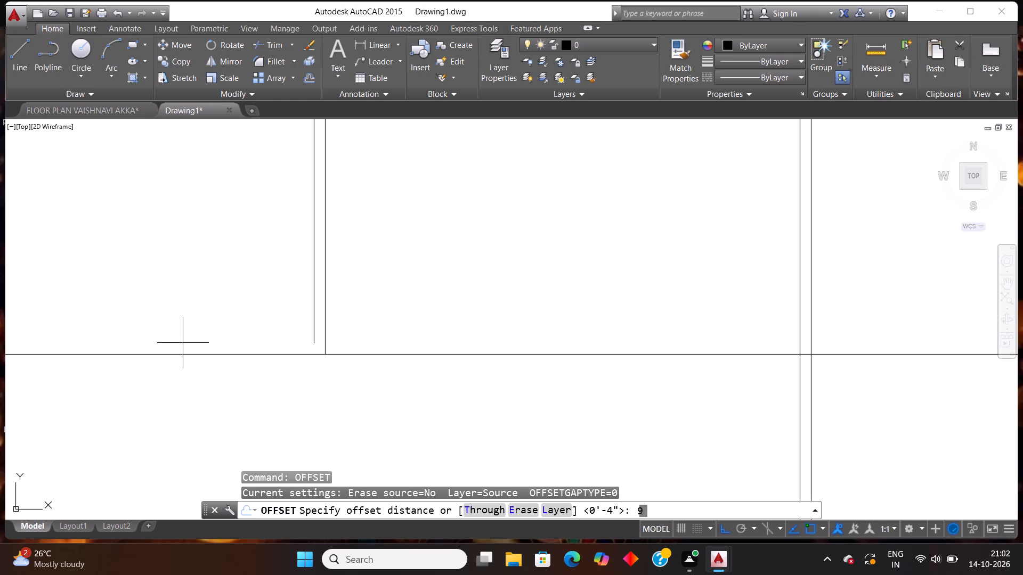
pyautogui.press('Return')
pyautogui.click(210, 355)
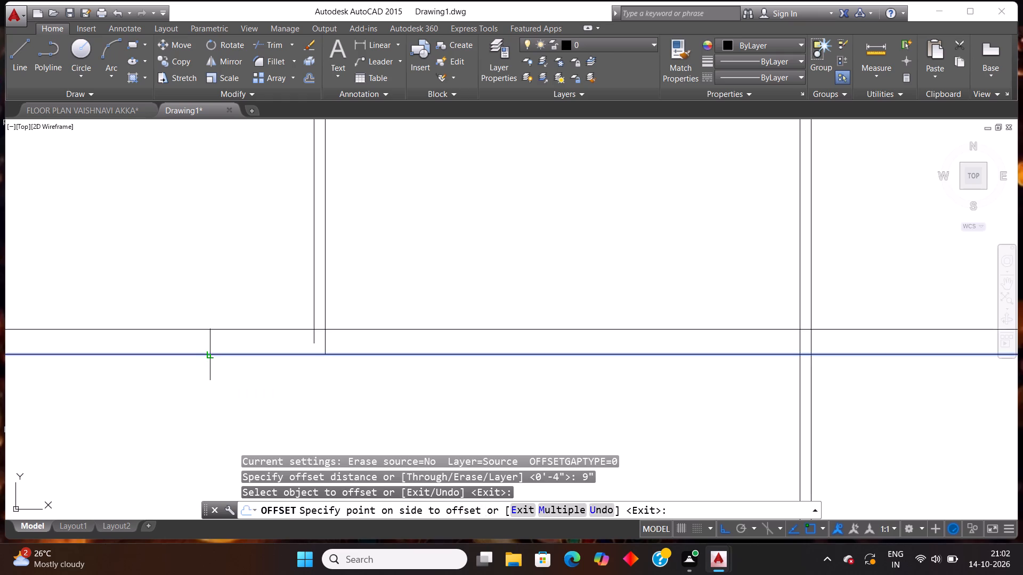
pyautogui.click(213, 279)
pyautogui.scroll(-3, 261, 310)
pyautogui.scroll(2, 237, 304)
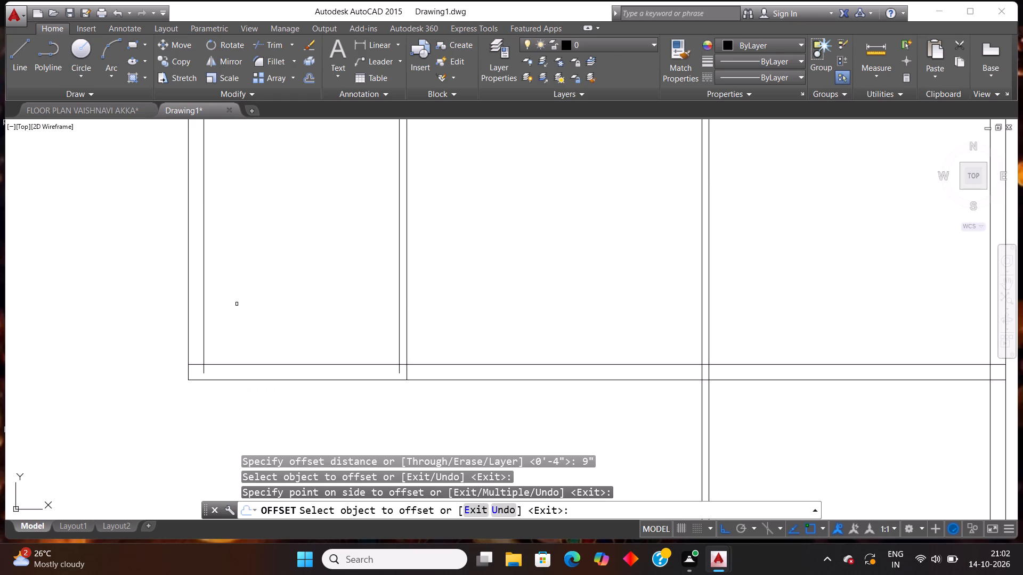
pyautogui.press('Escape')
# Trim the overlapping lines at the new bottom wall's left corner and at its junction with the lower-left room's partition.
pyautogui.write('tr')
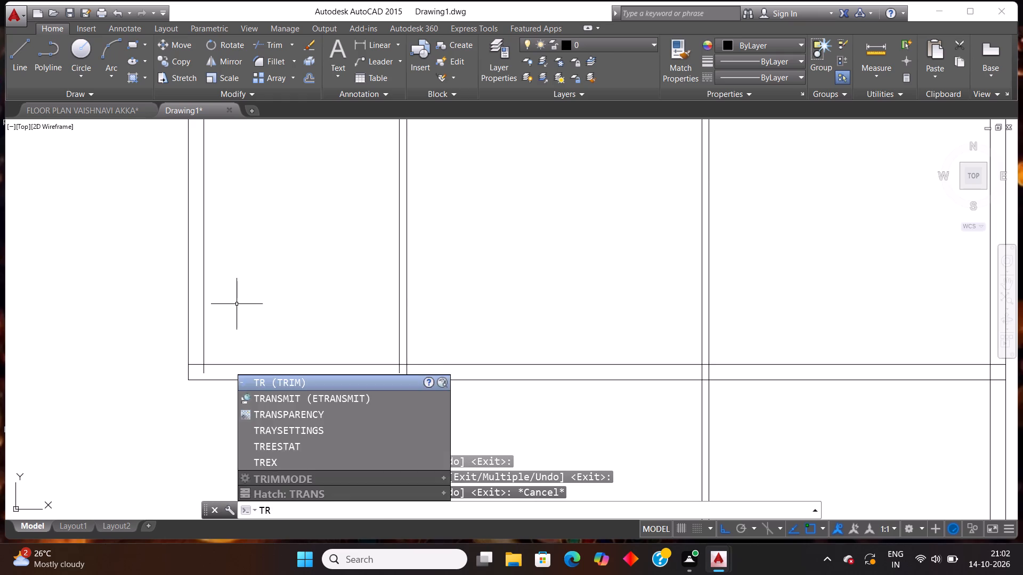
pyautogui.press('Return')
pyautogui.press('Return')
pyautogui.scroll(2, 163, 358)
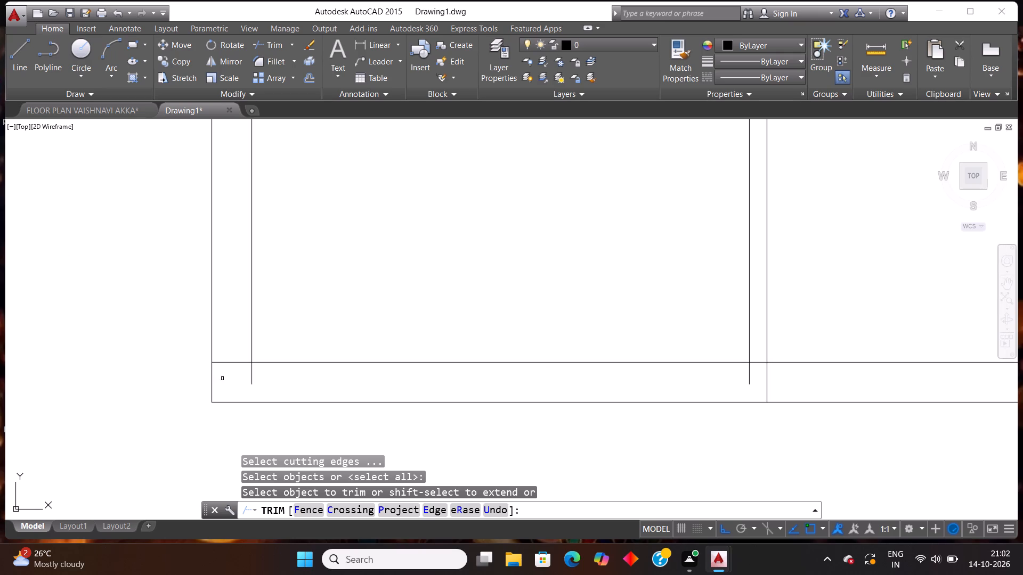
pyautogui.click(225, 377)
pyautogui.click(232, 351)
pyautogui.click(248, 379)
pyautogui.click(313, 389)
pyautogui.scroll(-2, 338, 376)
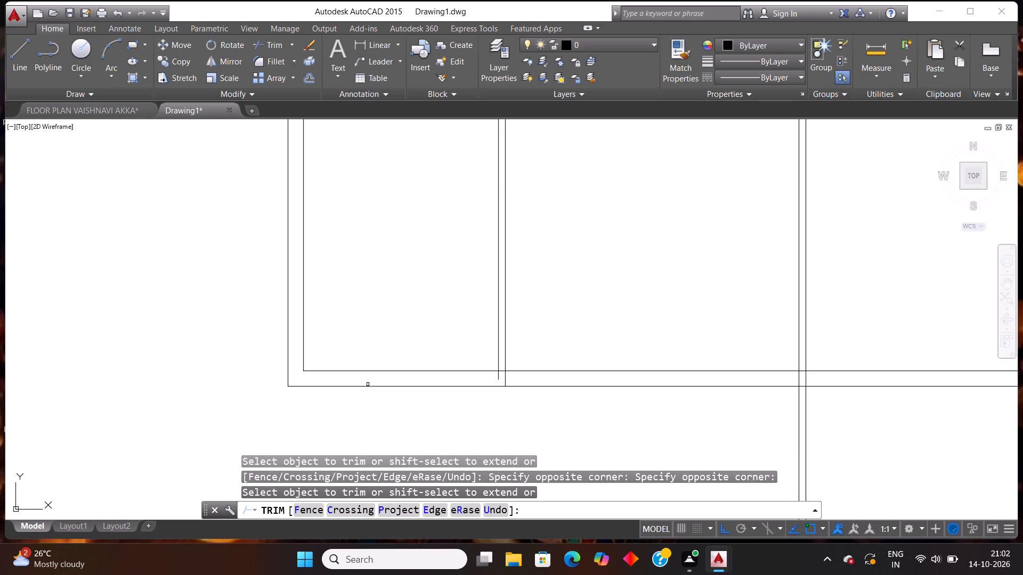
pyautogui.scroll(1, 519, 406)
pyautogui.click(458, 357)
pyautogui.click(508, 363)
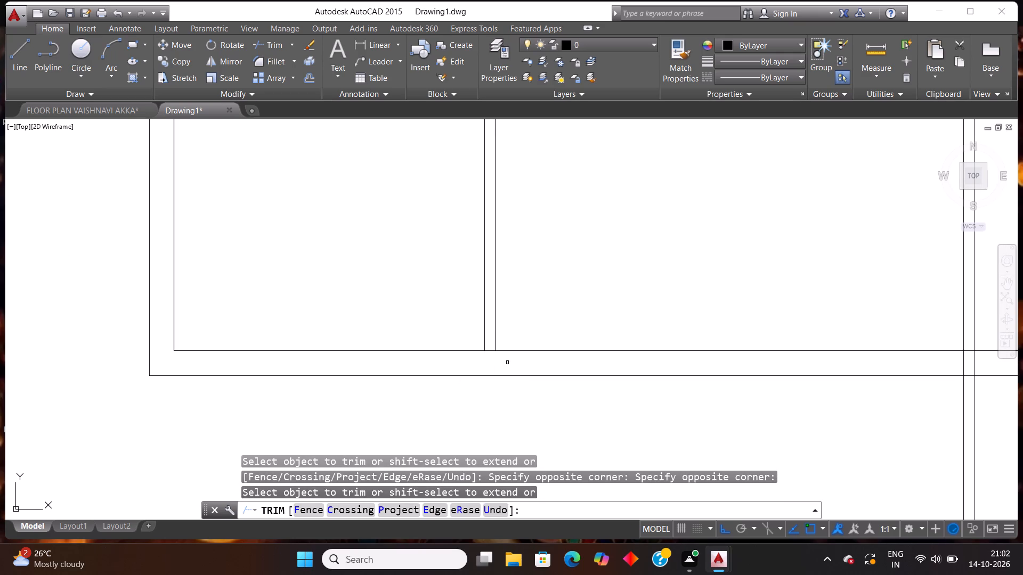
pyautogui.click(491, 357)
pyautogui.click(490, 344)
# Trim the overlapping wall and partition lines where the middle vertical partition crosses the new 9" bottom wall.
pyautogui.scroll(-2, 491, 335)
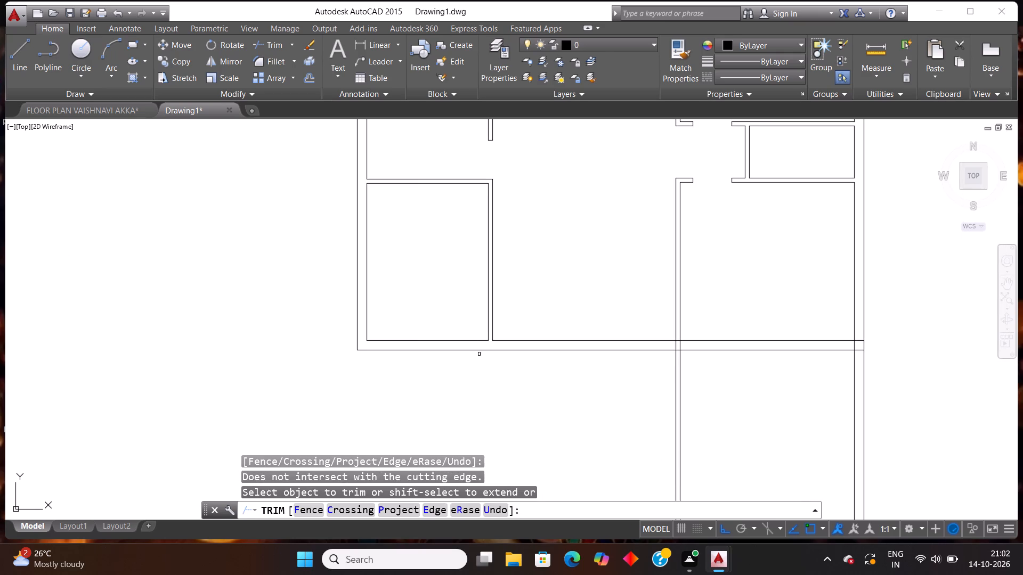
pyautogui.scroll(-1, 567, 351)
pyautogui.scroll(1, 658, 338)
pyautogui.scroll(2, 592, 365)
pyautogui.scroll(2, 693, 328)
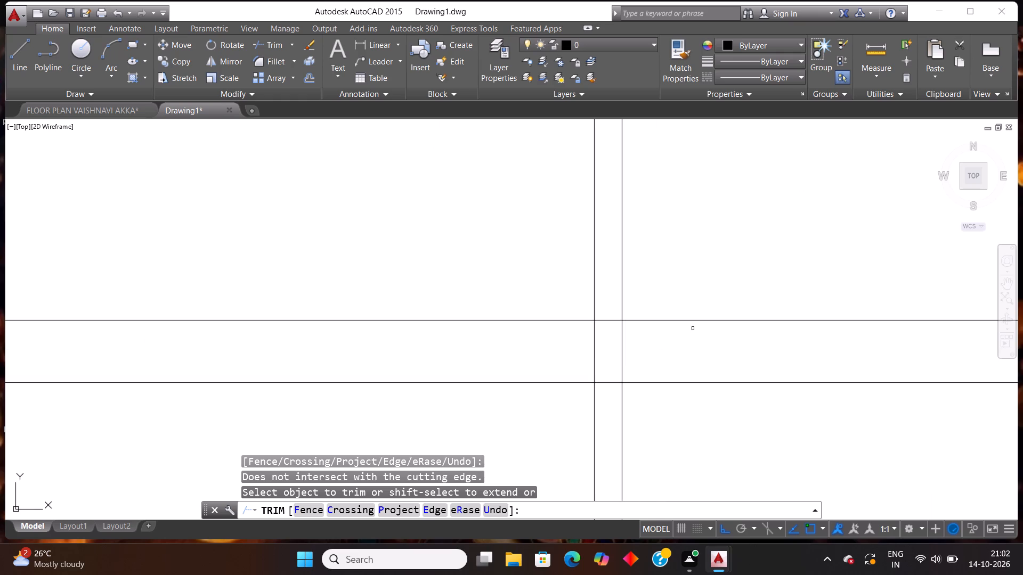
pyautogui.click(571, 364)
pyautogui.click(692, 347)
pyautogui.click(600, 327)
pyautogui.click(607, 310)
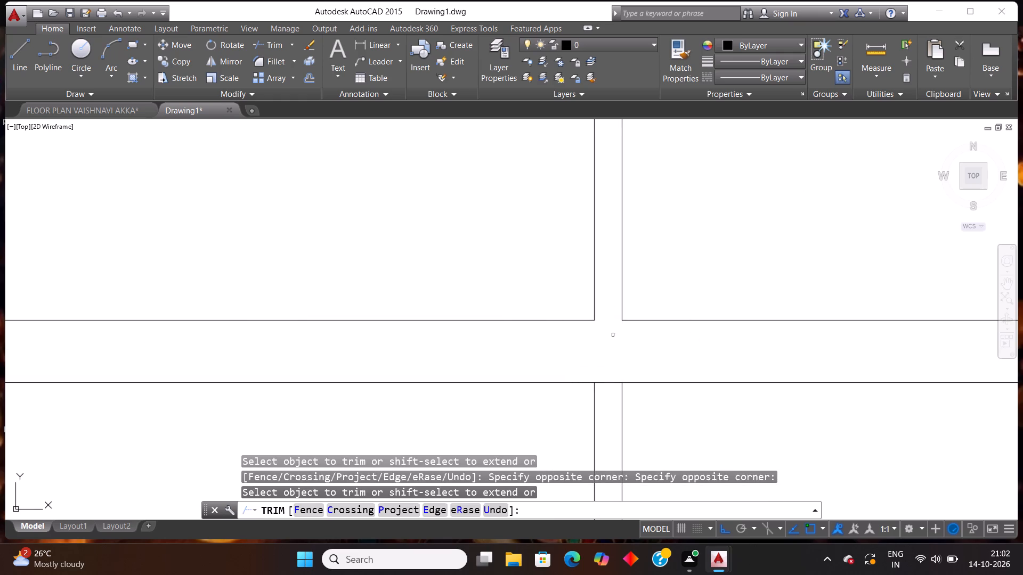
pyautogui.click(610, 375)
pyautogui.click(607, 398)
# Trim the overlapping lines where the new bottom wall meets the right outer wall.
pyautogui.scroll(-5, 526, 324)
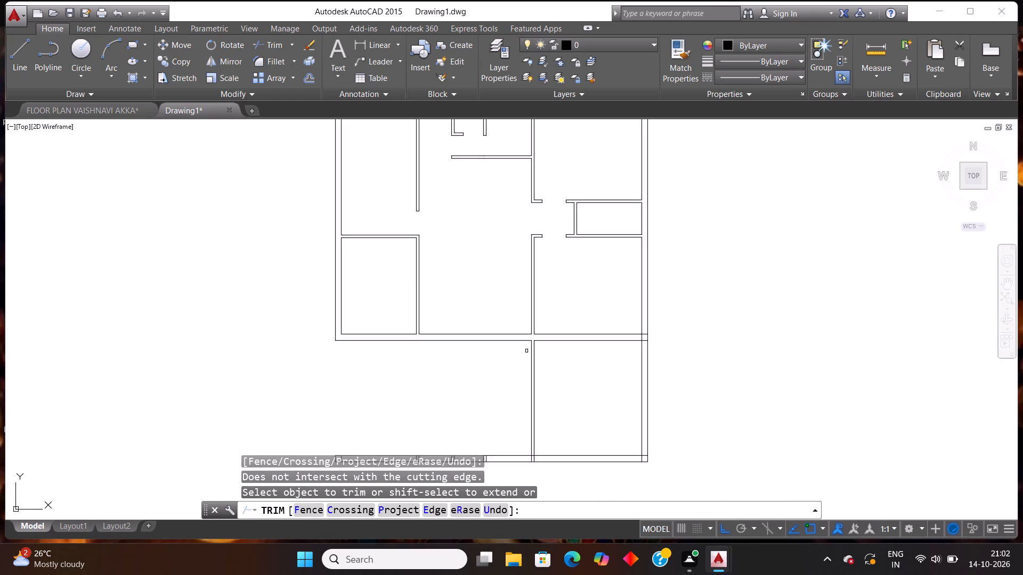
pyautogui.scroll(-1, 526, 351)
pyautogui.scroll(6, 594, 339)
pyautogui.click(560, 348)
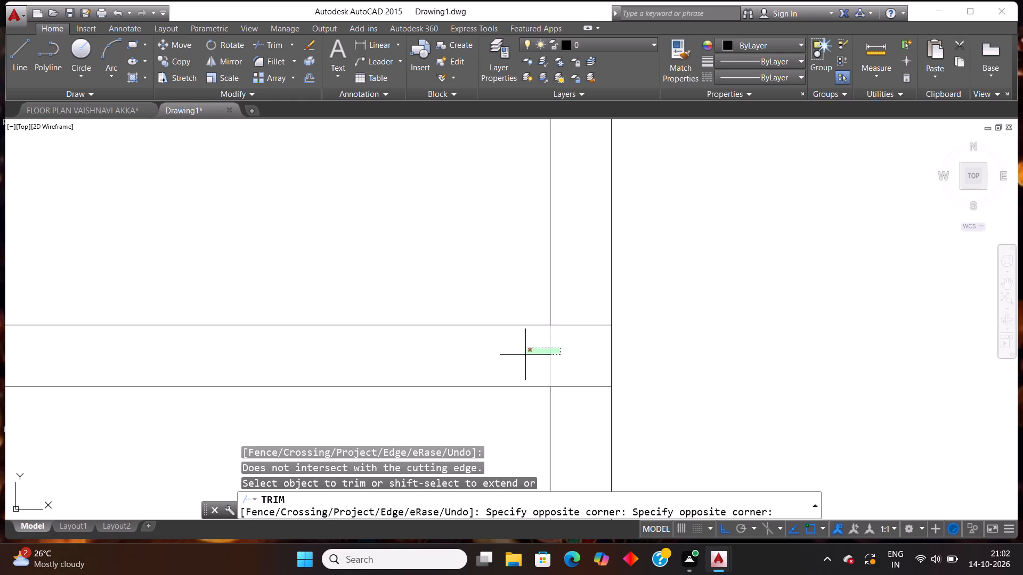
pyautogui.click(525, 355)
pyautogui.click(596, 312)
pyautogui.click(584, 401)
# Trim away the old bottom wall beneath the lower-right area and the middle partition below the new bottom wall.
pyautogui.scroll(-6, 575, 350)
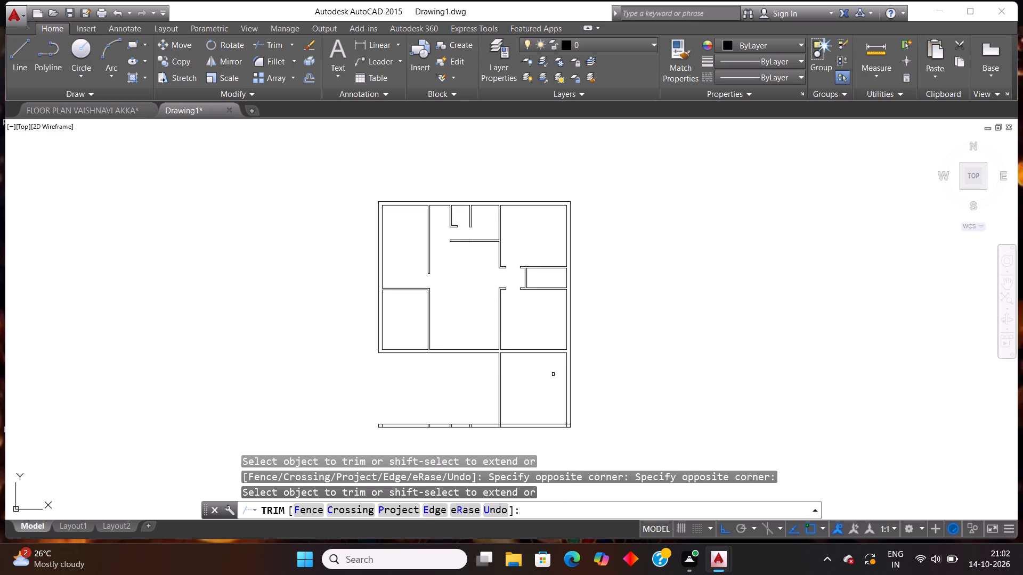
pyautogui.scroll(-1, 548, 381)
pyautogui.scroll(1, 542, 426)
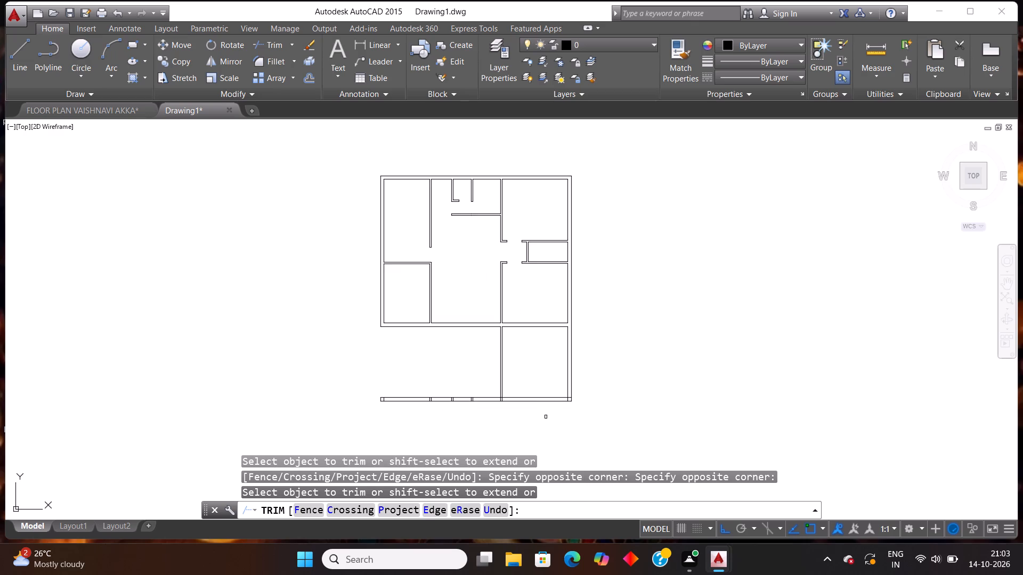
pyautogui.click(543, 415)
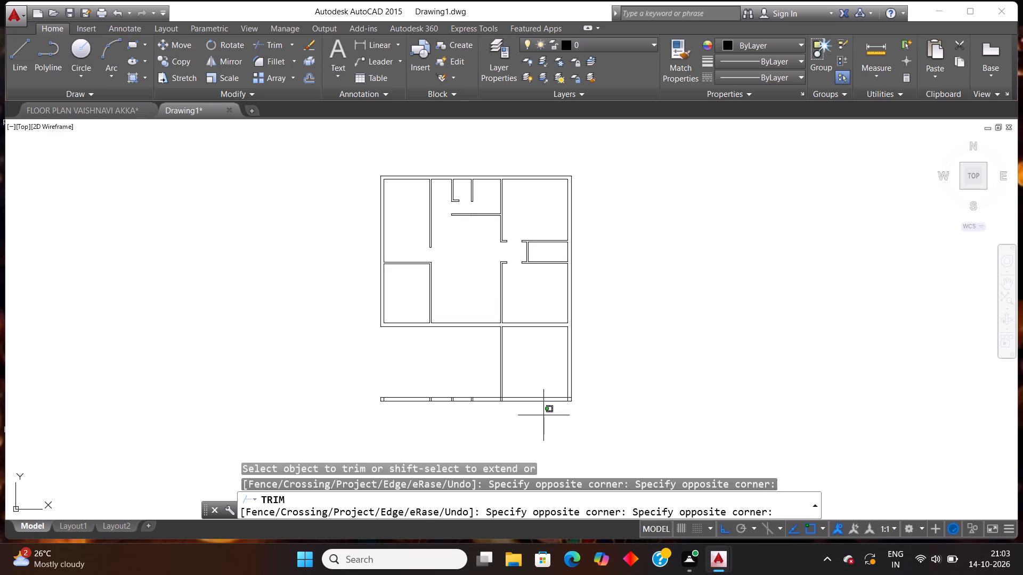
pyautogui.click(537, 373)
pyautogui.click(528, 359)
pyautogui.click(476, 367)
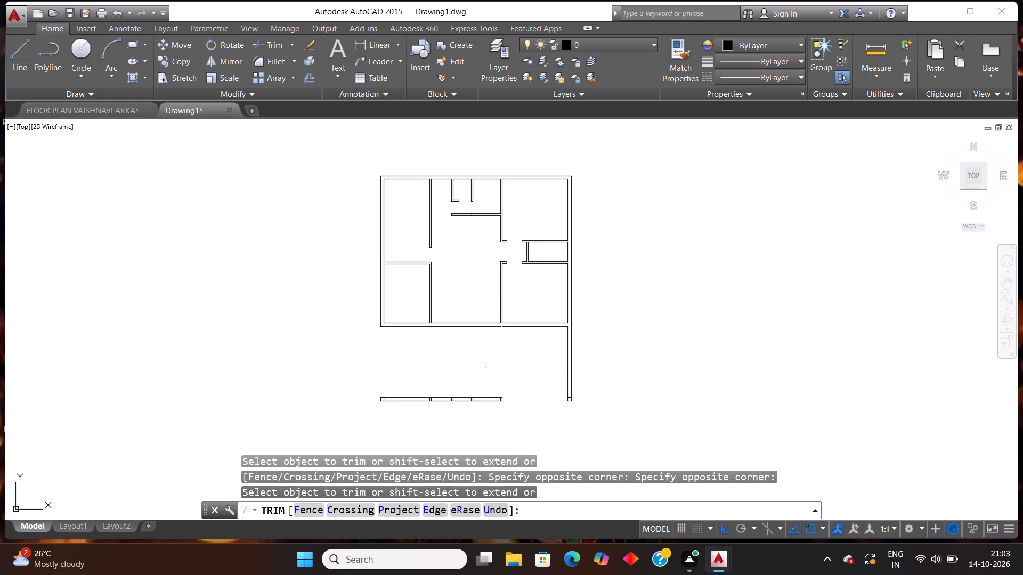
pyautogui.click(554, 366)
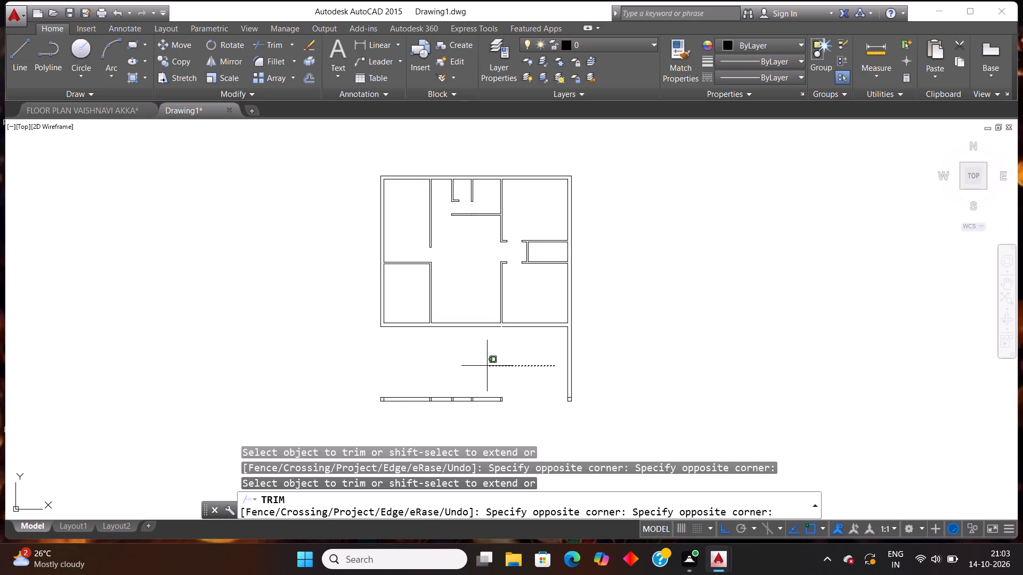
pyautogui.press('Escape')
# Extend the new bottom wall's outer face line left across the gap at the middle partition.
pyautogui.write('ex')
pyautogui.press('Return')
pyautogui.press('Return')
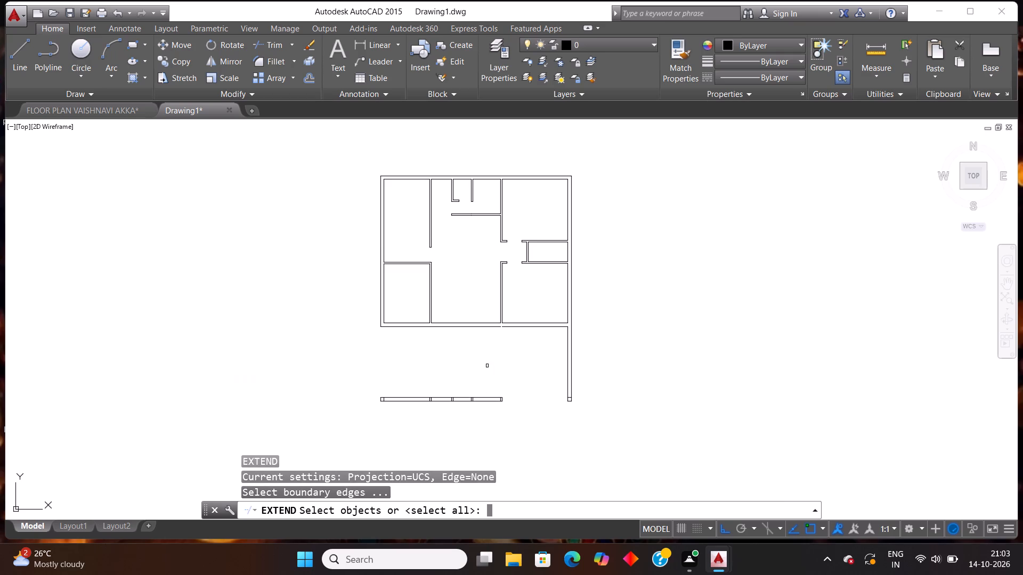
pyautogui.click(554, 326)
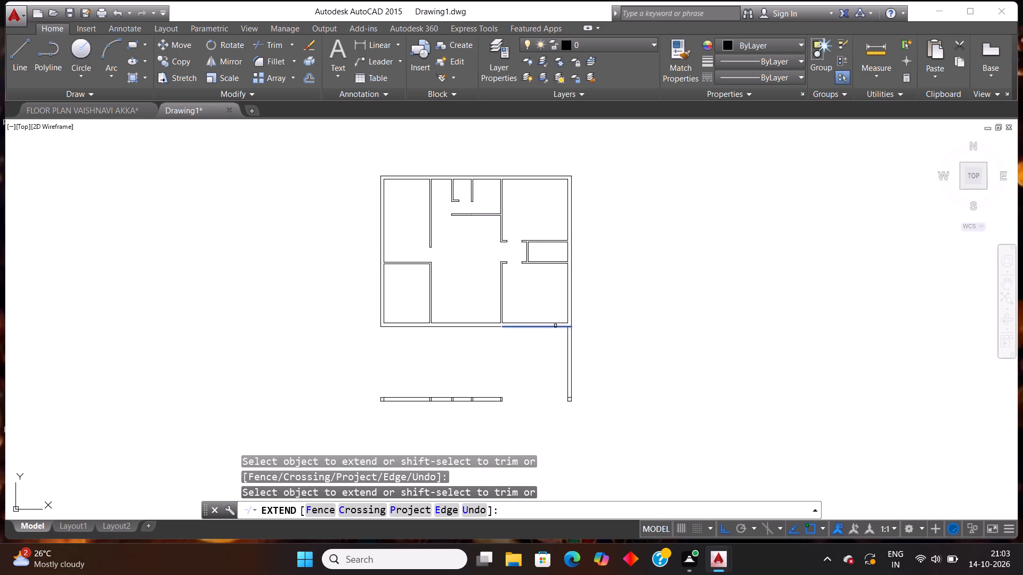
pyautogui.click(518, 327)
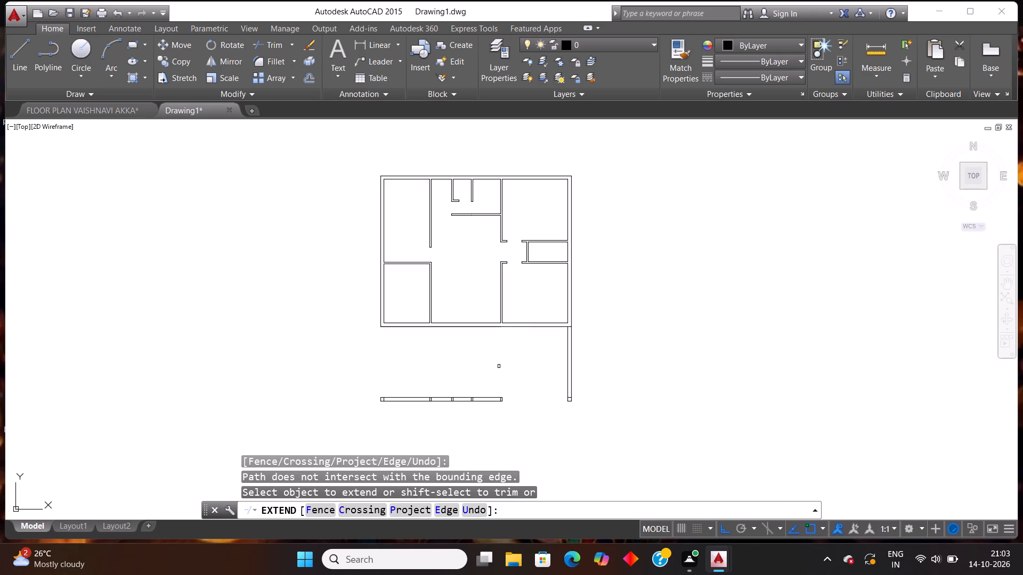
pyautogui.press('Escape')
# Trim away both faces of the right outer wall below the new bottom wall.
pyautogui.write('tr')
pyautogui.press('Return')
pyautogui.press('Return')
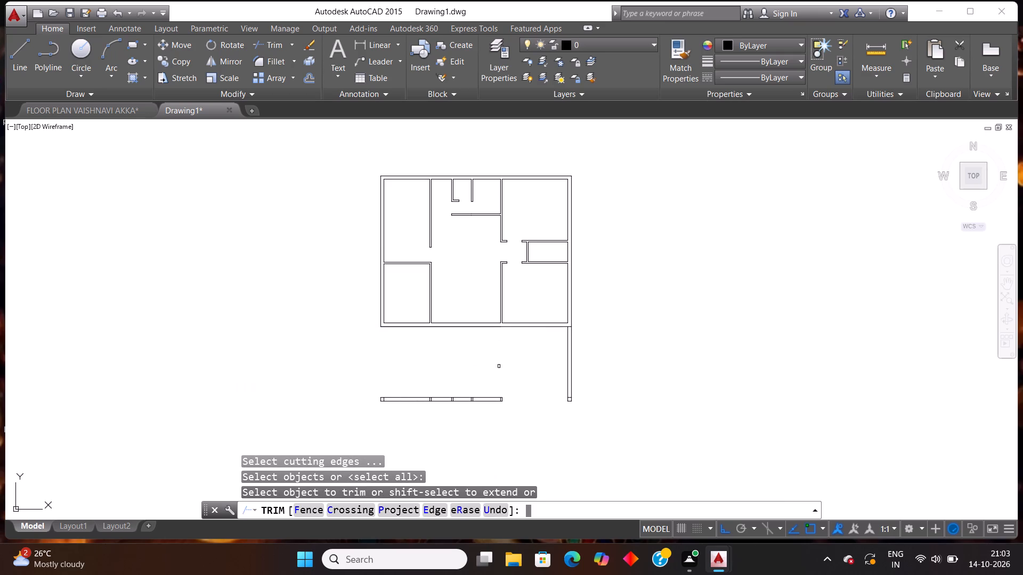
pyautogui.moveTo(529, 356); pyautogui.dragTo(537, 354)
pyautogui.click(646, 338)
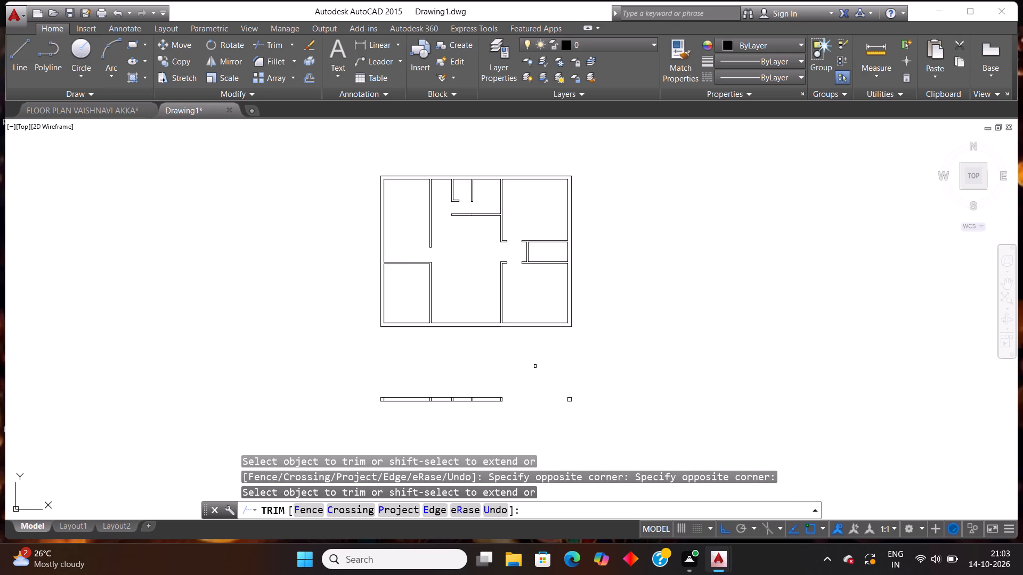
pyautogui.press('Escape')
# Extend both lines of the middle vertical partition down past the new bottom wall to the old bottom wall.
pyautogui.write('ex')
pyautogui.press('Return')
pyautogui.press('Return')
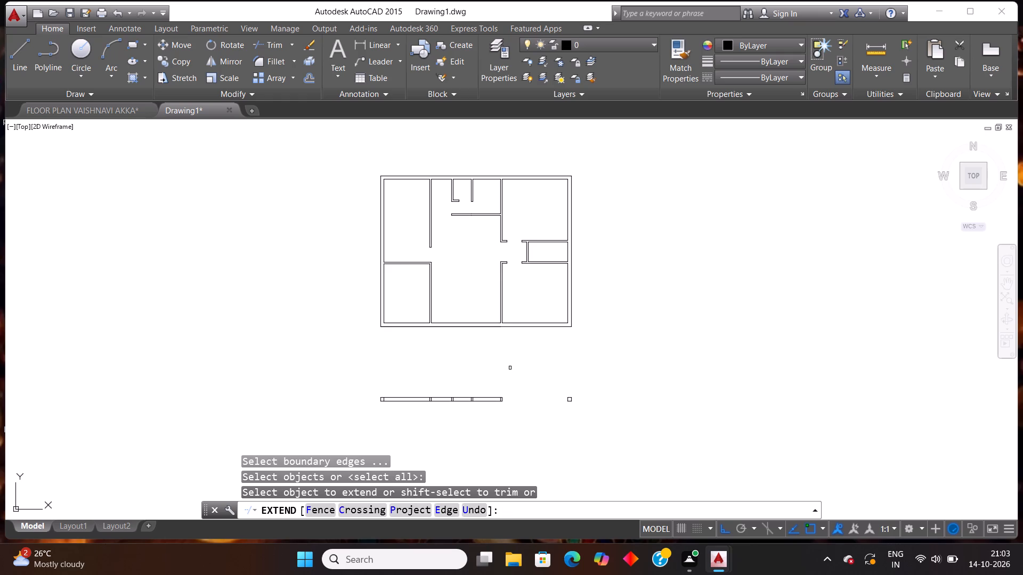
pyautogui.click(501, 314)
pyautogui.click(499, 318)
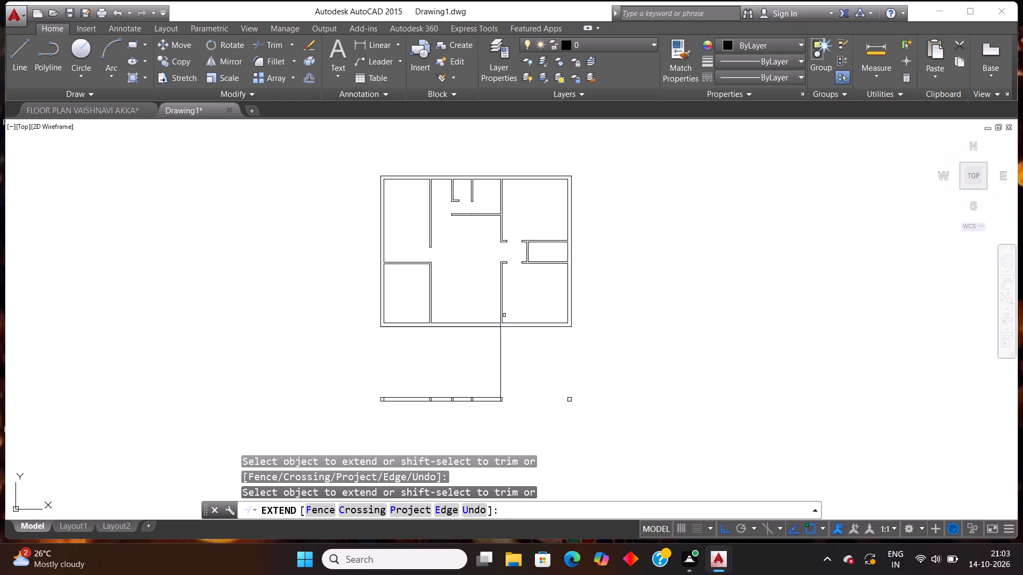
pyautogui.click(502, 317)
pyautogui.click(501, 321)
pyautogui.scroll(2, 521, 322)
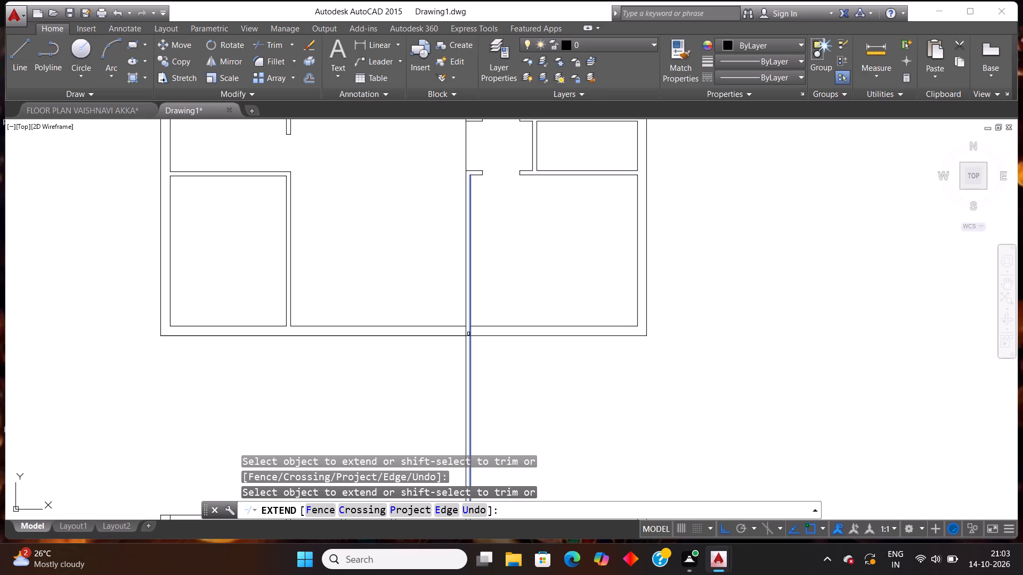
pyautogui.click(469, 334)
pyautogui.press('Escape')
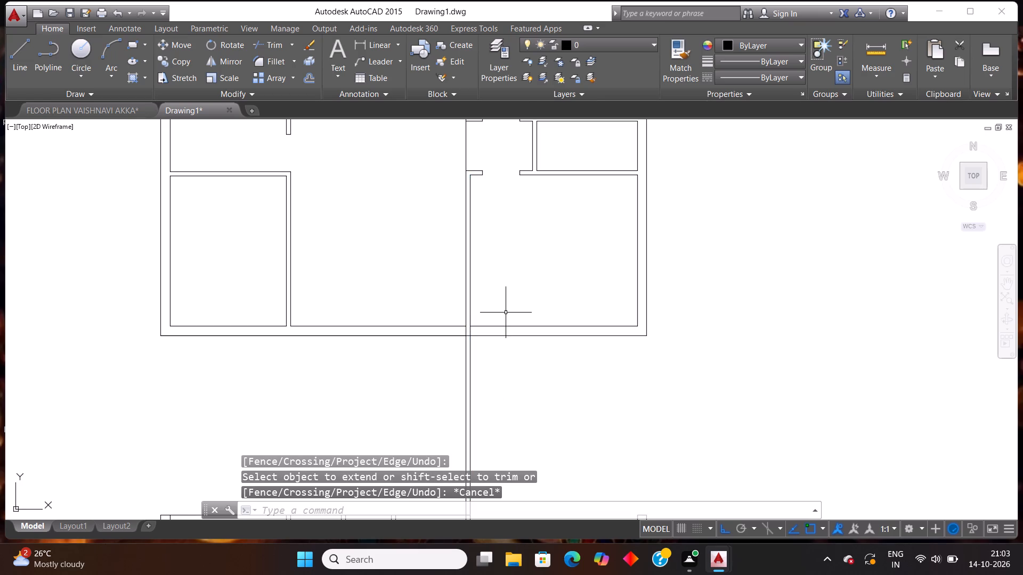
# Trim the line that crosses the opening in the middle partition, beside the small room on the right.
pyautogui.write('tr')
pyautogui.press('Return')
pyautogui.press('Return')
pyautogui.scroll(-2, 506, 313)
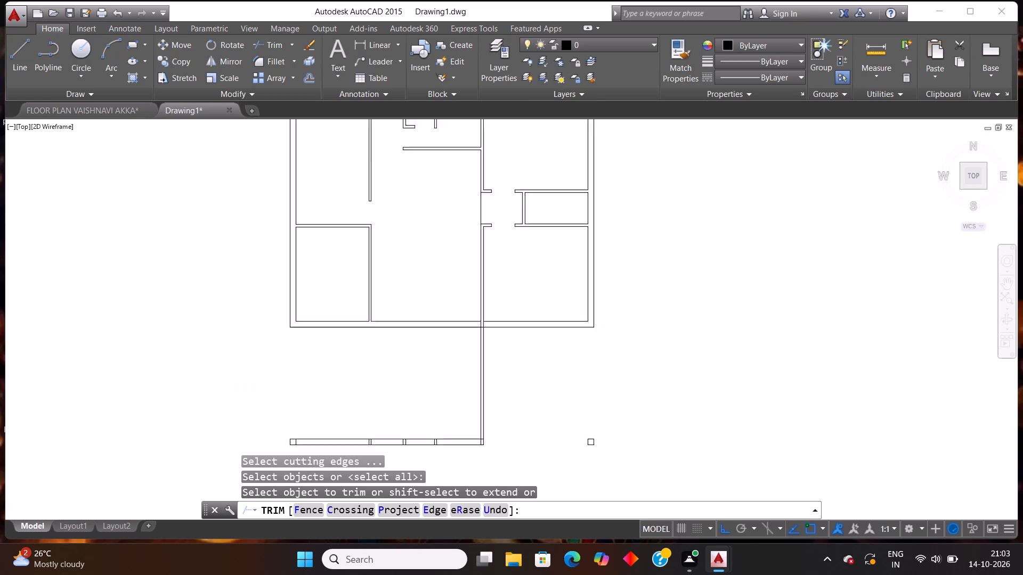
pyautogui.scroll(2, 514, 259)
pyautogui.click(465, 229)
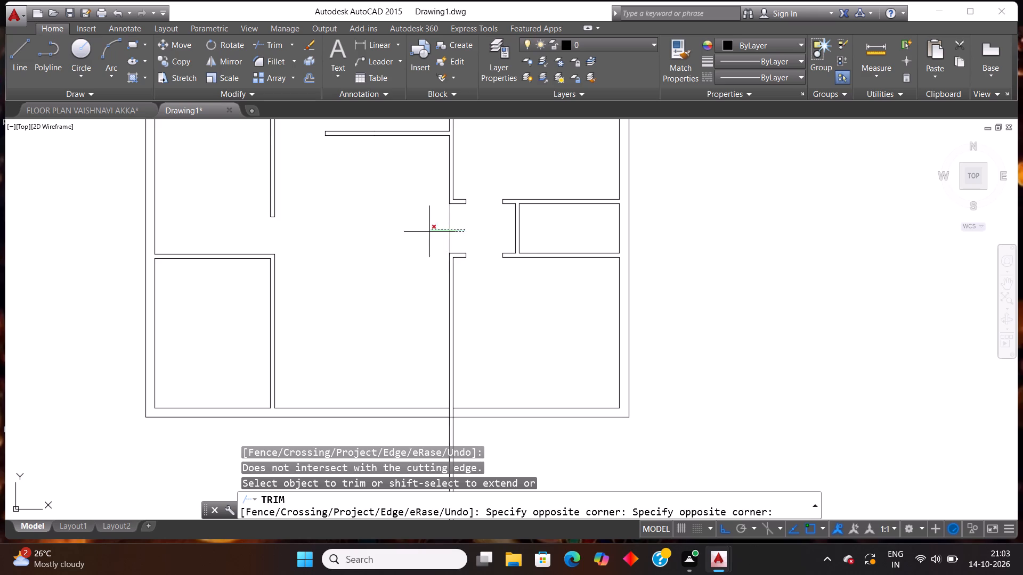
pyautogui.click(429, 232)
pyautogui.scroll(-3, 483, 236)
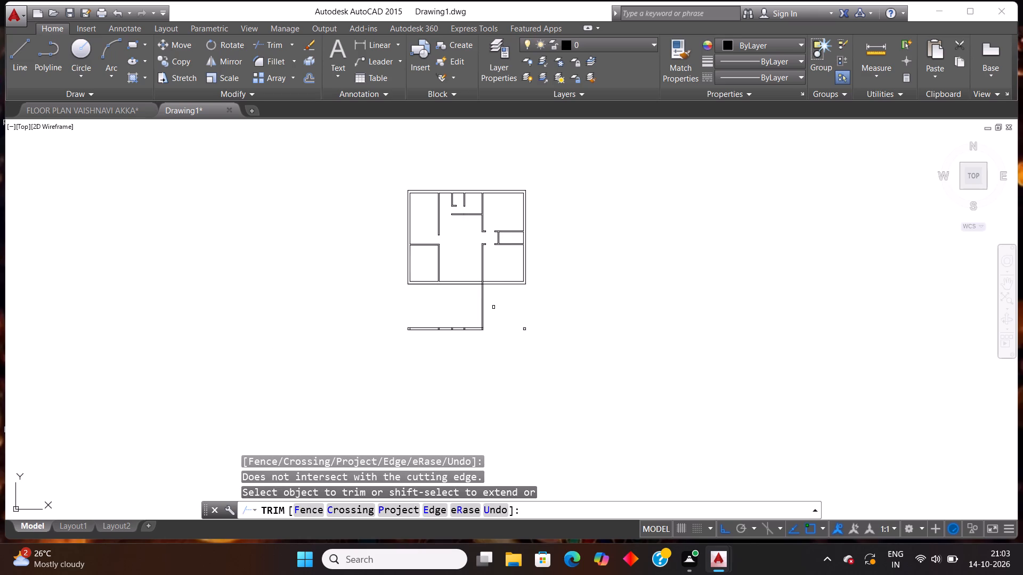
pyautogui.press('Escape')
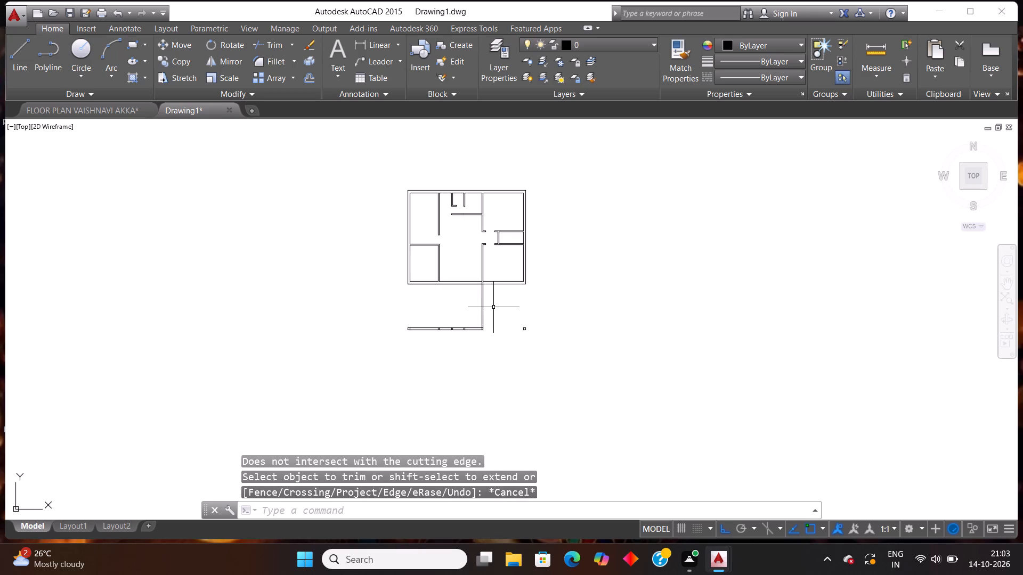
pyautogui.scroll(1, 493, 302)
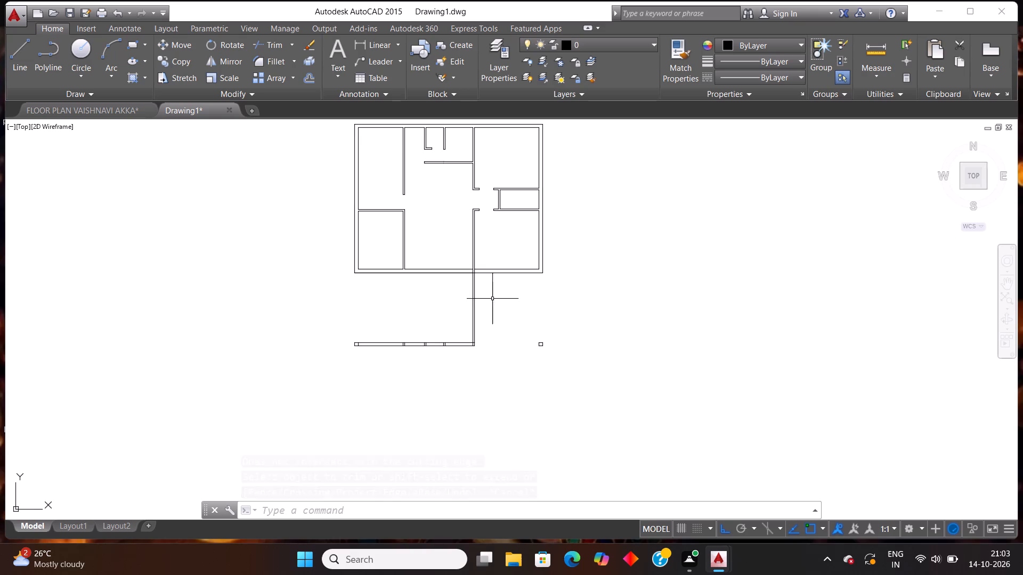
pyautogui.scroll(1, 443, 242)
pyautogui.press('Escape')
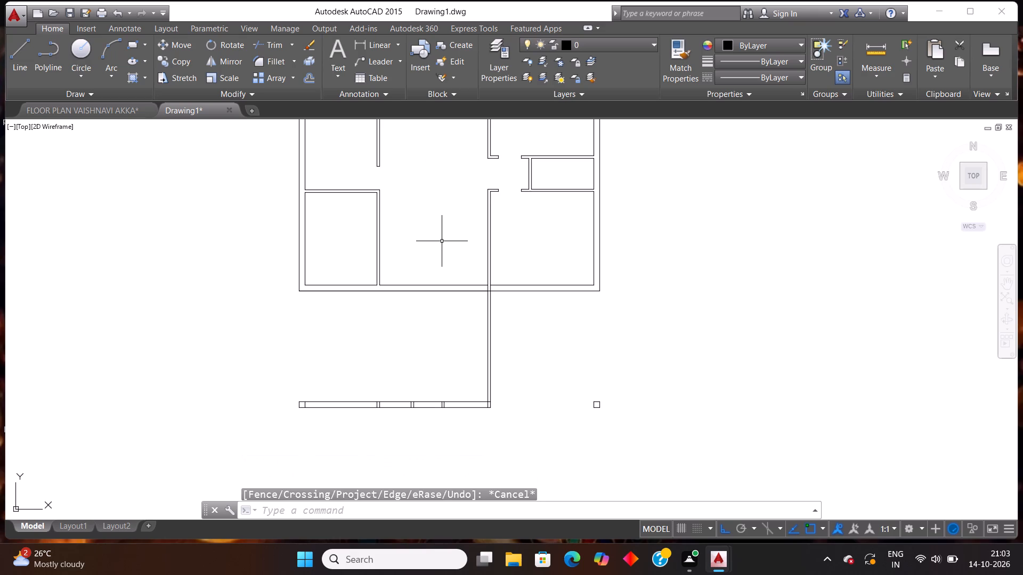
# Offset the left line of the middle partition below the doorway 6'3" to the left.
pyautogui.write('off')
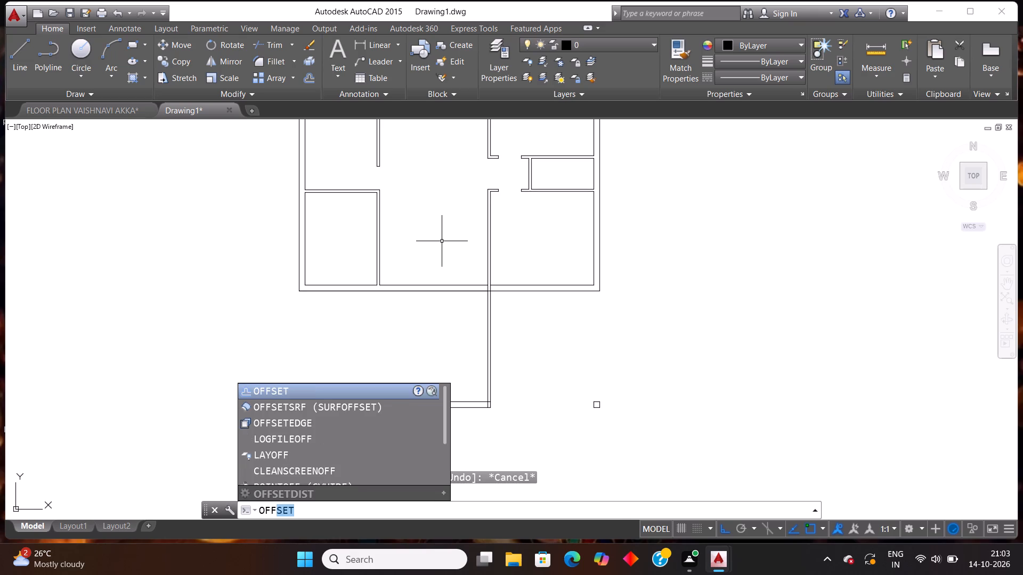
pyautogui.press('Return')
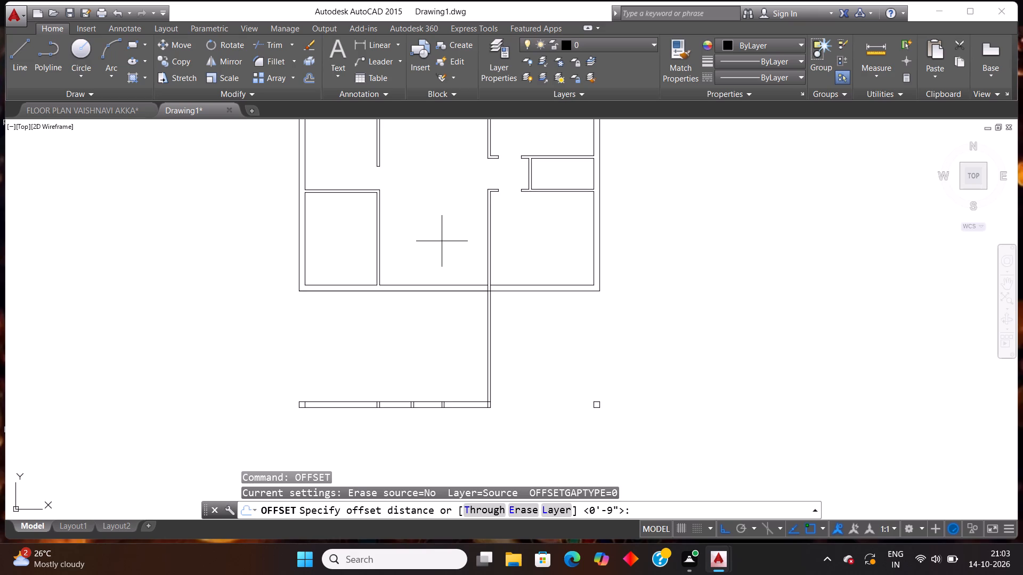
pyautogui.write("6'")
pyautogui.write('3"')
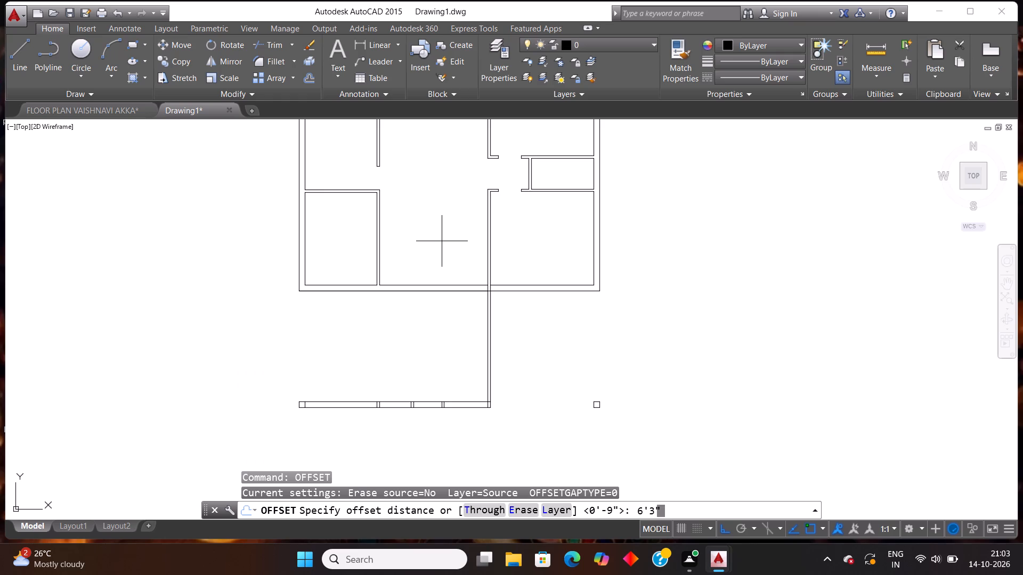
pyautogui.press('Return')
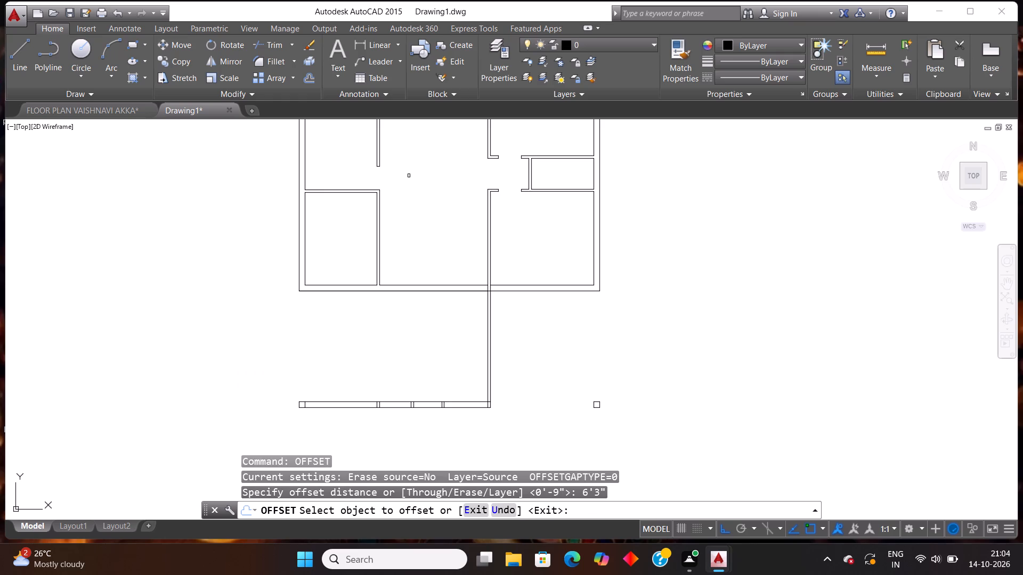
pyautogui.scroll(1, 478, 205)
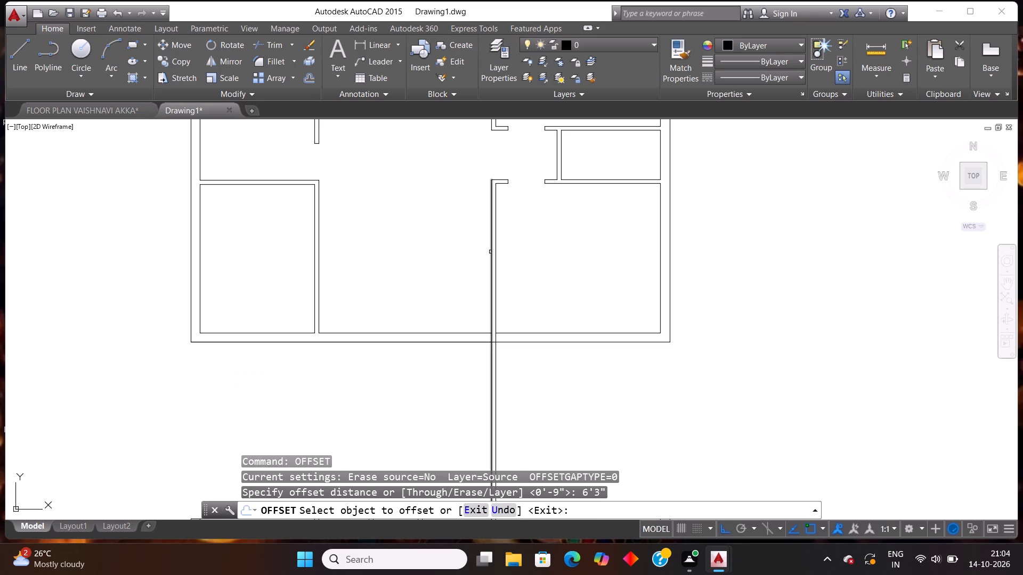
pyautogui.click(490, 252)
pyautogui.click(377, 227)
pyautogui.press('Escape')
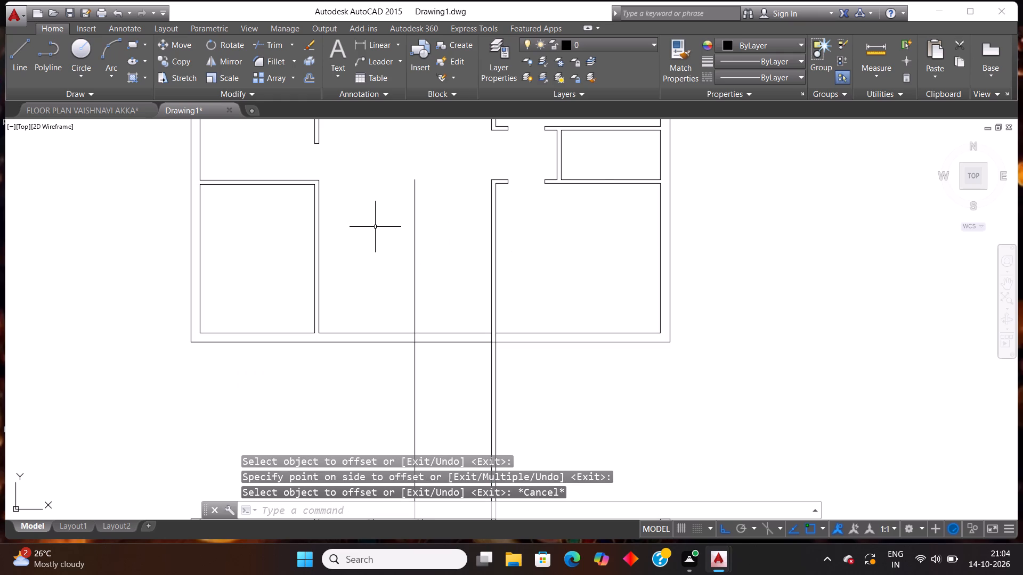
# Offset the newly created vertical line 4" to the left to give the new partition its thickness.
pyautogui.write('off')
pyautogui.press('Return')
pyautogui.write('4"')
pyautogui.press('Return')
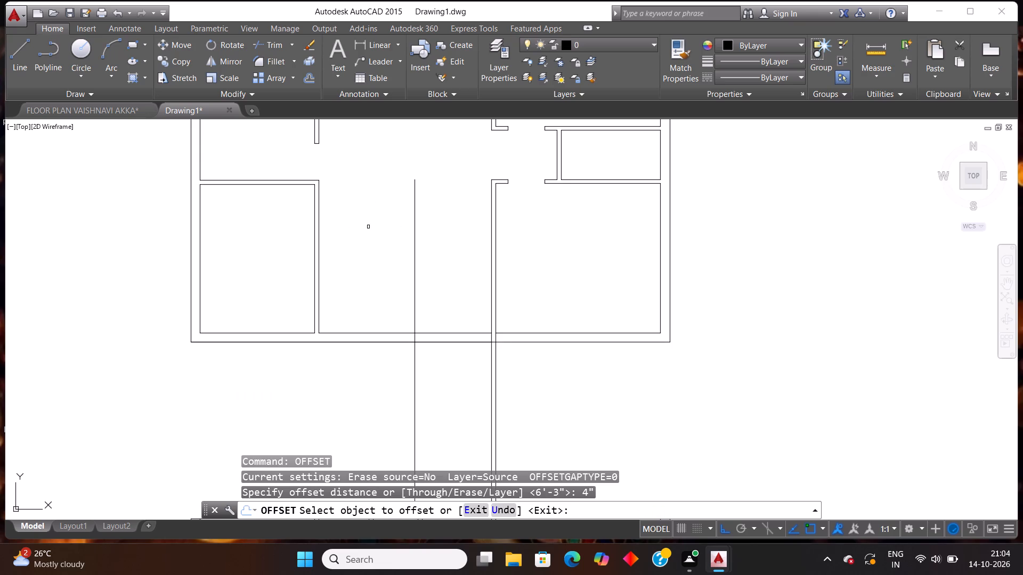
pyautogui.click(416, 198)
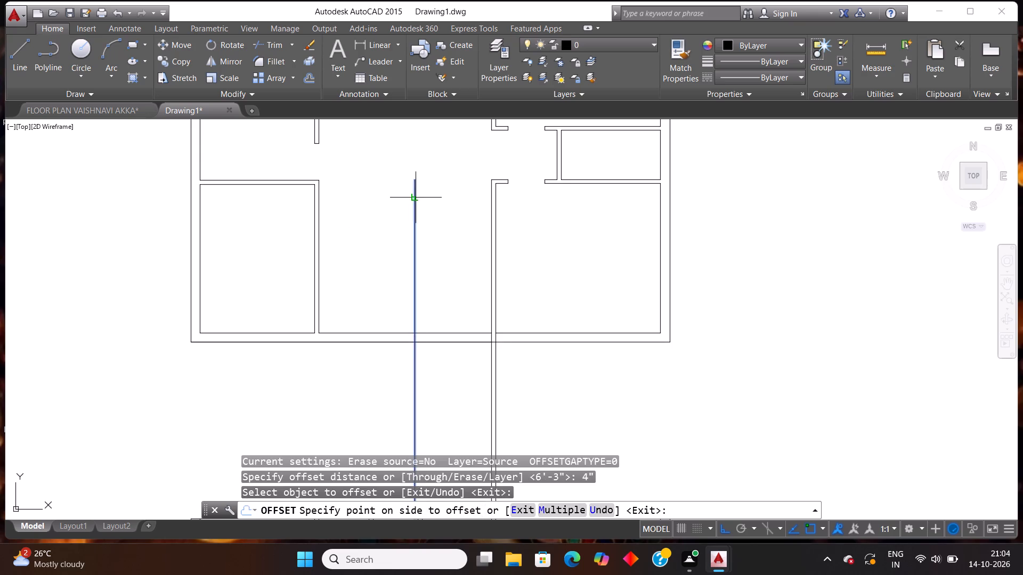
pyautogui.click(357, 218)
pyautogui.press('Escape')
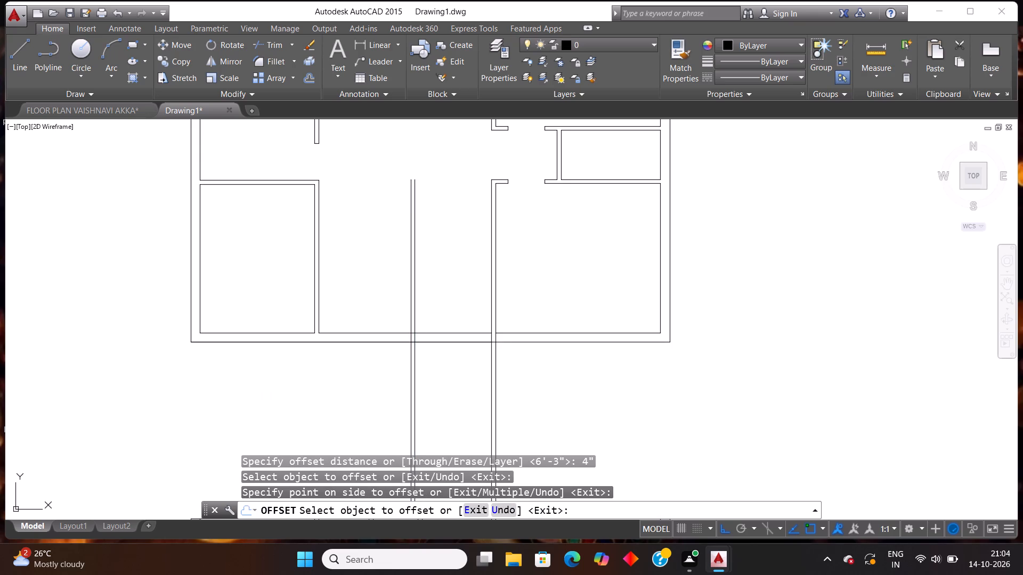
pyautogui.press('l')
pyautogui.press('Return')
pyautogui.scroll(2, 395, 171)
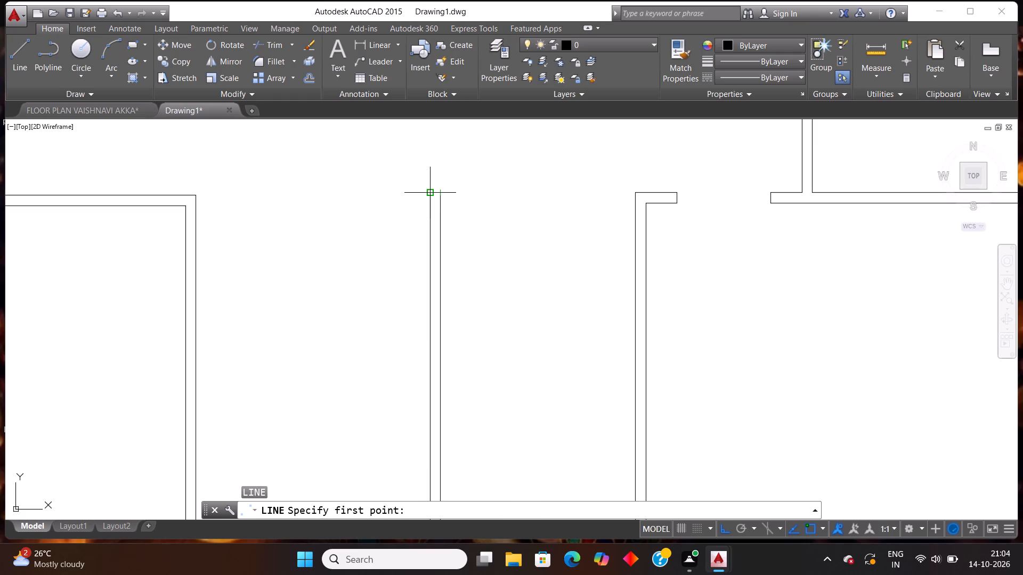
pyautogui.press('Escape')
# Extend the top line of the middle partition's short doorway stub left to the new partition's far line.
pyautogui.write('ex')
pyautogui.press('Return')
pyautogui.press('Return')
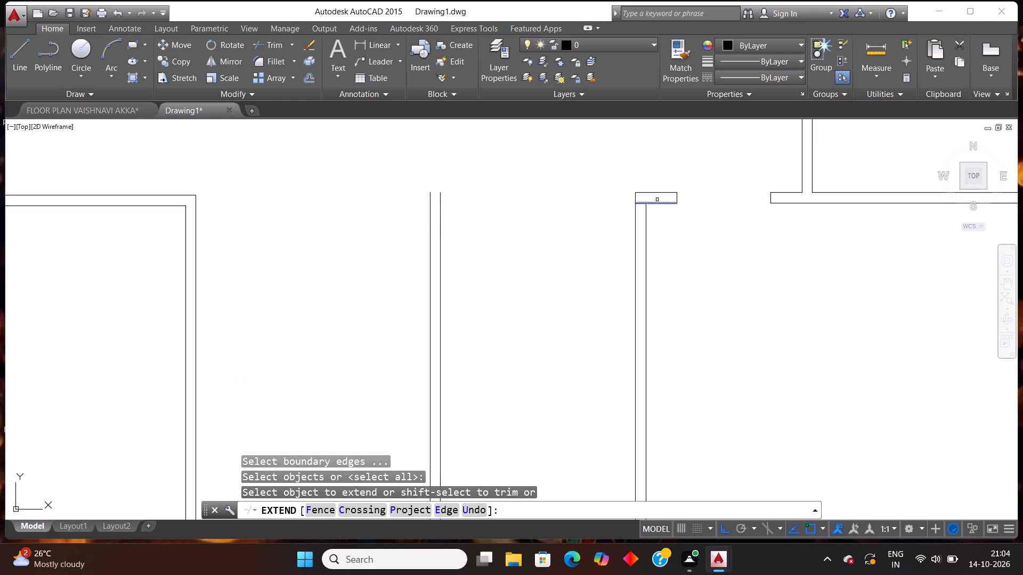
pyautogui.click(644, 194)
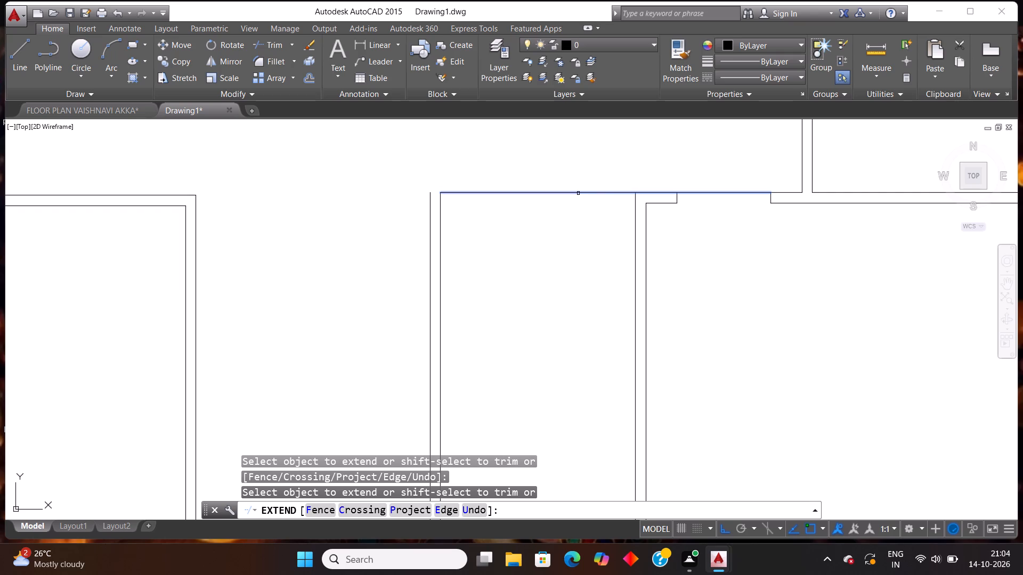
pyautogui.click(459, 193)
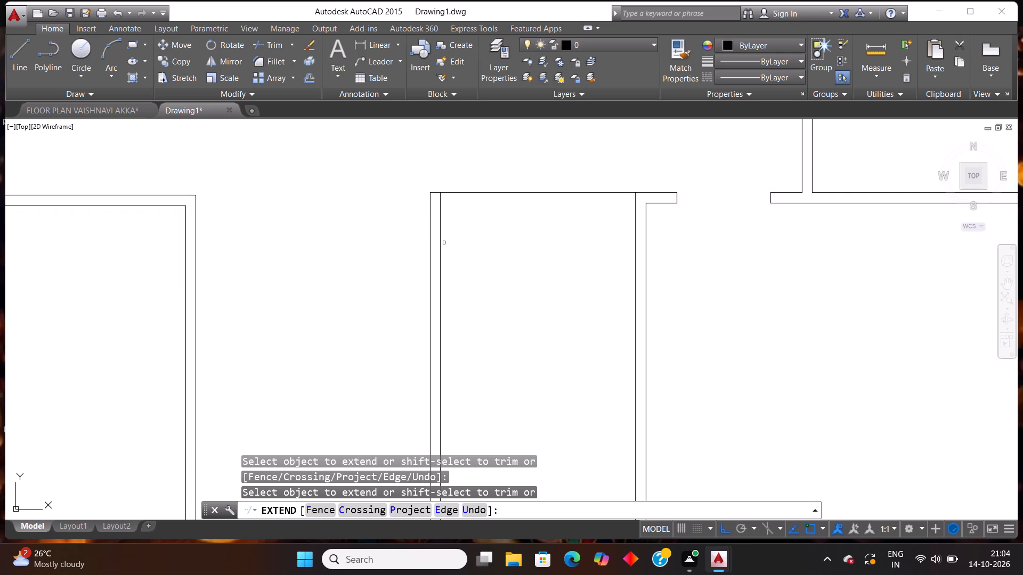
pyautogui.press('Escape')
# Trim the horizontal line spanning between the new partition's top end and the middle partition.
pyautogui.write('tr')
pyautogui.press('Return')
pyautogui.press('Return')
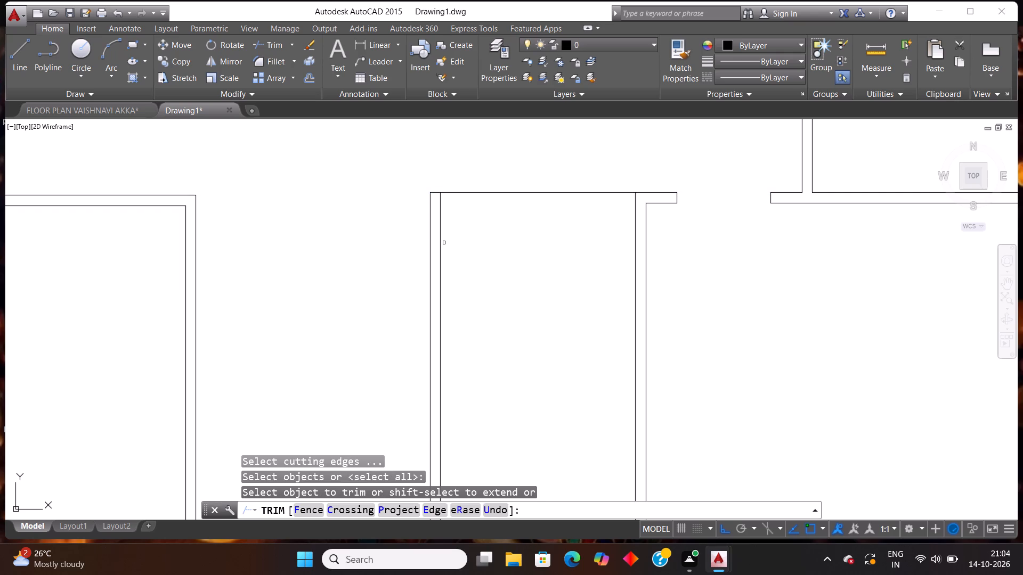
pyautogui.click(522, 209)
pyautogui.click(498, 168)
# Trim both lines of the new partition below the new bottom wall.
pyautogui.scroll(-2, 494, 187)
pyautogui.scroll(-1, 476, 248)
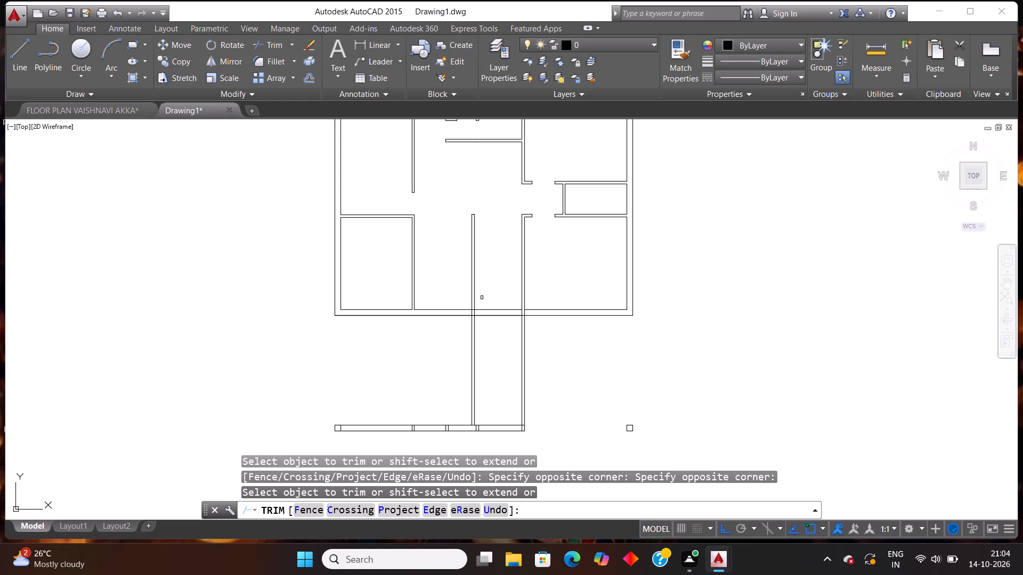
pyautogui.click(489, 371)
pyautogui.click(440, 385)
# Clean the new partition's junction with the new bottom wall by trimming the lines crossing inside the wall and the inner face line between them.
pyautogui.scroll(4, 467, 323)
pyautogui.click(505, 271)
pyautogui.click(441, 271)
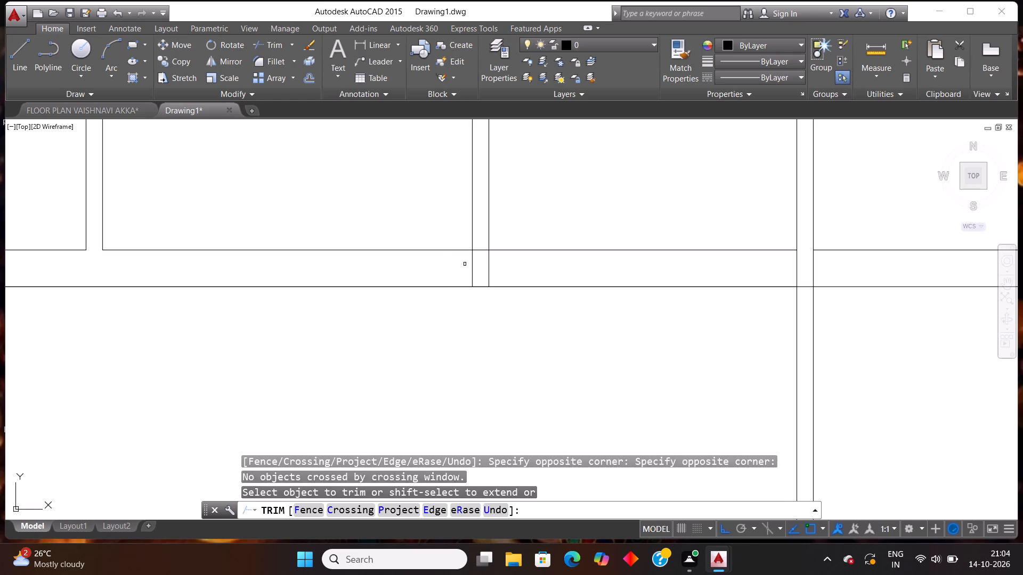
pyautogui.click(465, 264)
pyautogui.click(500, 265)
pyautogui.click(478, 259)
pyautogui.click(484, 246)
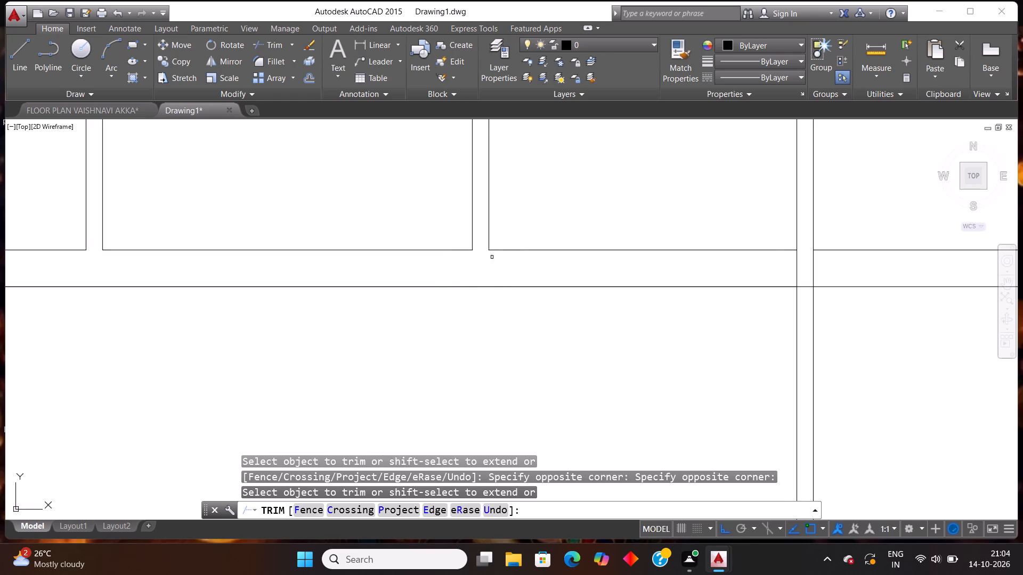
# Trim the middle partition's lines inside the new bottom wall and the wall's outer face line between them.
pyautogui.scroll(-3, 504, 270)
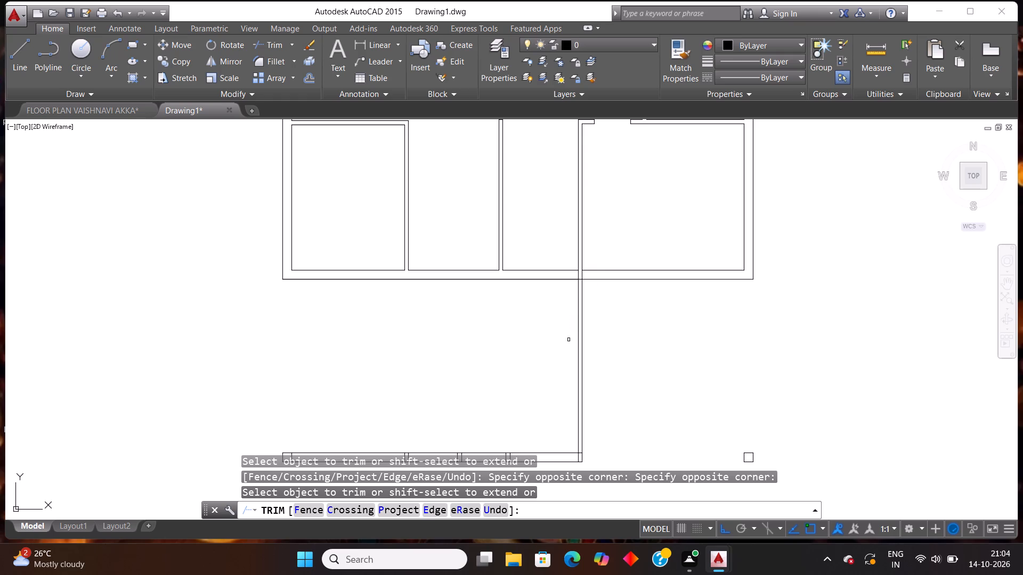
pyautogui.scroll(-1, 567, 344)
pyautogui.scroll(2, 597, 309)
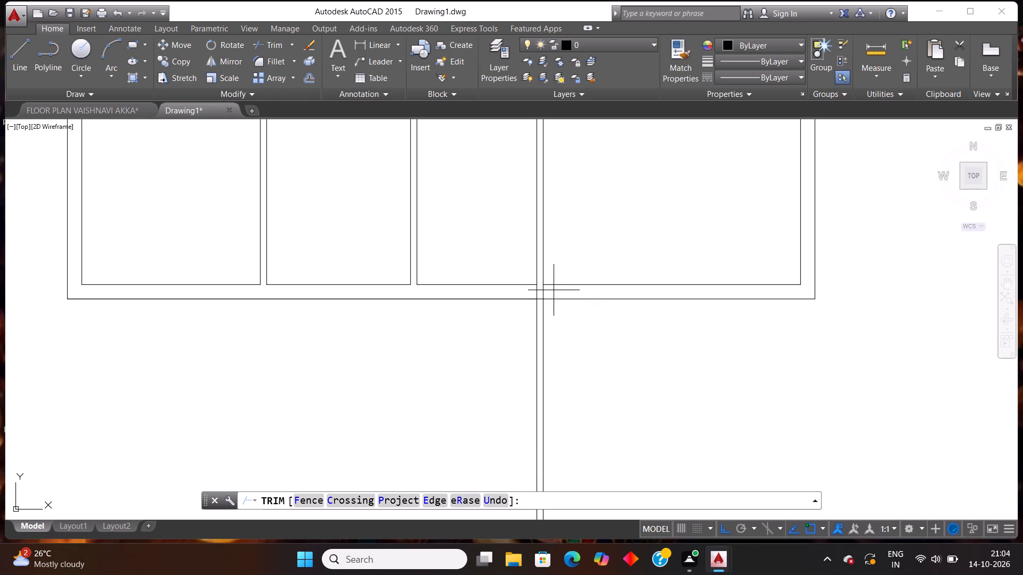
pyautogui.click(554, 290)
pyautogui.click(514, 293)
pyautogui.click(540, 301)
pyautogui.click(539, 294)
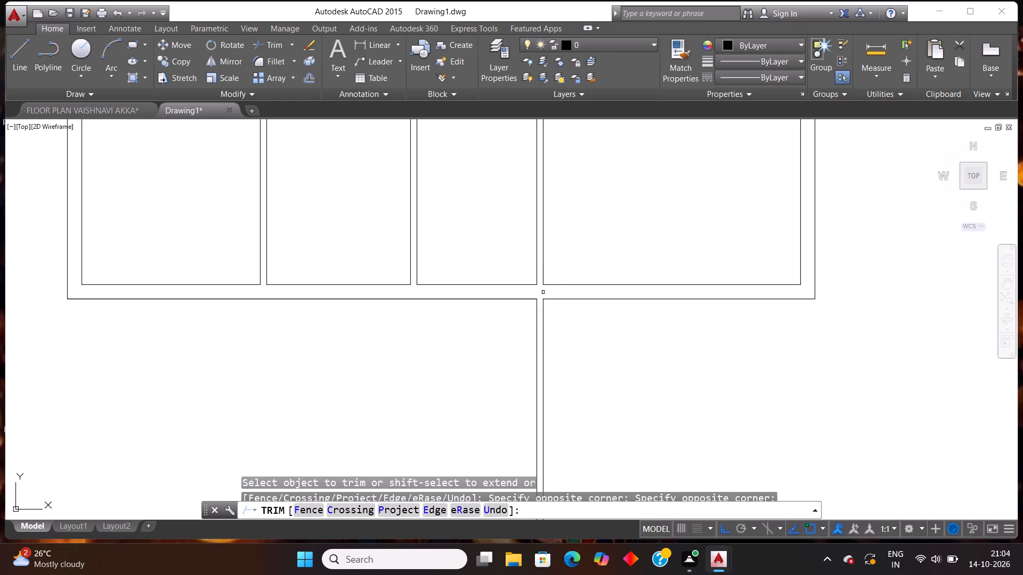
pyautogui.scroll(-3, 549, 291)
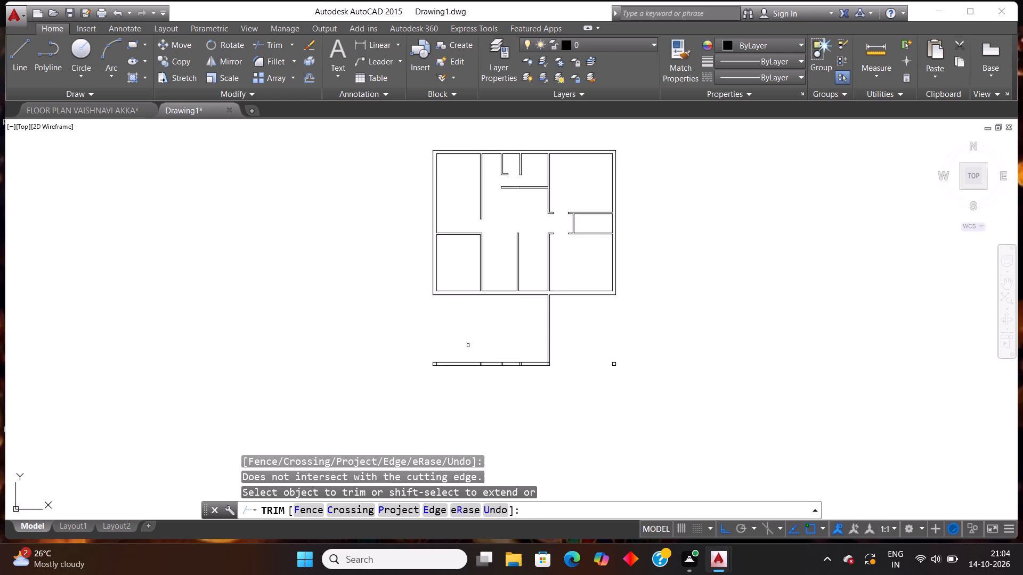
pyautogui.press('Escape')
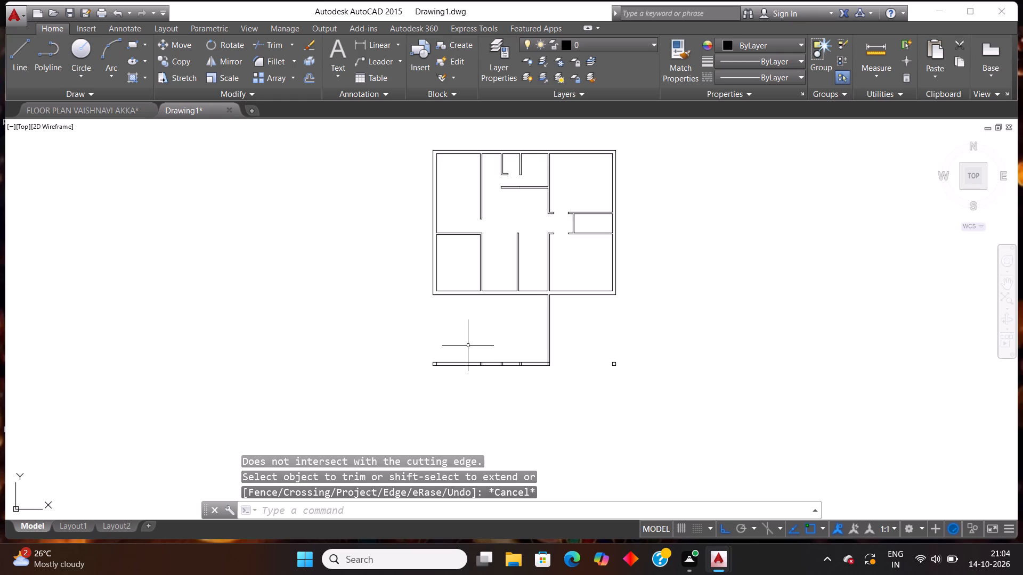
# Offset the left line of the middle partition below the new bottom wall 14'7" to the left.
pyautogui.write('off')
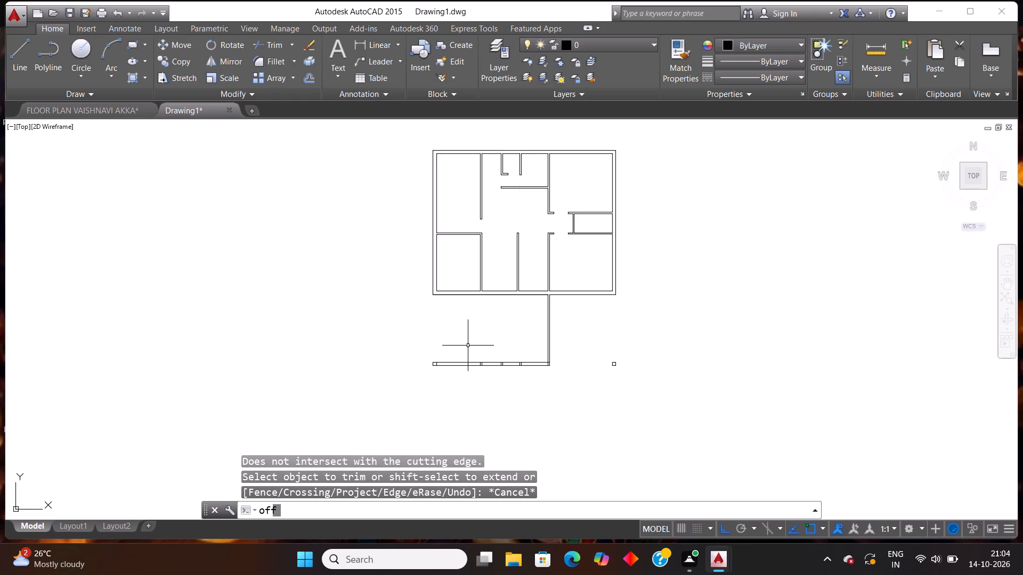
pyautogui.press('Return')
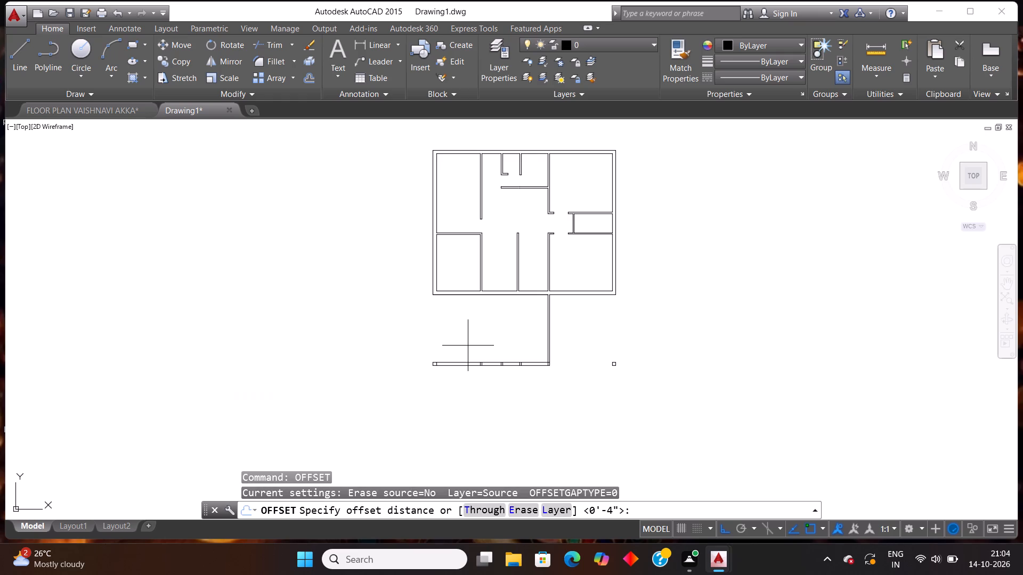
pyautogui.write('14')
pyautogui.write('\'7"')
pyautogui.press('Return')
pyautogui.scroll(2, 528, 334)
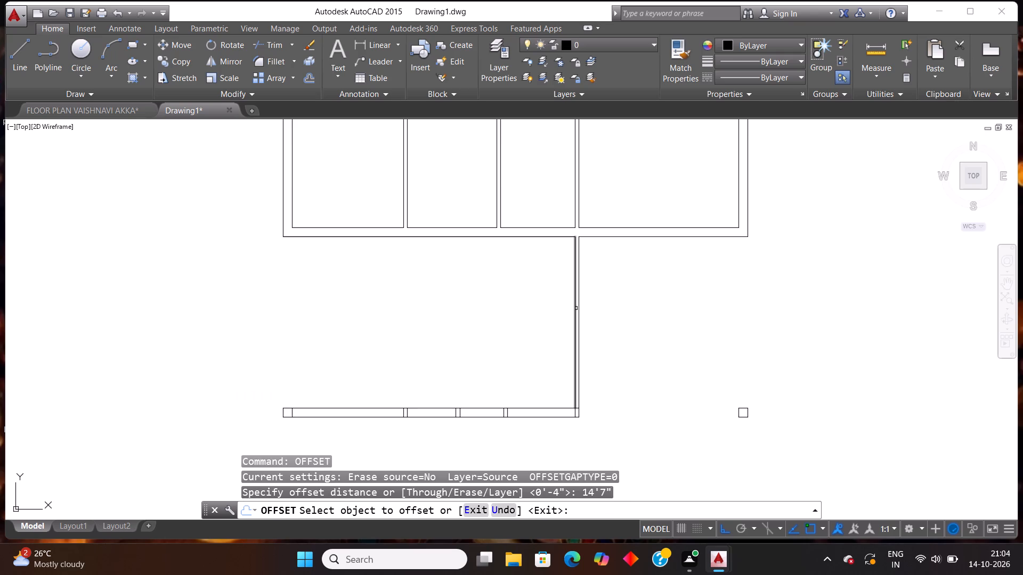
pyautogui.click(576, 308)
pyautogui.click(314, 345)
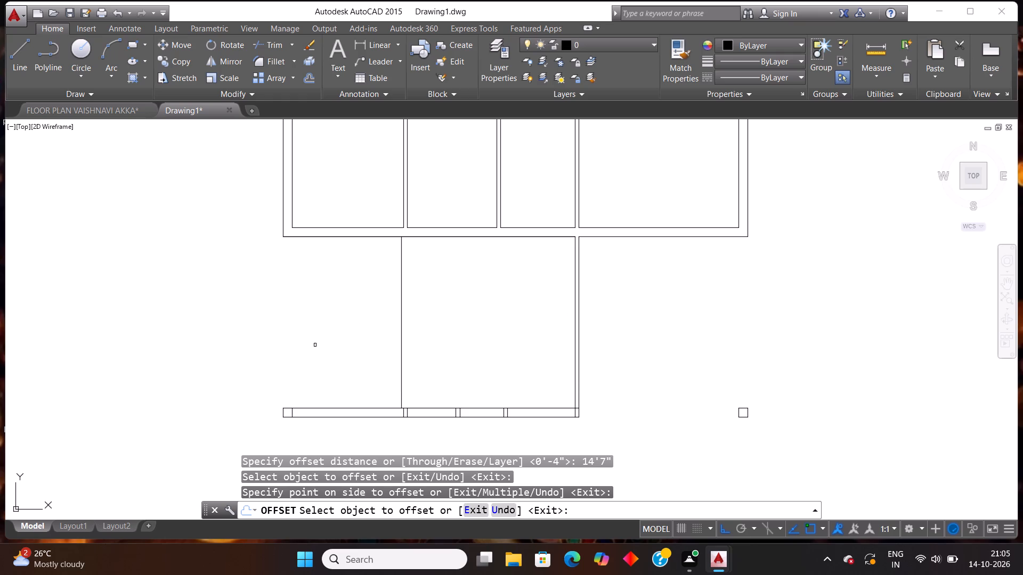
pyautogui.scroll(-1, 316, 344)
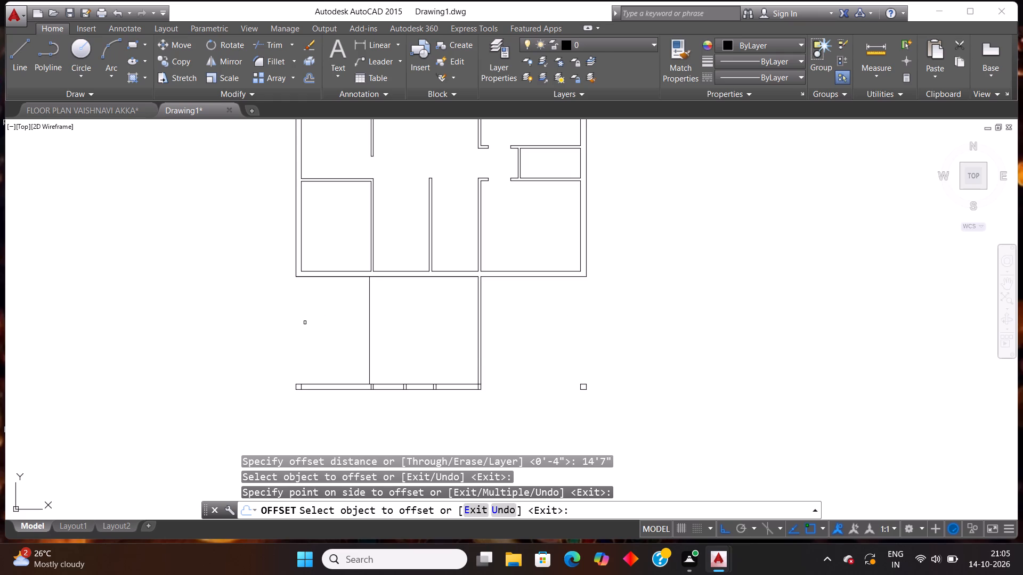
pyautogui.scroll(-1, 305, 323)
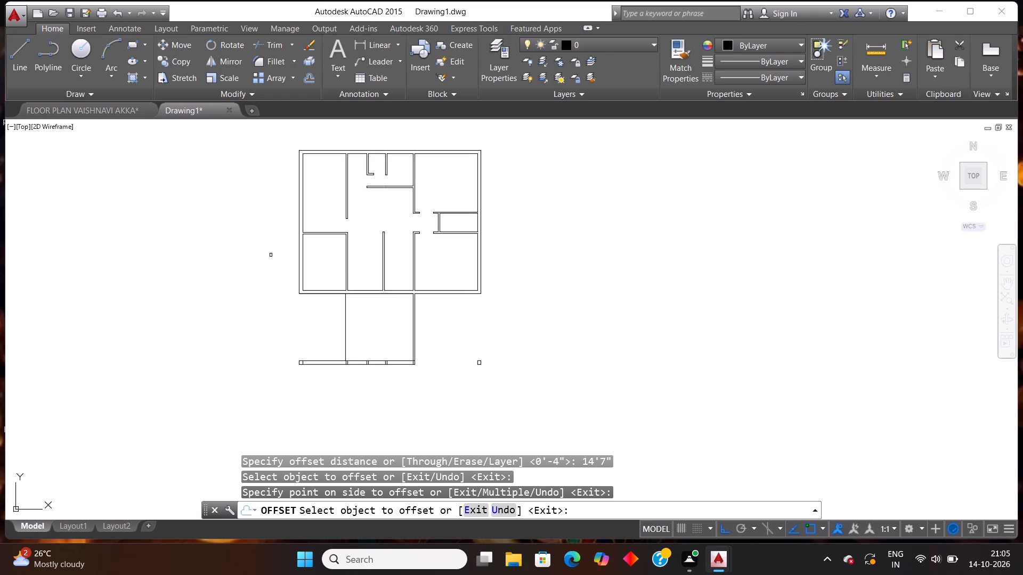
pyautogui.press('Escape')
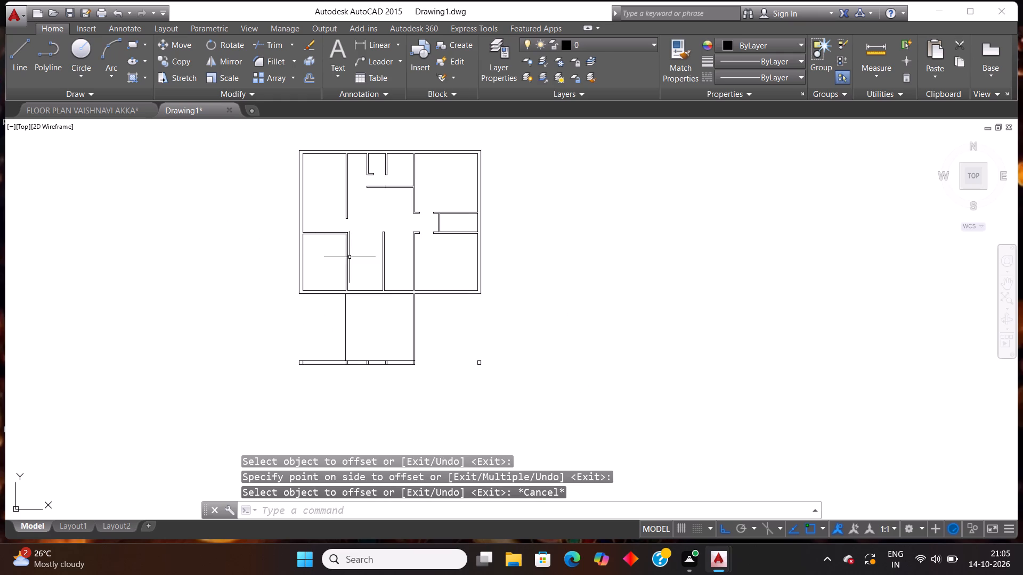
# Extend the lower line of the lower left room's top partition to the vertical partition's right line.
pyautogui.scroll(2, 344, 252)
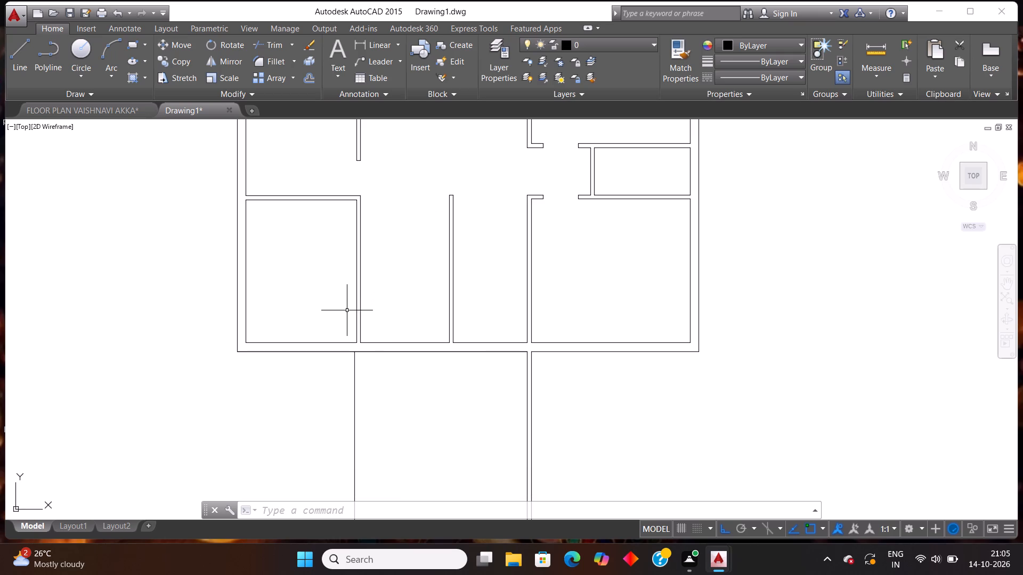
pyautogui.write('ex')
pyautogui.press('Return')
pyautogui.press('Return')
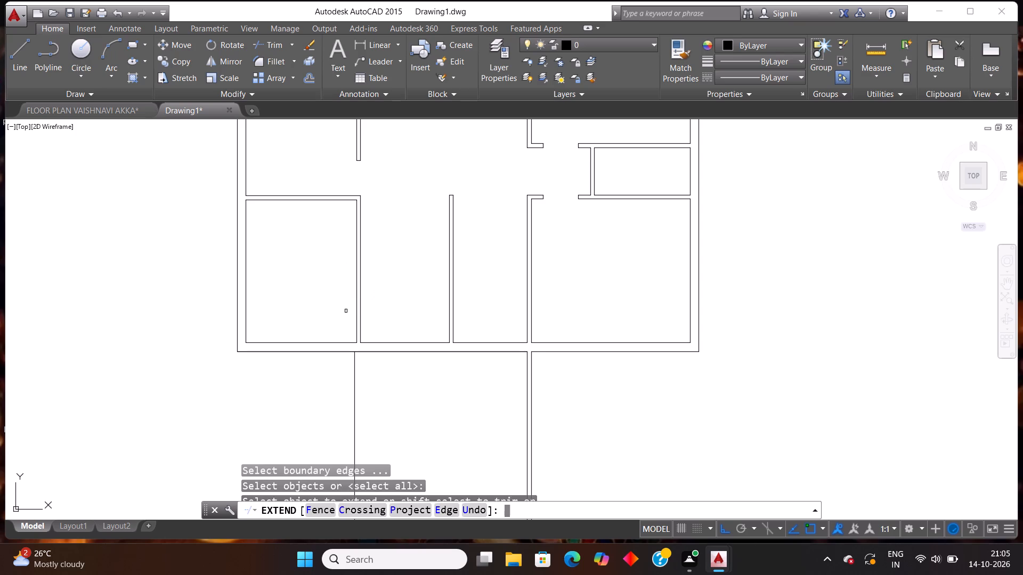
pyautogui.click(353, 342)
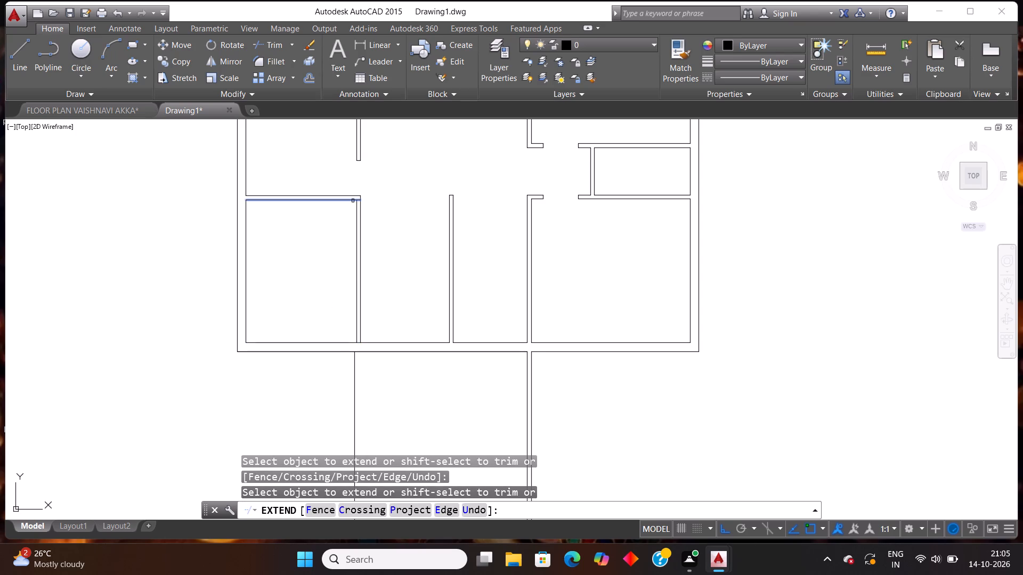
pyautogui.click(353, 201)
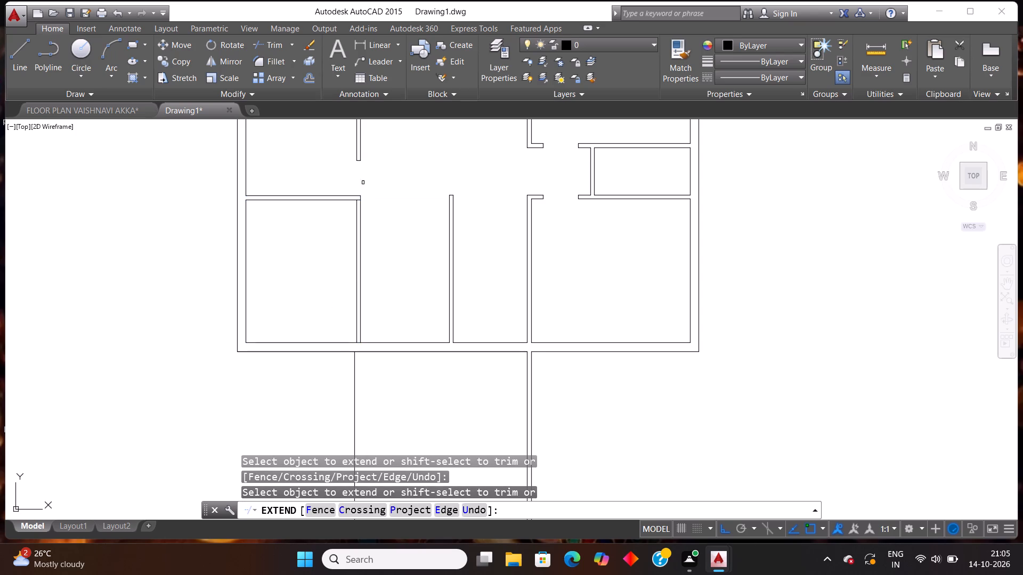
pyautogui.press('Escape')
# Remove both lines of the vertical partition on the lower left room's right side.
pyautogui.write('tr')
pyautogui.press('Return')
pyautogui.press('Return')
pyautogui.click(372, 257)
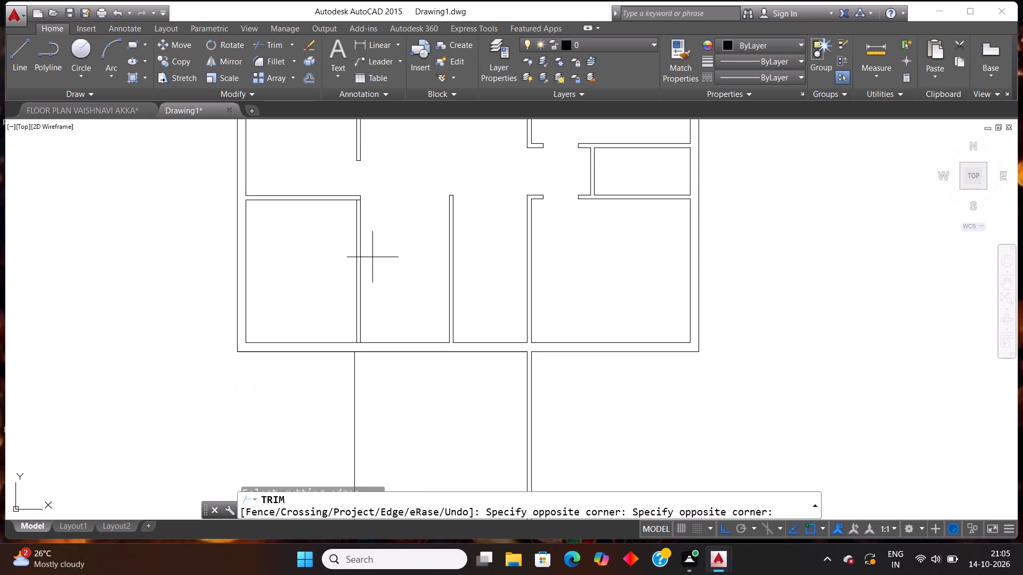
pyautogui.click(332, 267)
pyautogui.press('Escape')
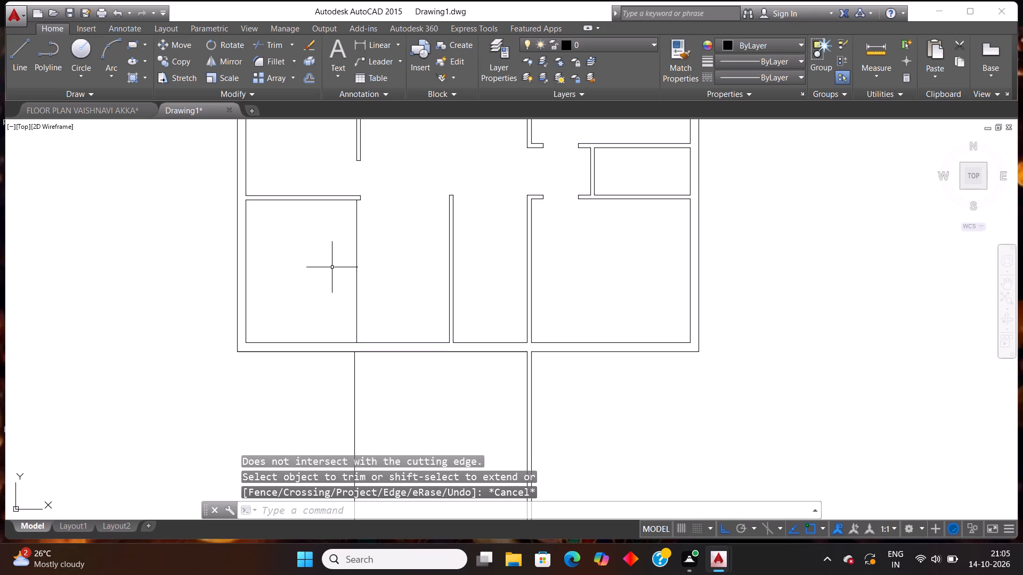
pyautogui.moveTo(419, 236); pyautogui.dragTo(277, 250)
pyautogui.doubleClick(274, 251)
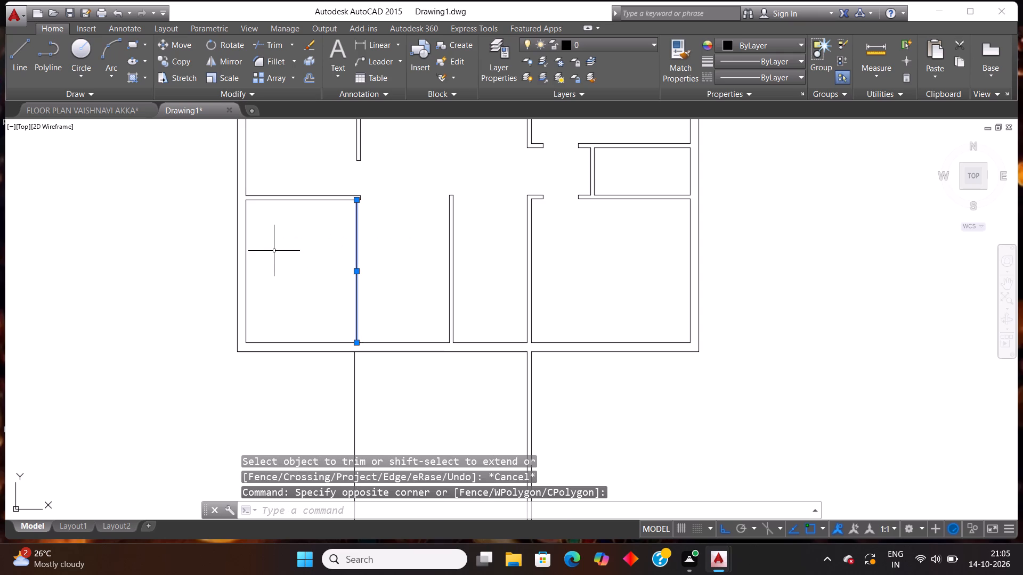
pyautogui.press('Delete')
# Offset the left vertical line below the bottom wall 4" to the right.
pyautogui.scroll(-2, 277, 251)
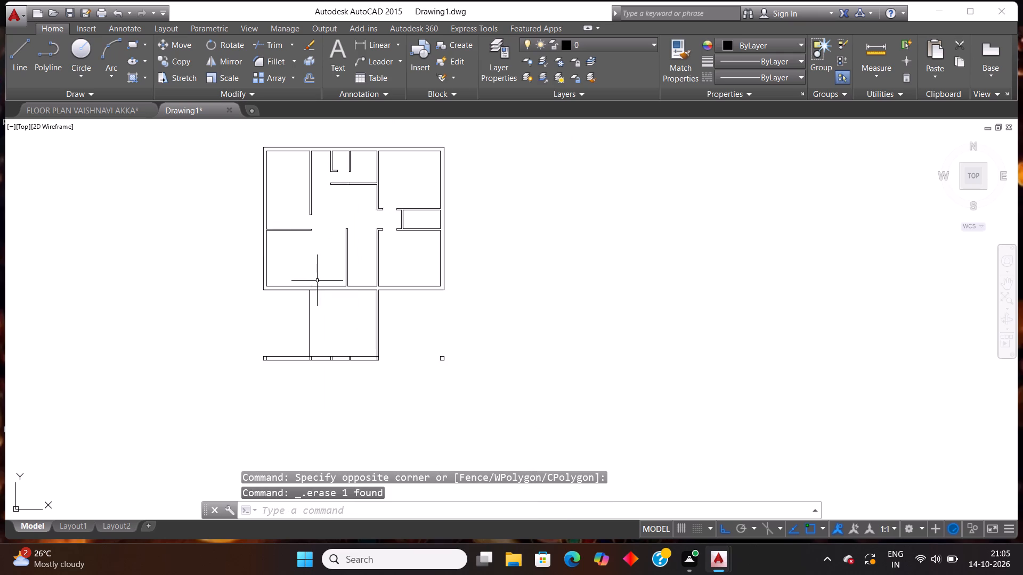
pyautogui.scroll(-1, 335, 308)
pyautogui.scroll(1, 335, 308)
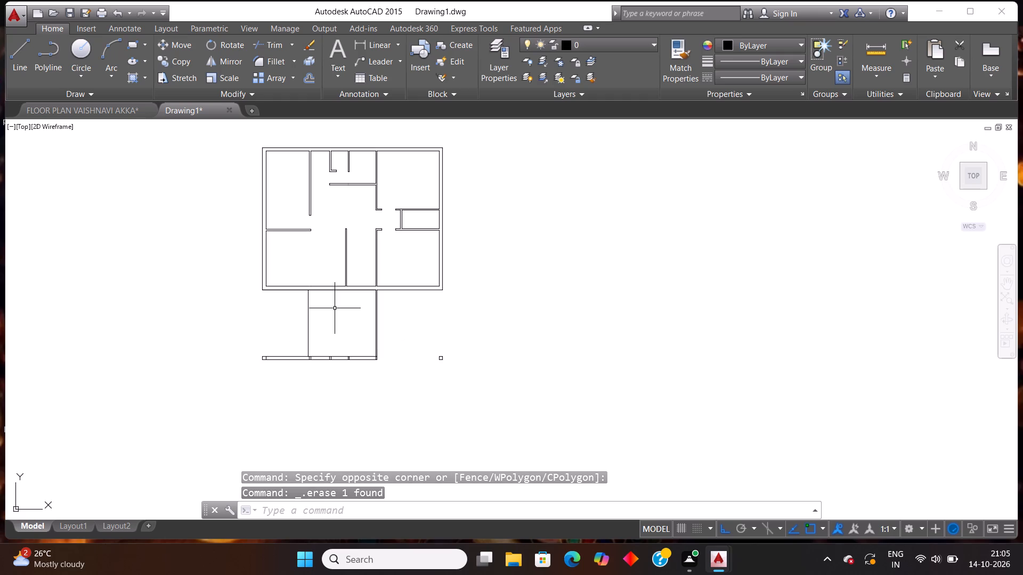
pyautogui.press('Escape')
pyautogui.write('off')
pyautogui.press('Return')
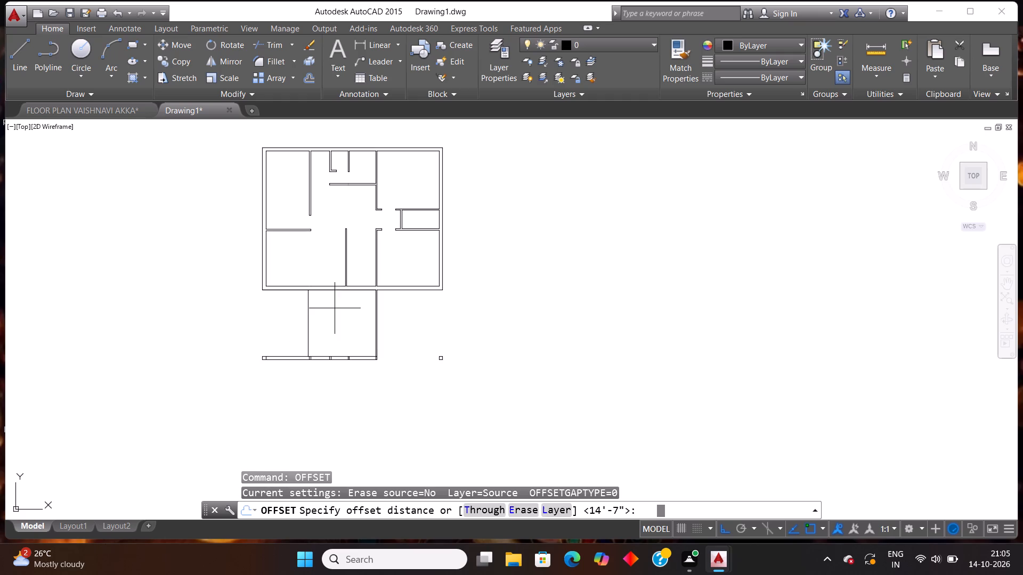
pyautogui.write('4"')
pyautogui.press('Return')
pyautogui.scroll(1, 331, 345)
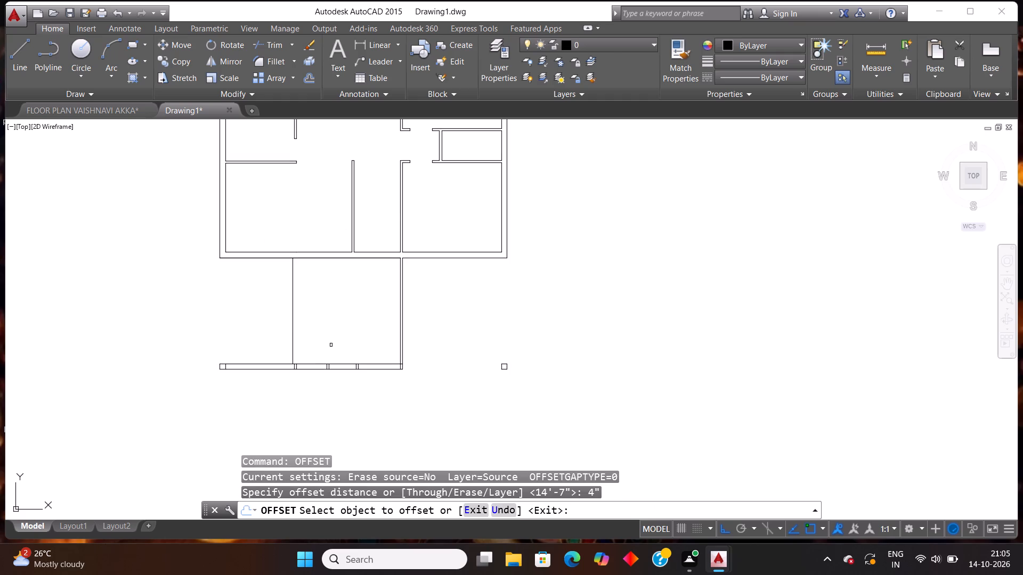
pyautogui.click(293, 327)
pyautogui.click(322, 324)
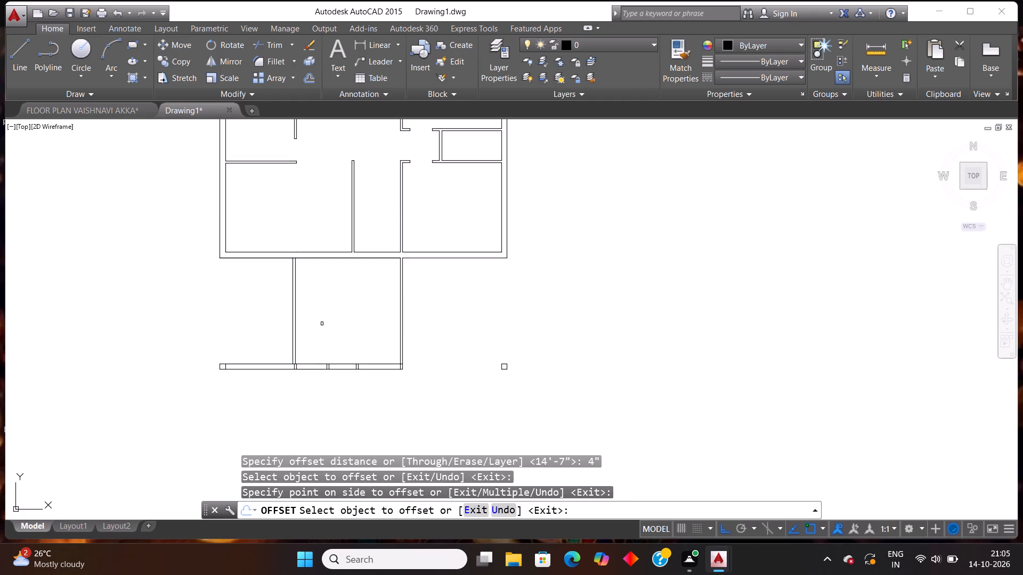
pyautogui.press('Escape')
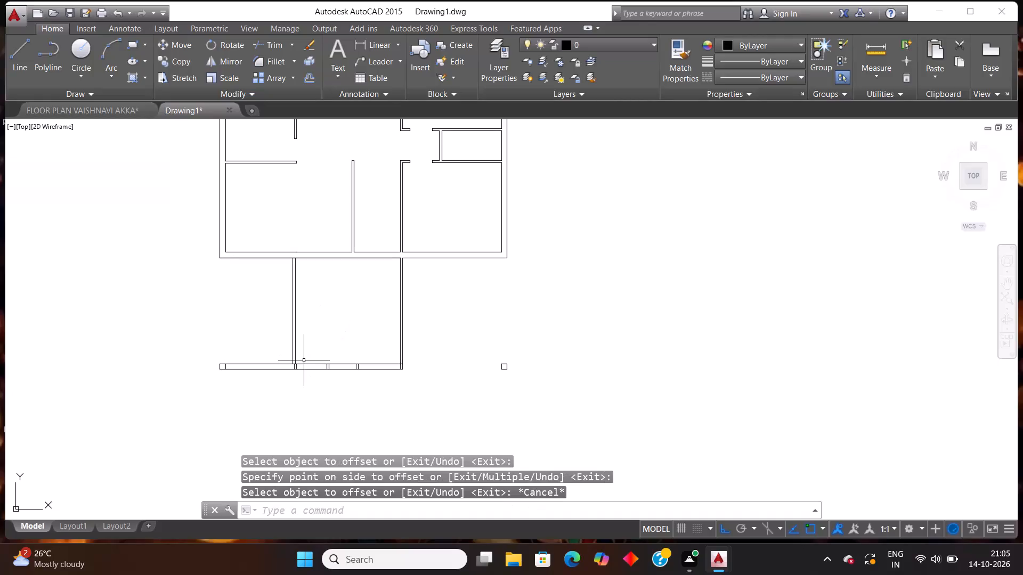
# Erase the old front wall's two lines, its two middle pairs of partition stubs and the small square at its right corner.
pyautogui.scroll(1, 301, 397)
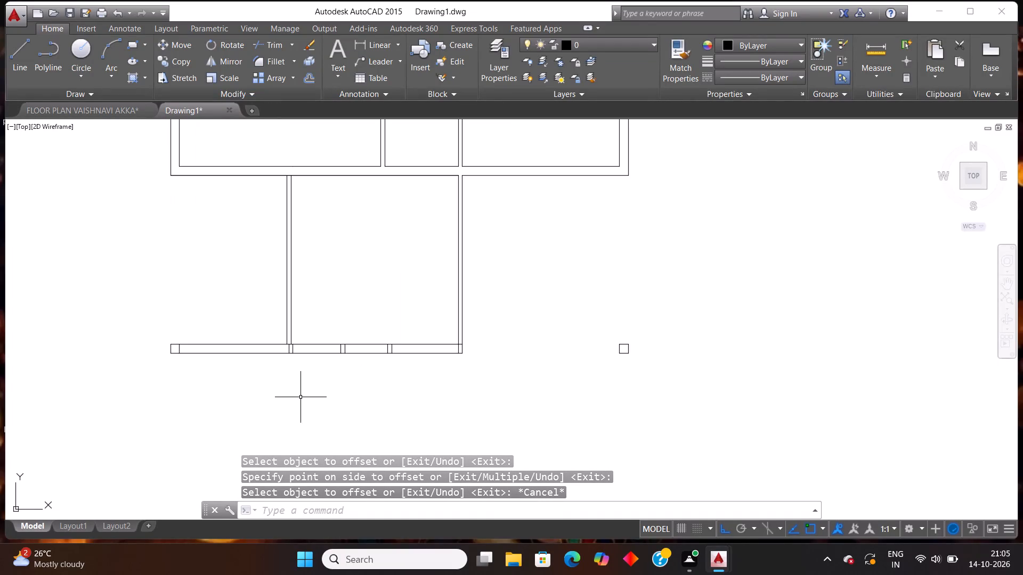
pyautogui.press('Escape')
pyautogui.click(359, 396)
pyautogui.click(325, 318)
pyautogui.press('Delete')
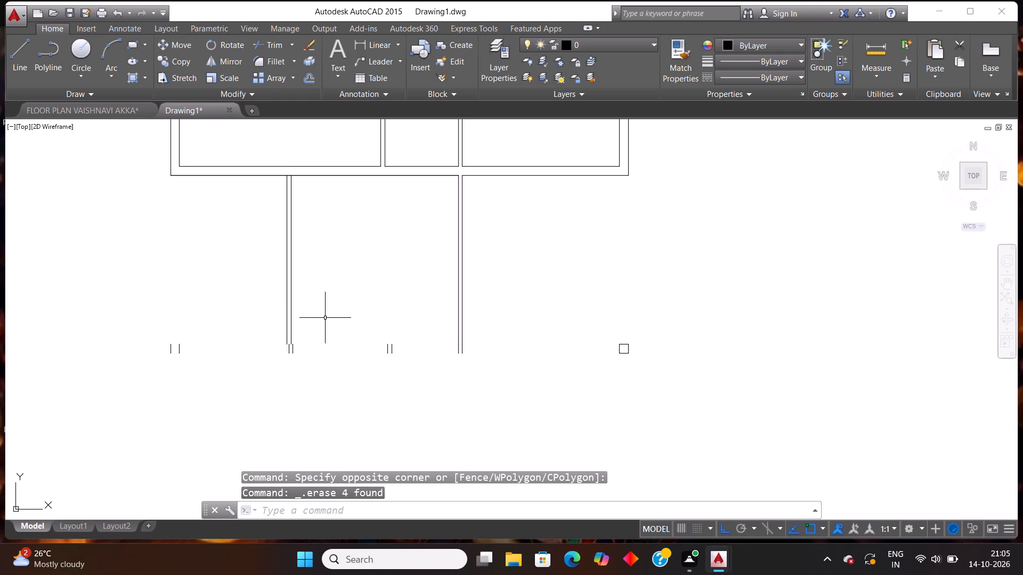
pyautogui.click(400, 381)
pyautogui.click(372, 302)
pyautogui.press('Delete')
pyautogui.click(638, 368)
pyautogui.click(590, 318)
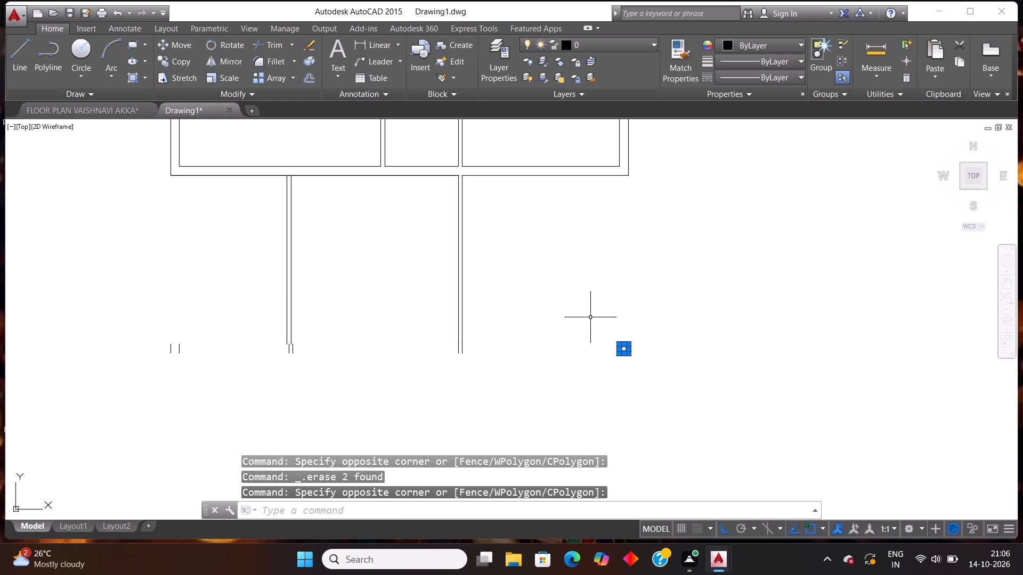
pyautogui.press('Delete')
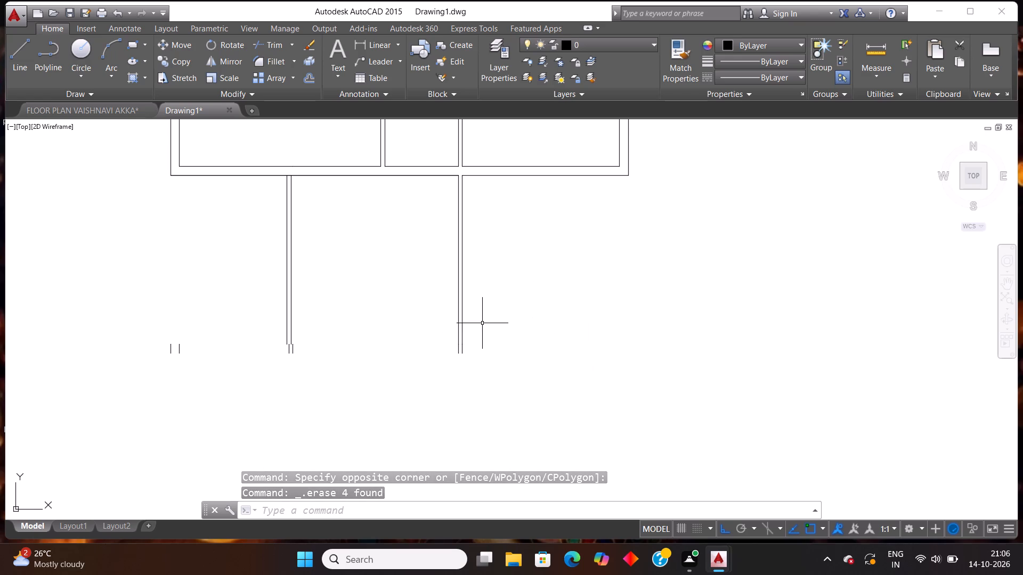
# Erase the stub pair below the left partition and the stub pair at the old front wall's left corner.
pyautogui.scroll(1, 312, 359)
pyautogui.moveTo(311, 359); pyautogui.dragTo(300, 356)
pyautogui.click(262, 346)
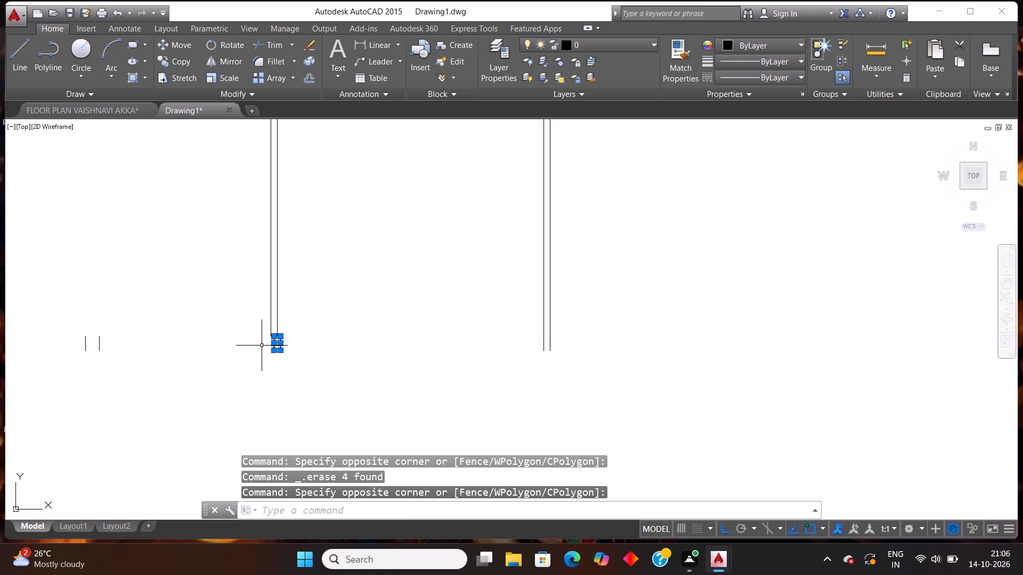
pyautogui.press('Delete')
pyautogui.moveTo(231, 364); pyautogui.dragTo(216, 367)
pyautogui.click(66, 317)
pyautogui.press('Delete')
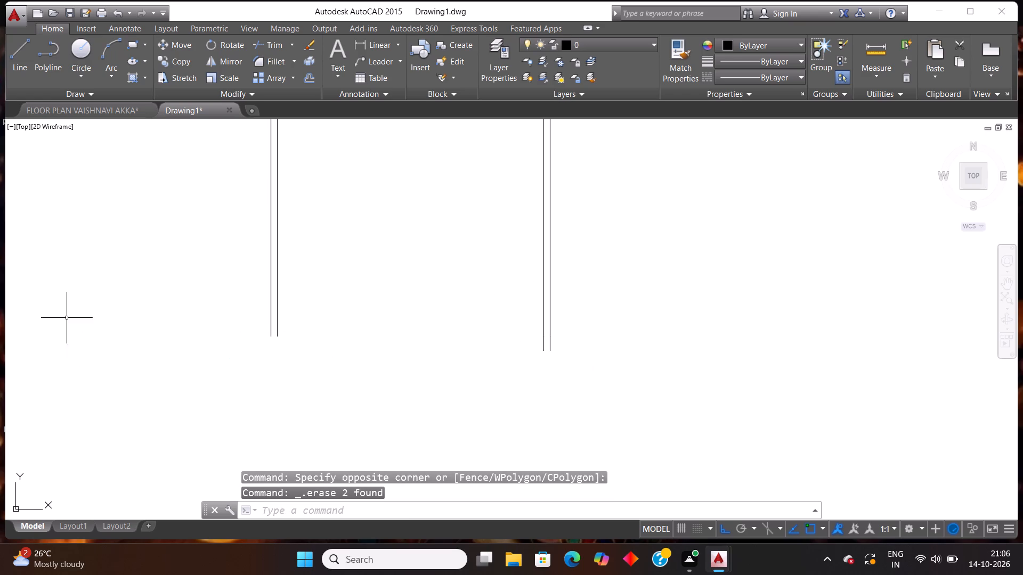
# Draw a horizontal line from the left partition's lower left endpoint to a point just past the right partition.
pyautogui.scroll(-2, 145, 367)
pyautogui.scroll(1, 147, 367)
pyautogui.press('Escape')
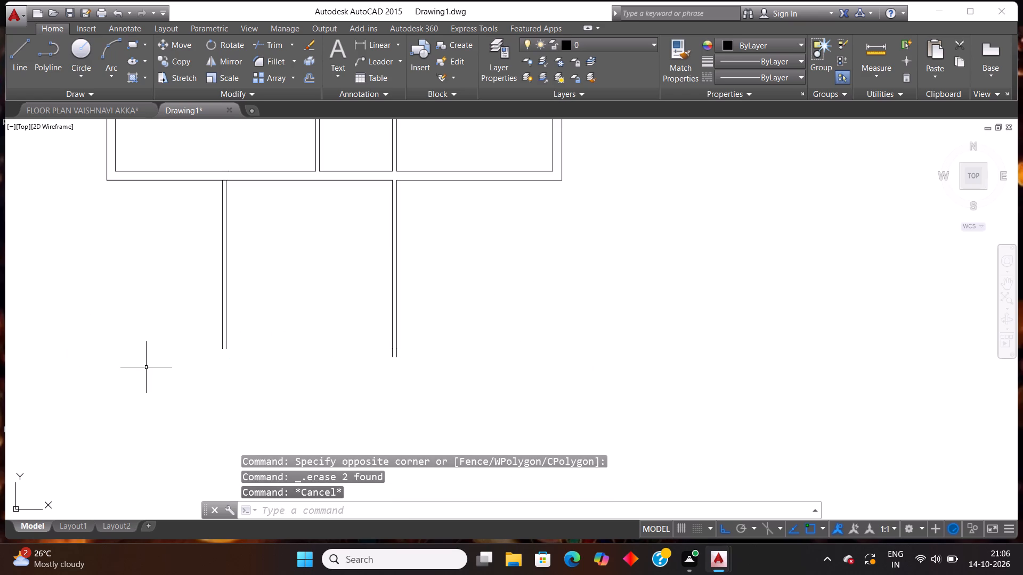
pyautogui.press('l')
pyautogui.press('Return')
pyautogui.scroll(1, 232, 350)
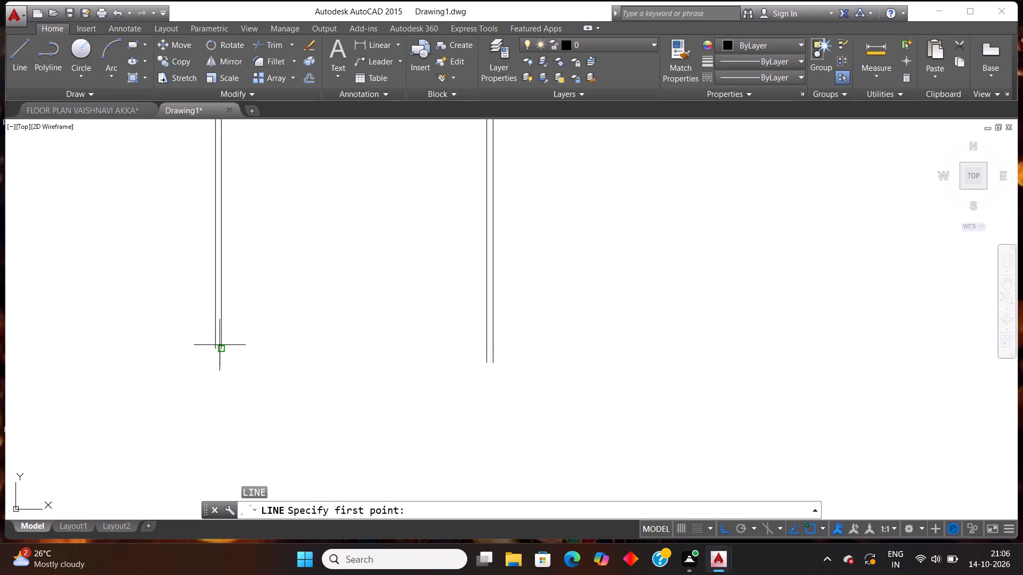
pyautogui.click(212, 347)
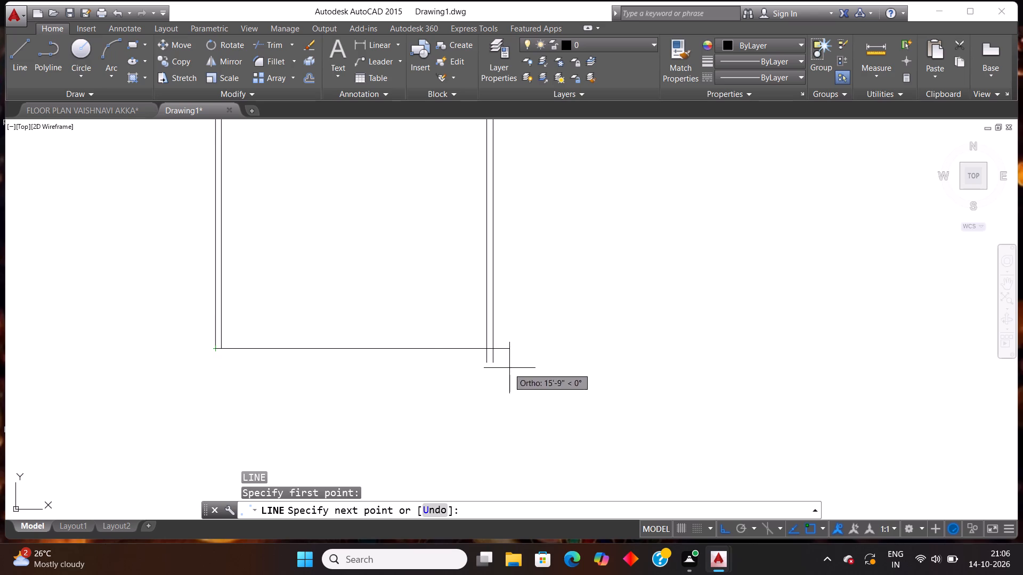
pyautogui.click(542, 364)
pyautogui.press('Escape')
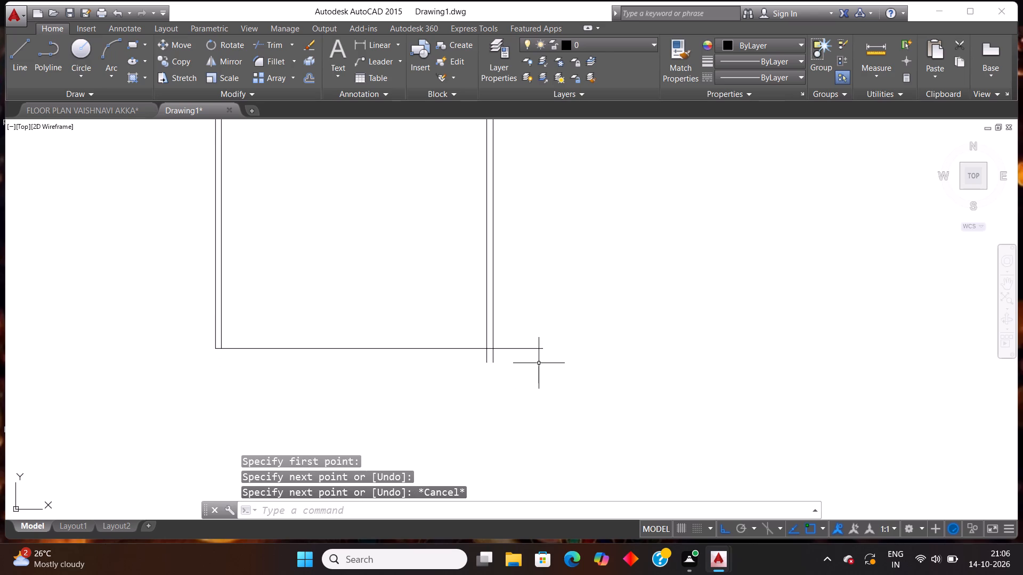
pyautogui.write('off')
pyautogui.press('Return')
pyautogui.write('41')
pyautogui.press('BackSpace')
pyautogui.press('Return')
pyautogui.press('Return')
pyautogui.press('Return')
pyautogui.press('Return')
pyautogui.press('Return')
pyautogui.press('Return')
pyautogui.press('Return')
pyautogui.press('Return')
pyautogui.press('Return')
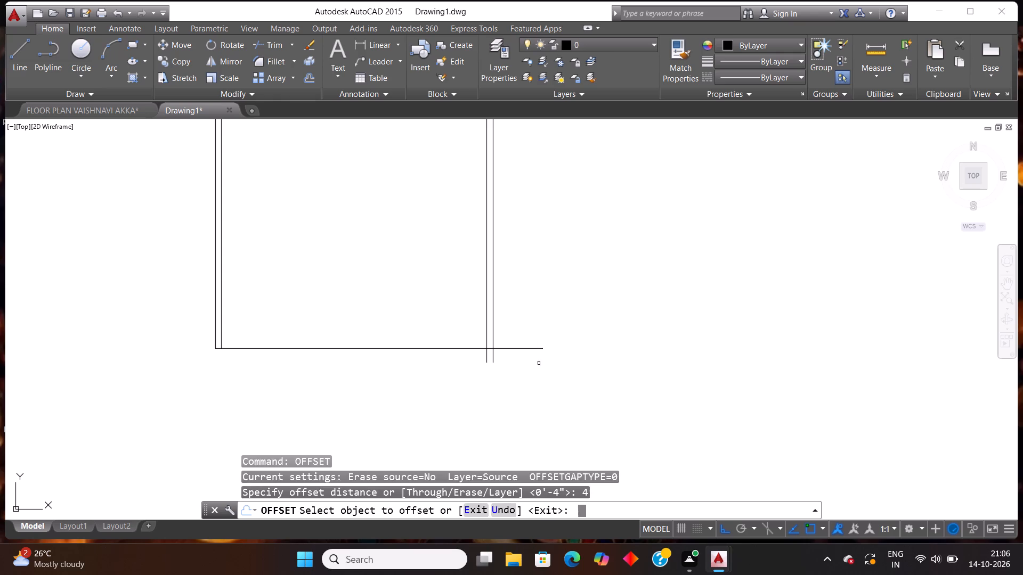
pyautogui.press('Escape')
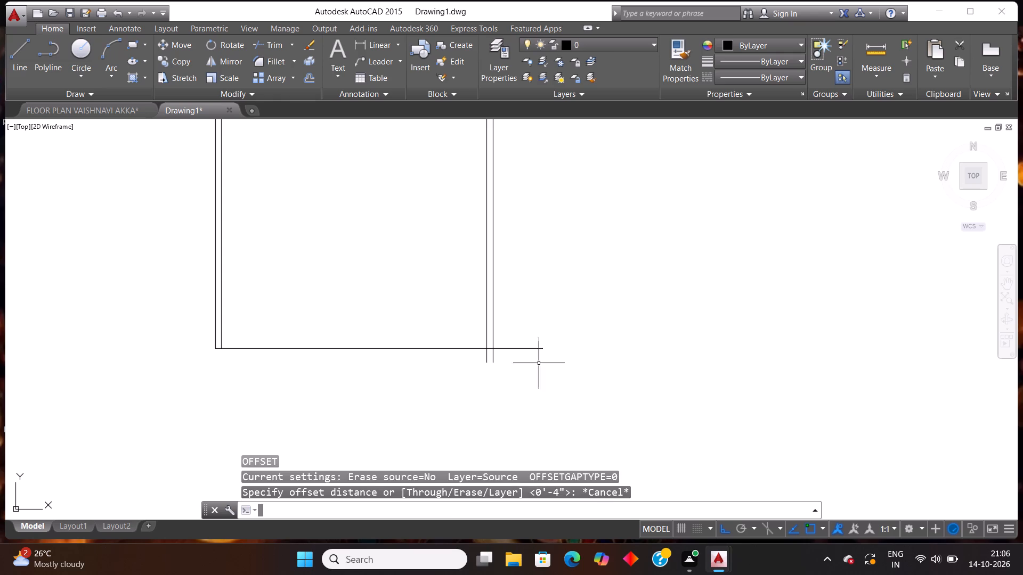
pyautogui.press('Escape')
# Offset the new horizontal front line 4" upward.
pyautogui.write('off')
pyautogui.press('Return')
pyautogui.write('4"')
pyautogui.press('Return')
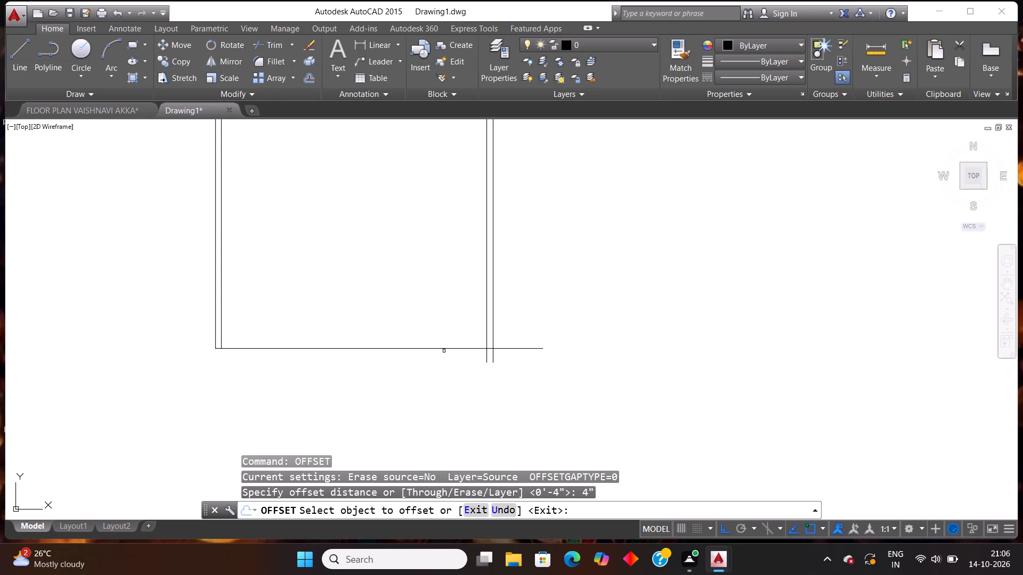
pyautogui.click(449, 348)
pyautogui.click(409, 319)
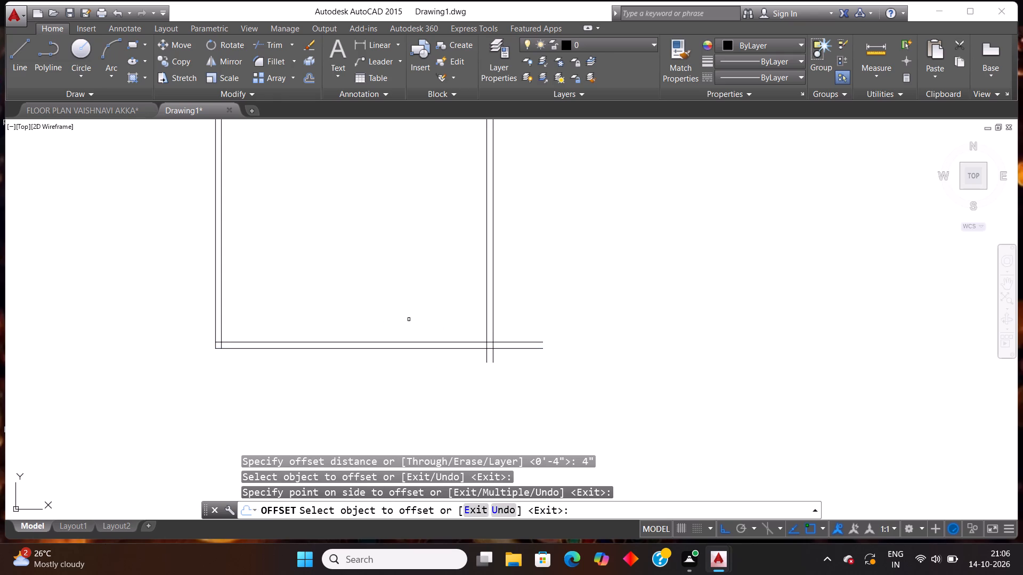
pyautogui.press('Escape')
# Trim both front wall lines where they run past the right partition's outer line.
pyautogui.write('tr')
pyautogui.press('Return')
pyautogui.press('Return')
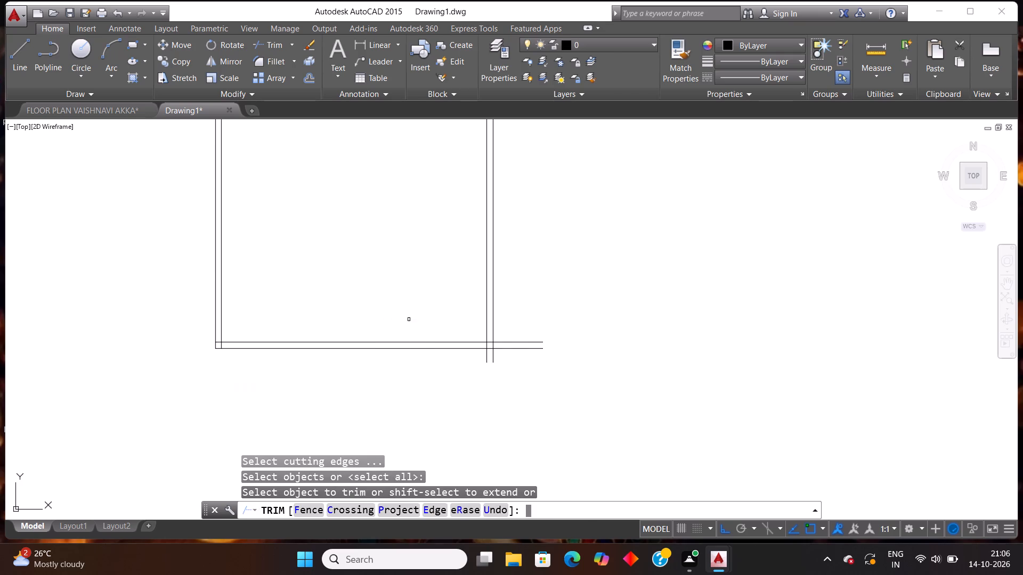
pyautogui.click(539, 317)
pyautogui.click(511, 370)
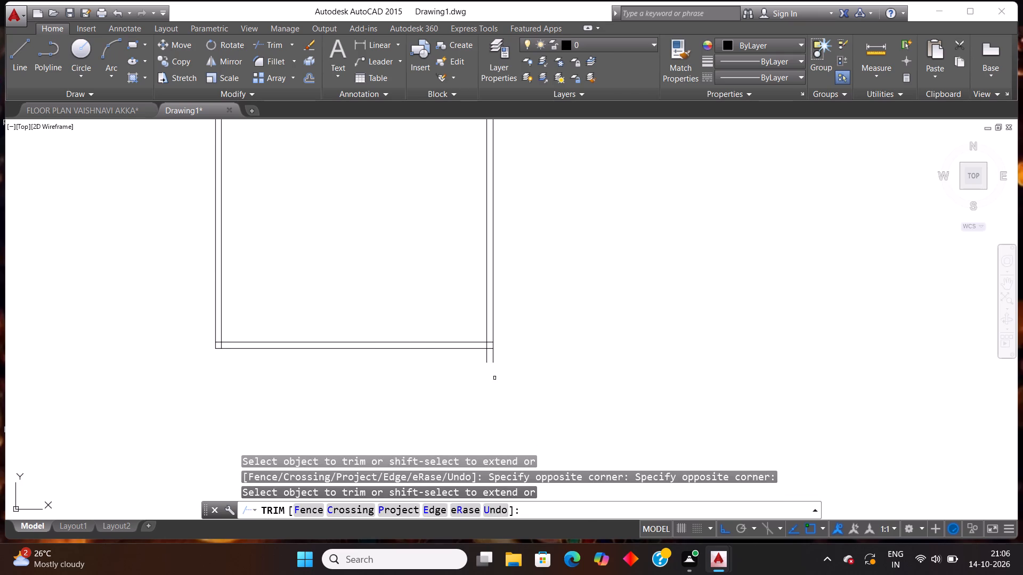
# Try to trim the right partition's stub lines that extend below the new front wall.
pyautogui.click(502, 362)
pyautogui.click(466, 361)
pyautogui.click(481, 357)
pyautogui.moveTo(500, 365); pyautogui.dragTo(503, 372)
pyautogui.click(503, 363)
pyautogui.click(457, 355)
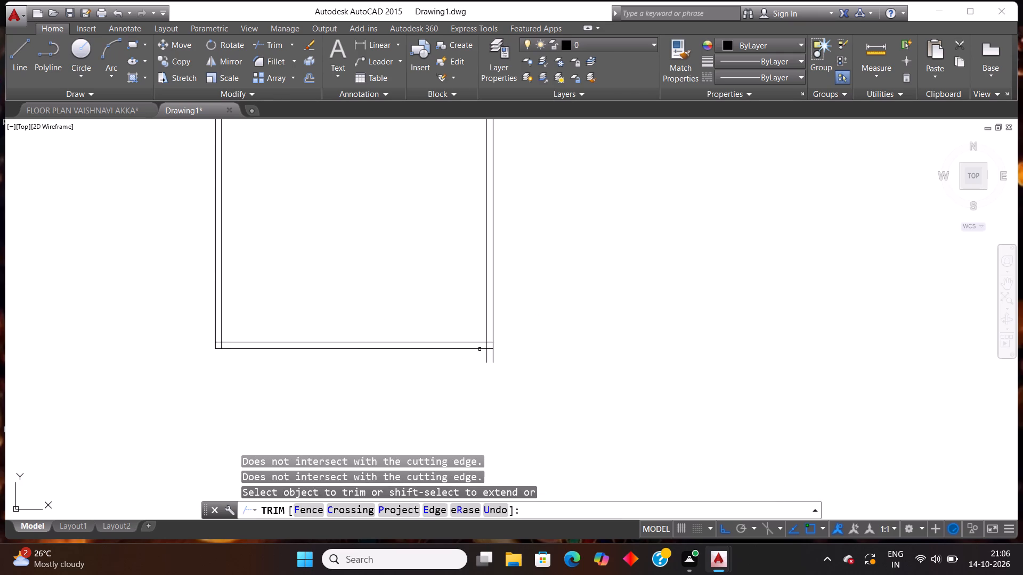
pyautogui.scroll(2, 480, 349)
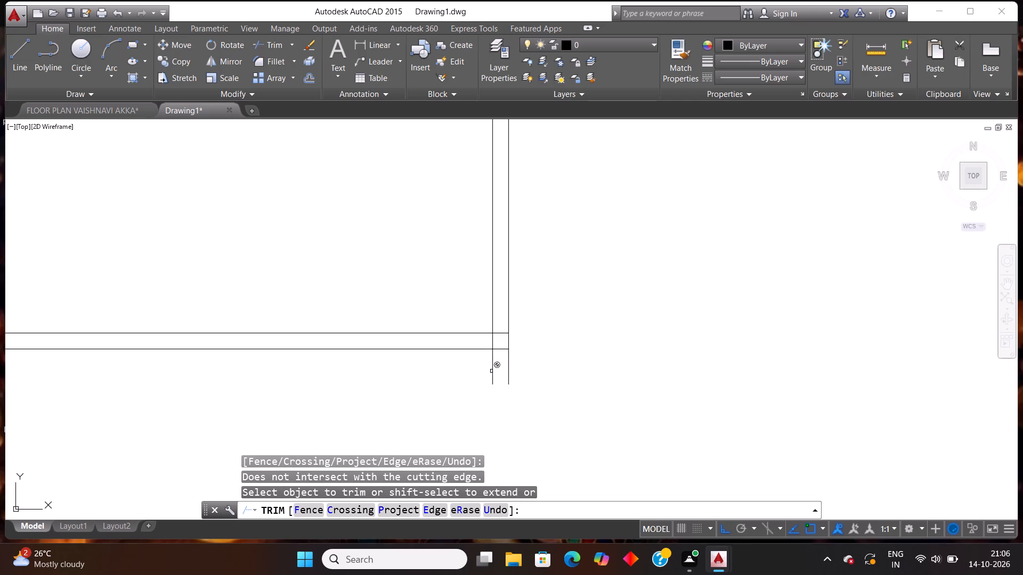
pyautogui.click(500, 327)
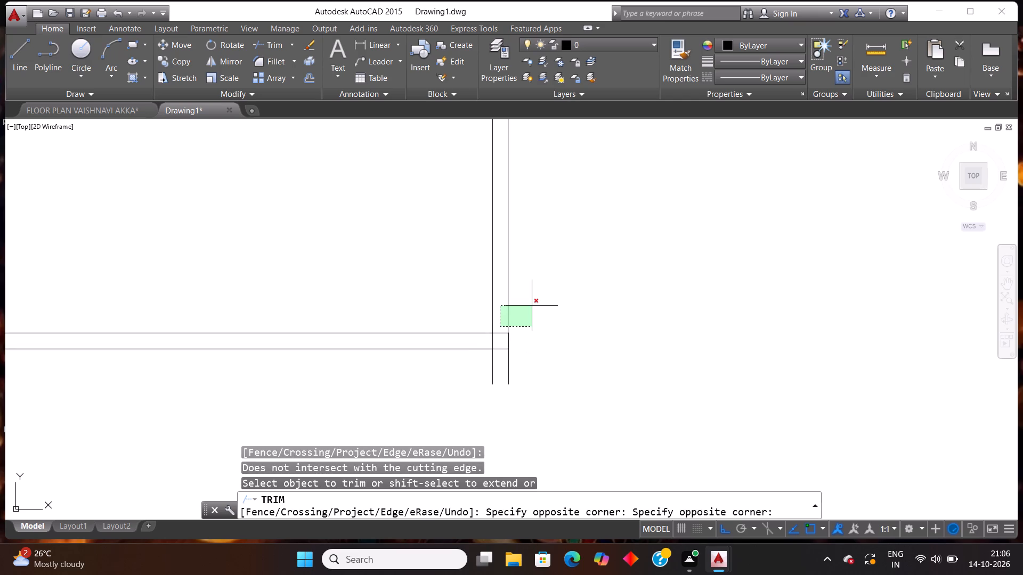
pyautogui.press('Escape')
# Trim the overlapping inner wall lines at both front corners of the projecting room.
pyautogui.scroll(-2, 537, 385)
pyautogui.scroll(2, 537, 385)
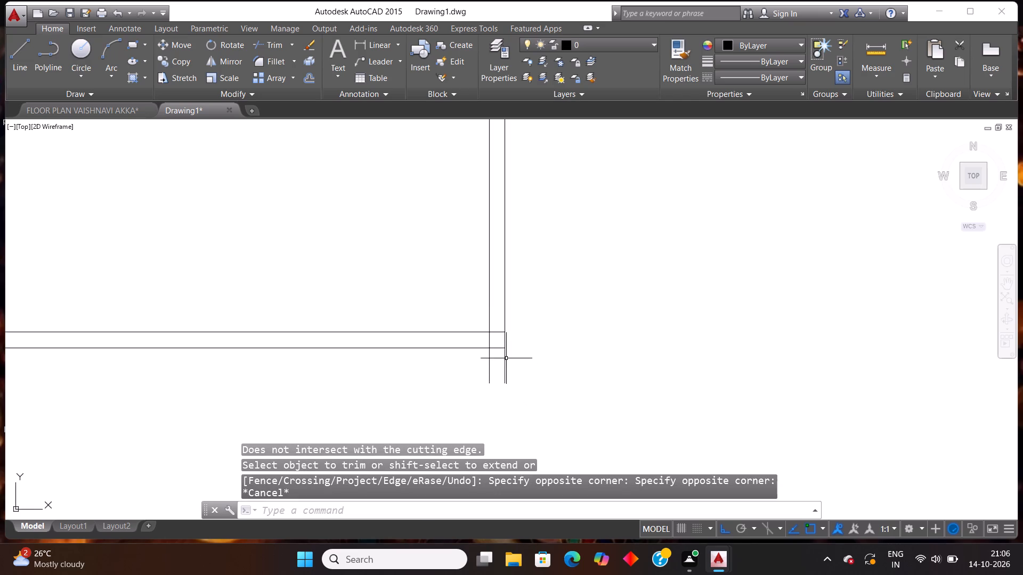
pyautogui.write('tr')
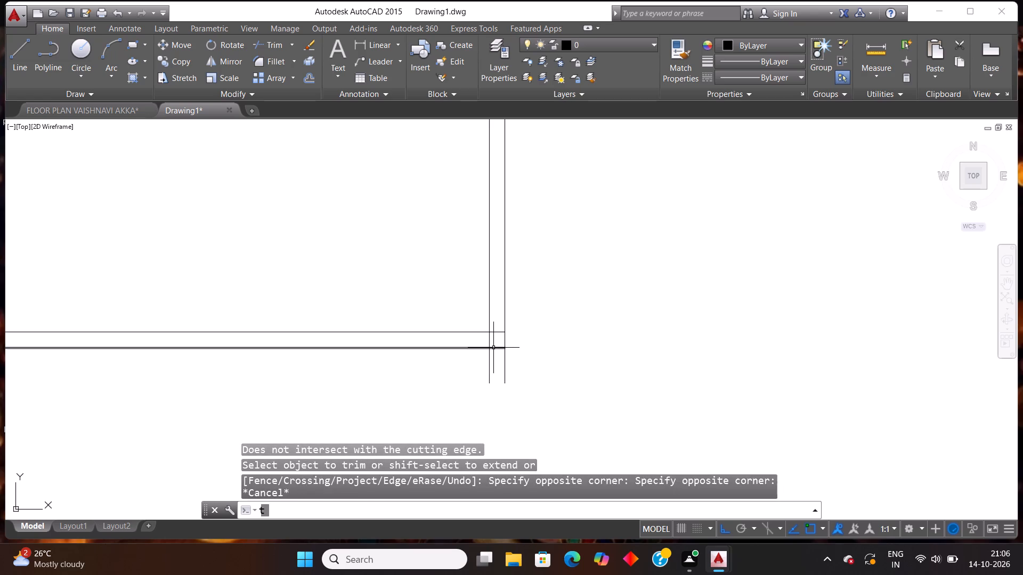
pyautogui.press('Return')
pyautogui.press('Return')
pyautogui.click(489, 342)
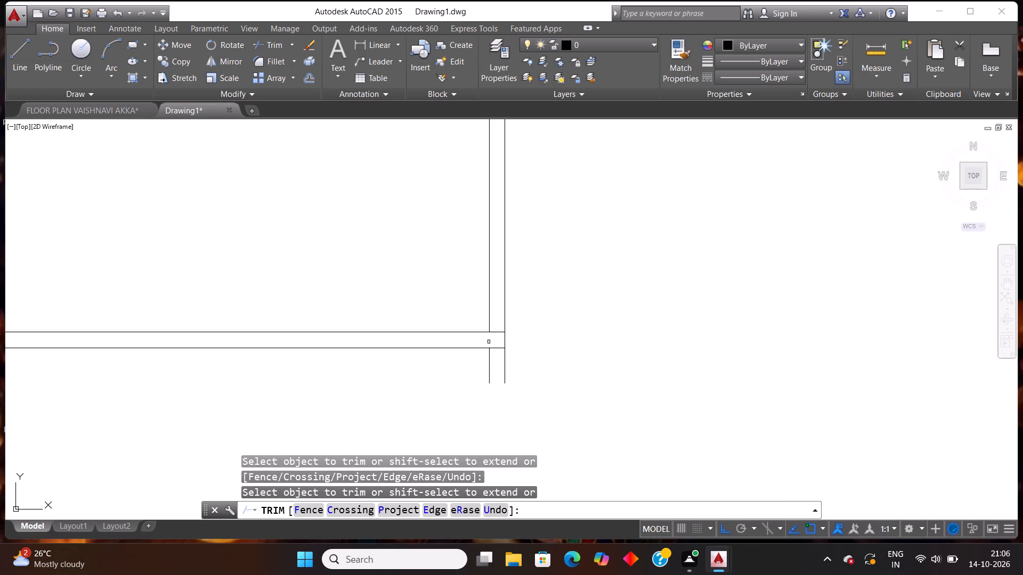
pyautogui.click(499, 334)
pyautogui.scroll(-2, 489, 348)
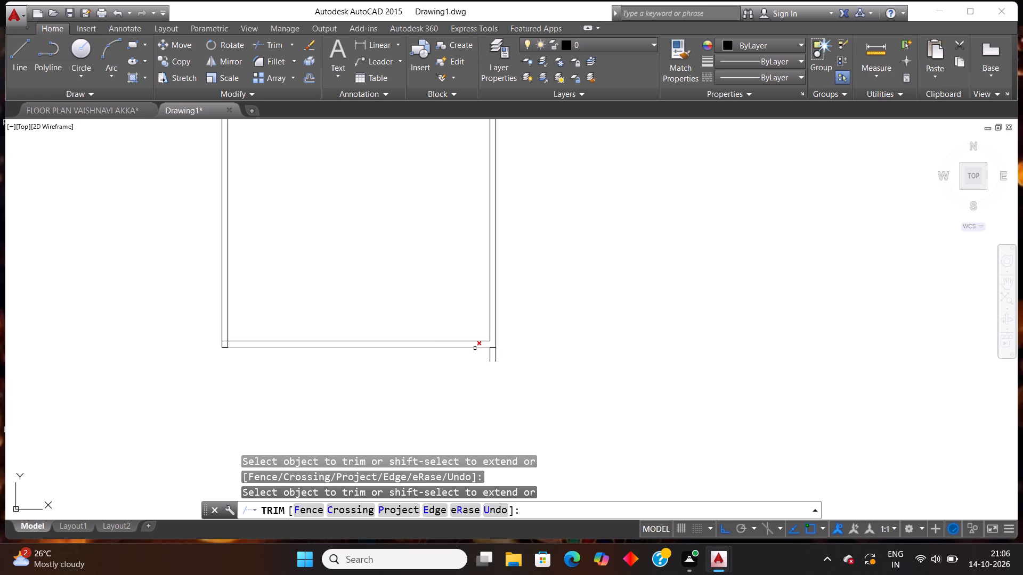
pyautogui.scroll(2, 199, 361)
pyautogui.scroll(2, 262, 330)
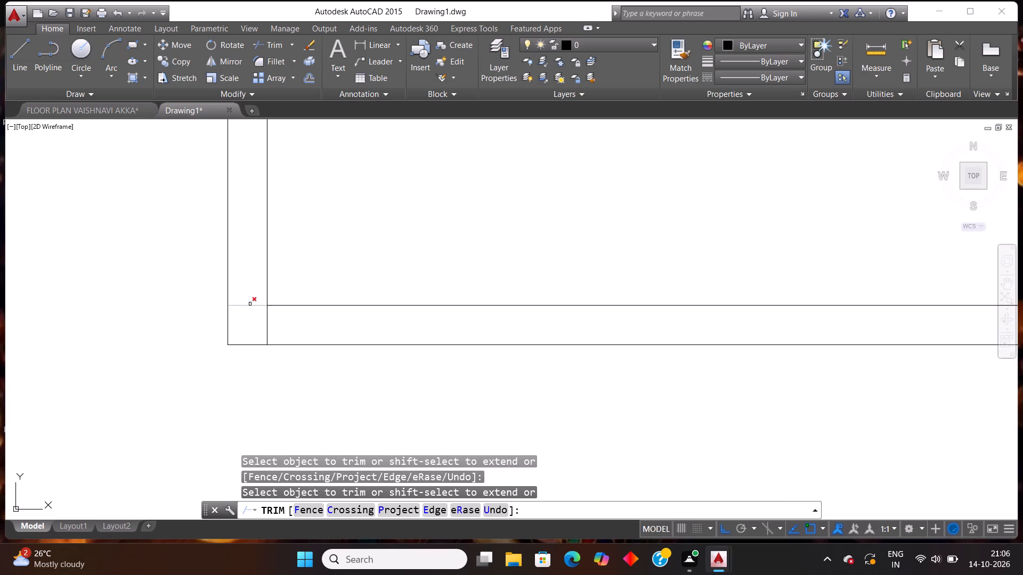
pyautogui.click(250, 304)
pyautogui.click(258, 311)
pyautogui.click(289, 339)
pyautogui.scroll(-5, 293, 326)
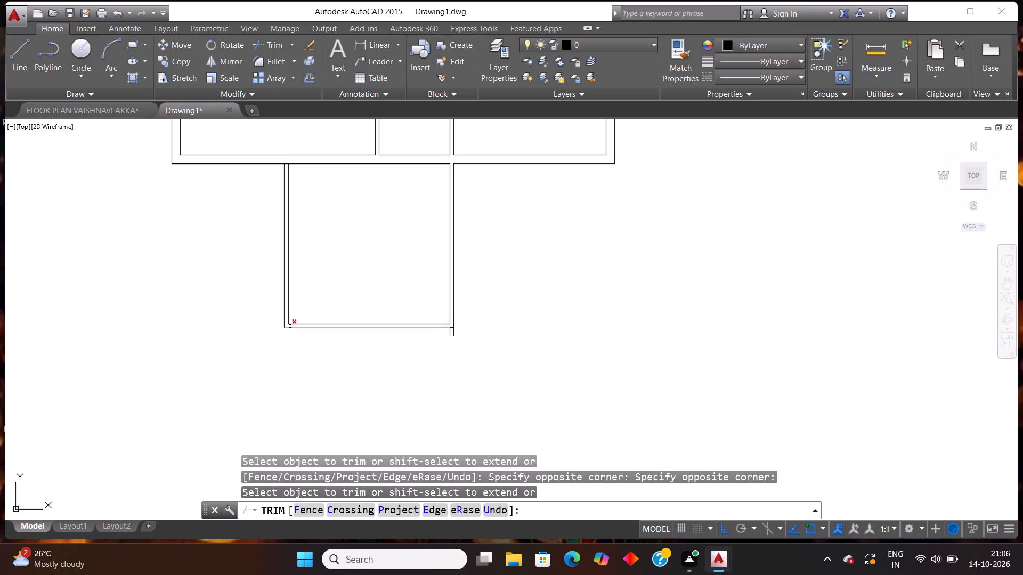
pyautogui.press('Escape')
# Erase the two leftover stub lines below the projecting room's front right corner.
pyautogui.scroll(2, 426, 340)
pyautogui.scroll(2, 474, 322)
pyautogui.click(524, 359)
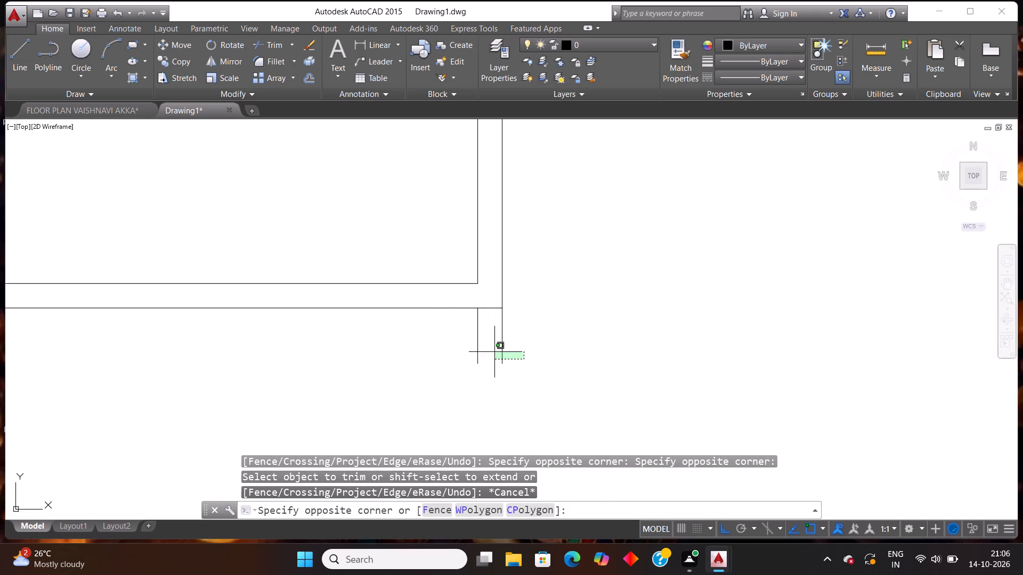
pyautogui.click(434, 336)
pyautogui.press('Delete')
# Draw a vertical line about 9'-10" long up from the midpoint of the inner front wall line between the two central partitions.
pyautogui.scroll(-4, 411, 355)
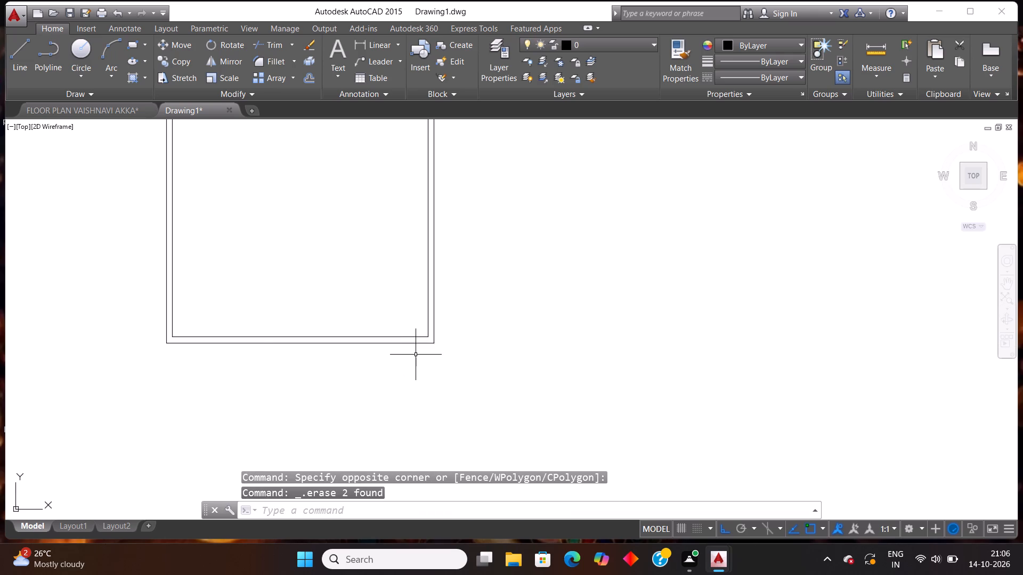
pyautogui.scroll(-4, 416, 355)
pyautogui.scroll(1, 354, 261)
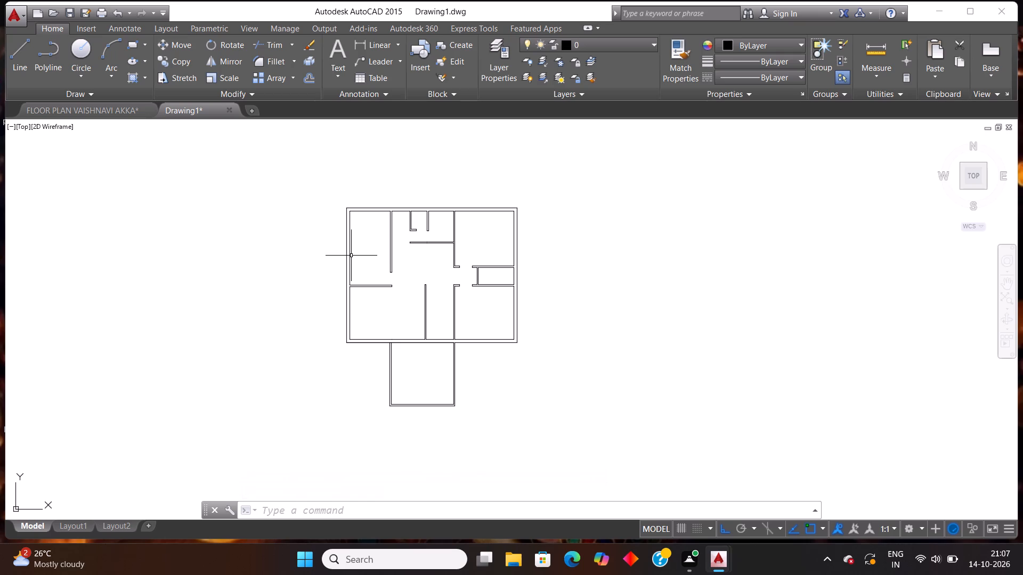
pyautogui.press('Escape')
pyautogui.scroll(2, 467, 284)
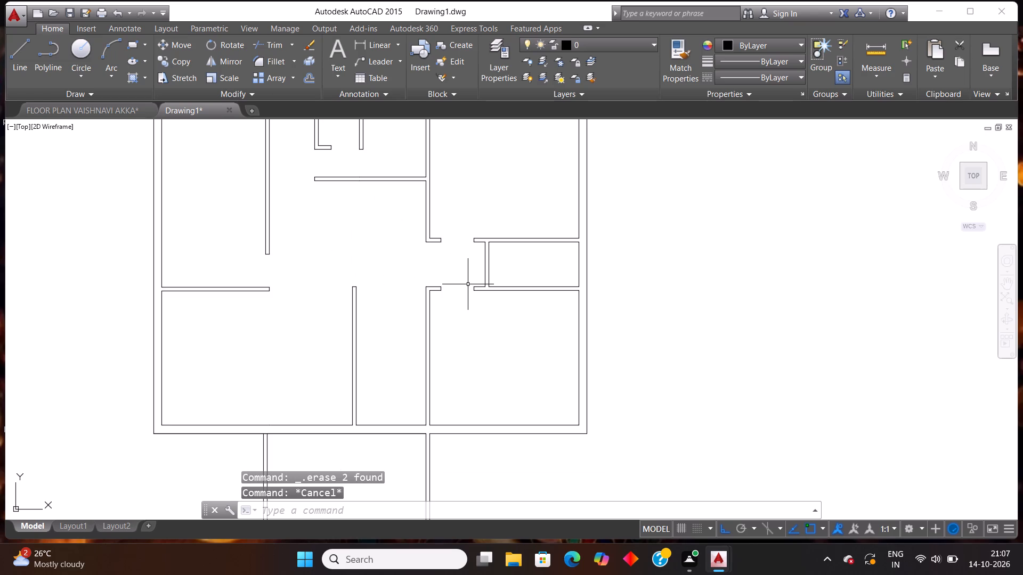
pyautogui.press('l')
pyautogui.press('Return')
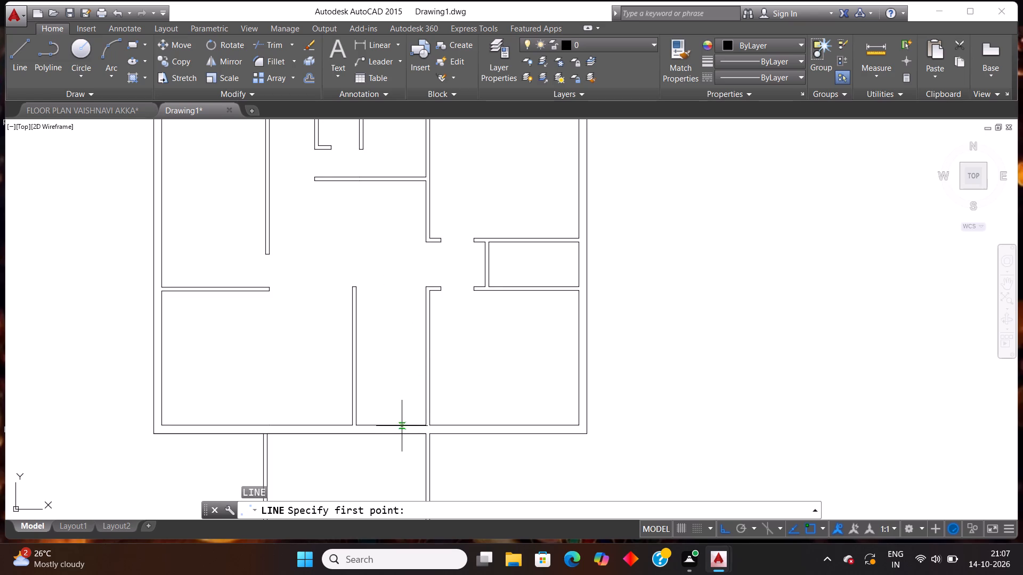
pyautogui.click(393, 423)
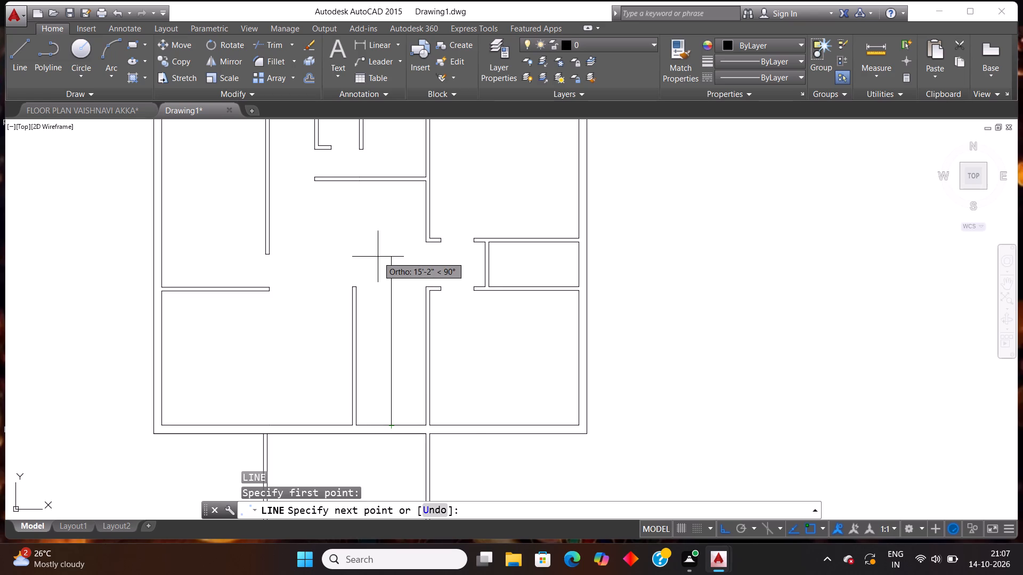
pyautogui.click(393, 316)
pyautogui.press('Escape')
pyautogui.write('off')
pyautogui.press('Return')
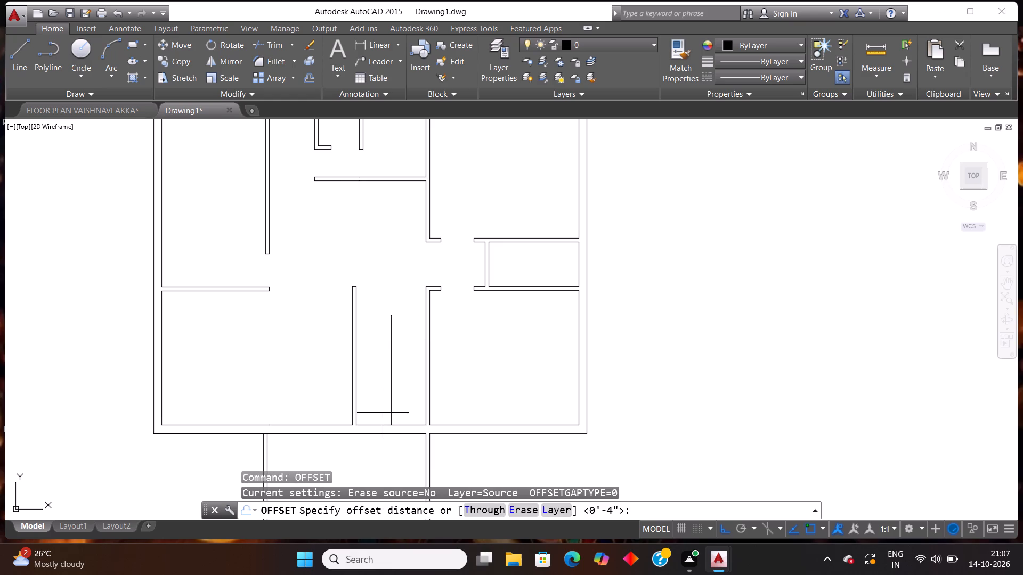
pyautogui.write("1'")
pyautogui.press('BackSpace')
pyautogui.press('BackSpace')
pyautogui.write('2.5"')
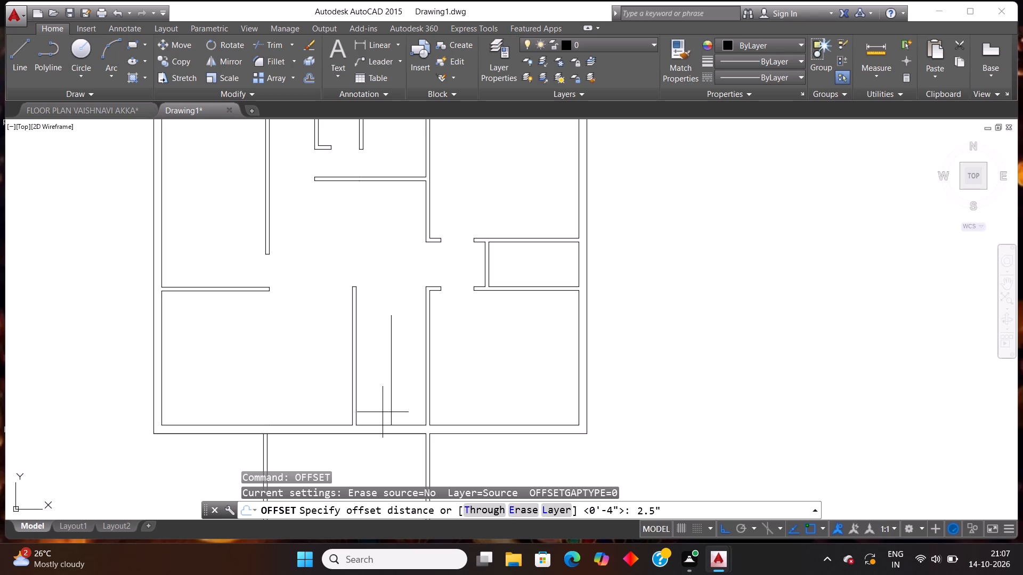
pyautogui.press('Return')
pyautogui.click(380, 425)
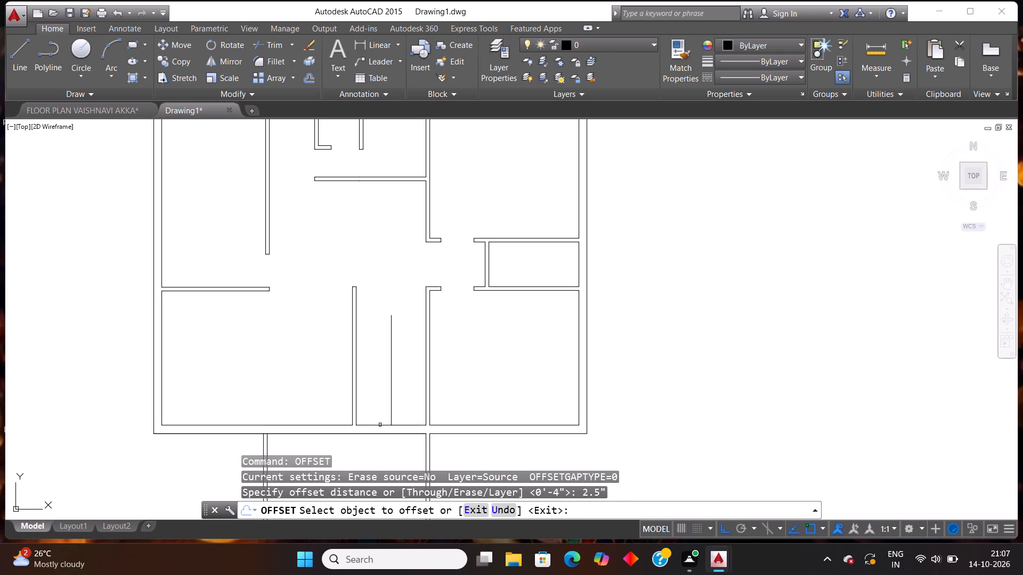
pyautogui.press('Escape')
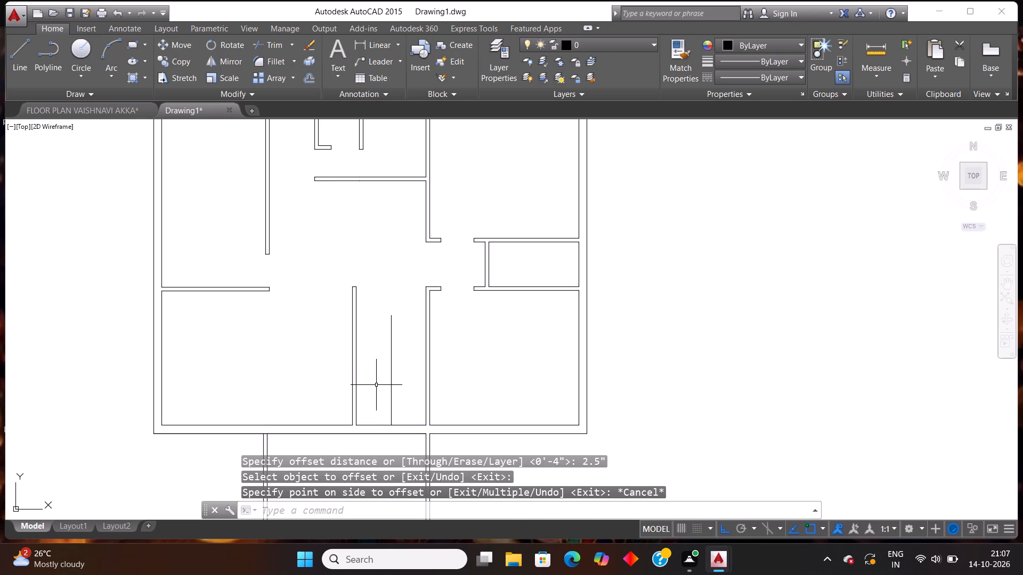
# Offset the inner front wall line between the two central partitions 2'5" upward to form the stair landing.
pyautogui.write('off')
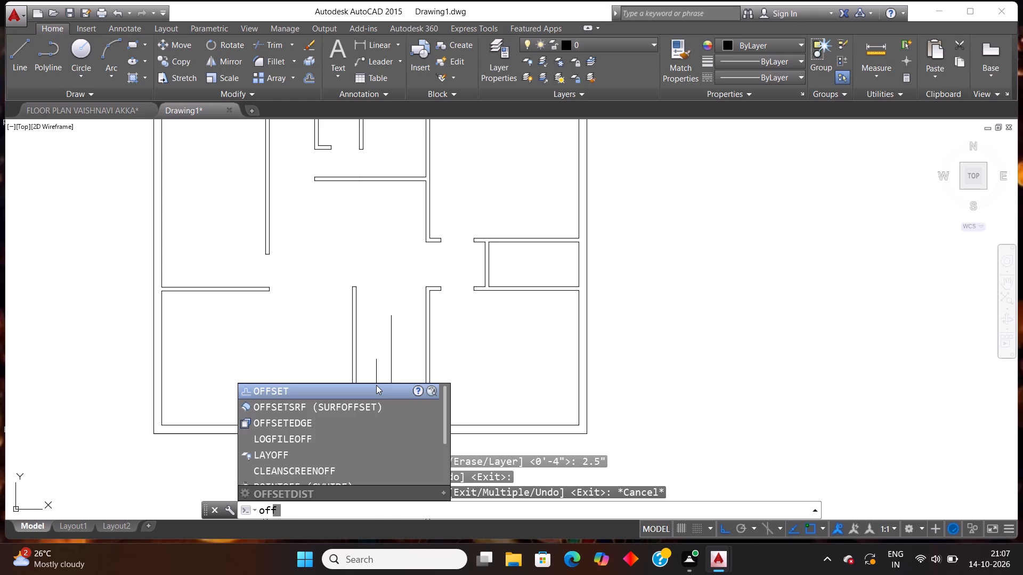
pyautogui.press('Return')
pyautogui.write('2\'5"')
pyautogui.press('Return')
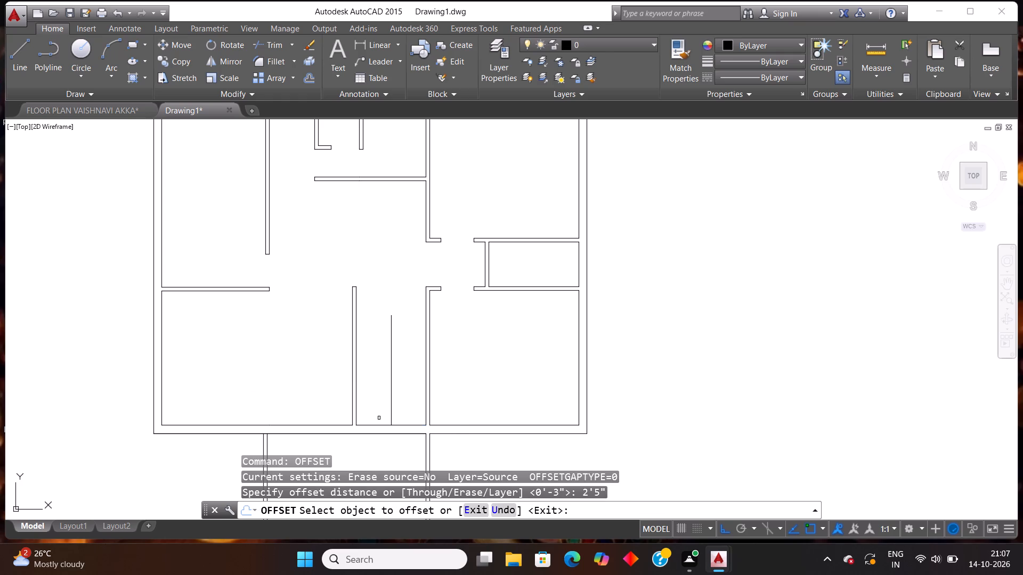
pyautogui.click(378, 425)
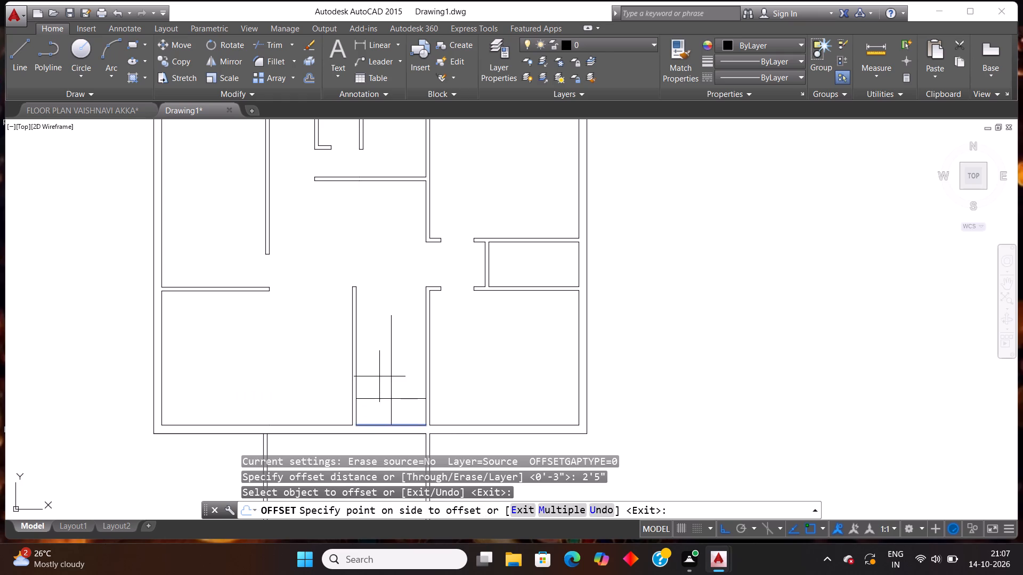
pyautogui.click(379, 376)
pyautogui.press('Escape')
# Offset the landing line upward seven times in succession at 1' spacing to create the stair tread lines.
pyautogui.write('off')
pyautogui.press('Return')
pyautogui.write("1'")
pyautogui.press('Return')
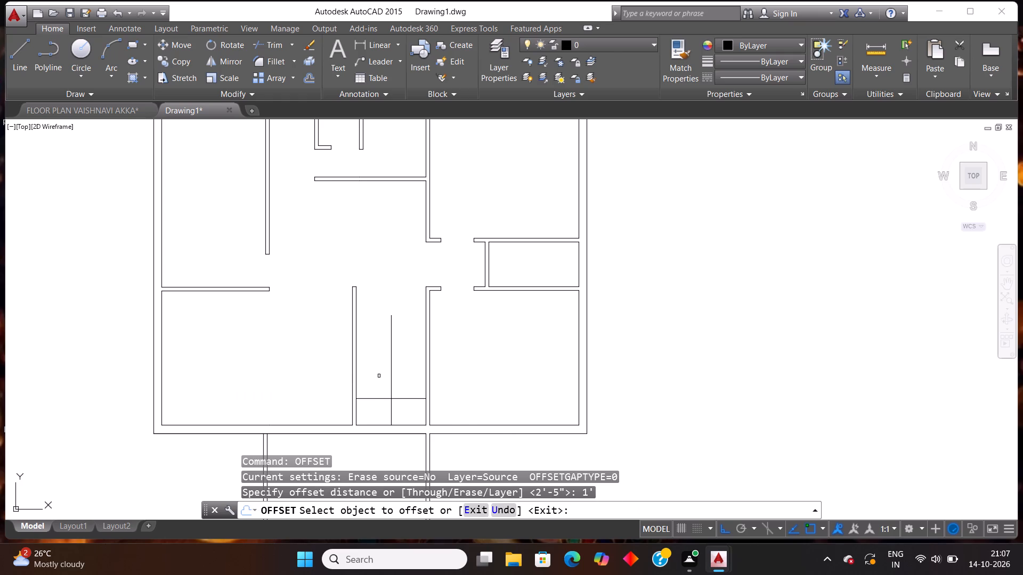
pyautogui.click(372, 399)
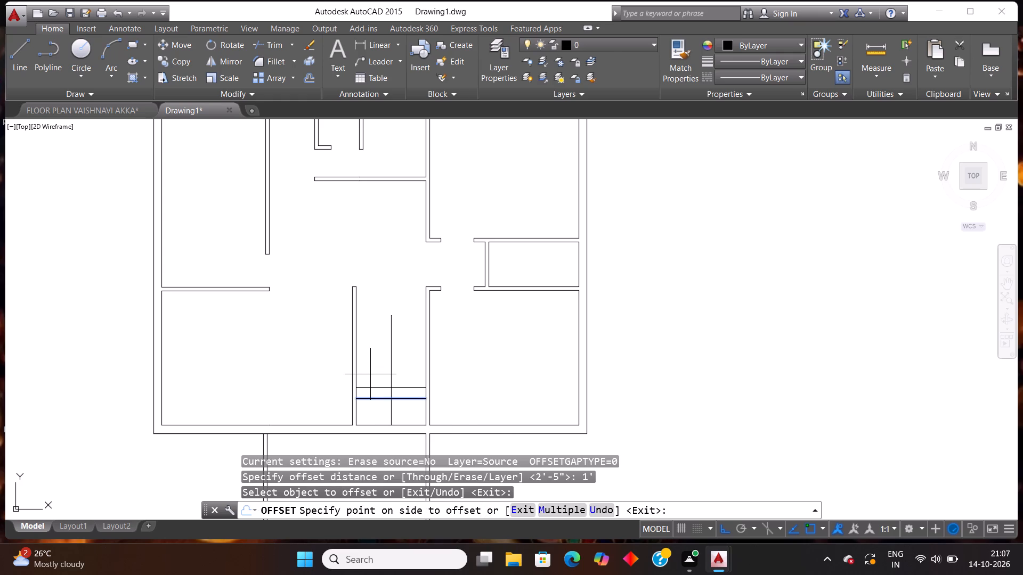
pyautogui.click(370, 374)
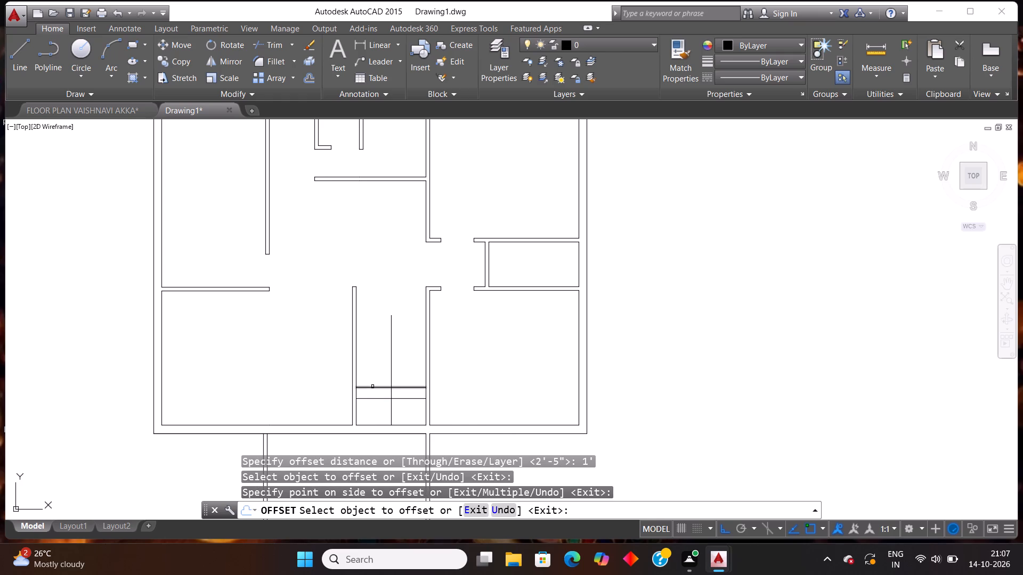
pyautogui.click(372, 387)
pyautogui.click(377, 364)
pyautogui.click(379, 376)
pyautogui.click(380, 362)
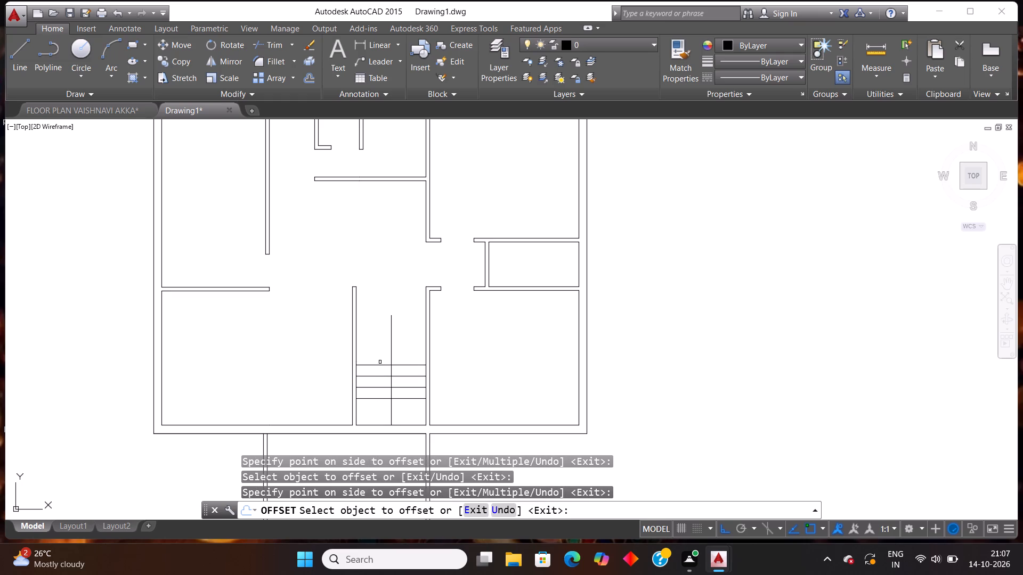
pyautogui.click(380, 366)
pyautogui.click(378, 349)
pyautogui.click(380, 355)
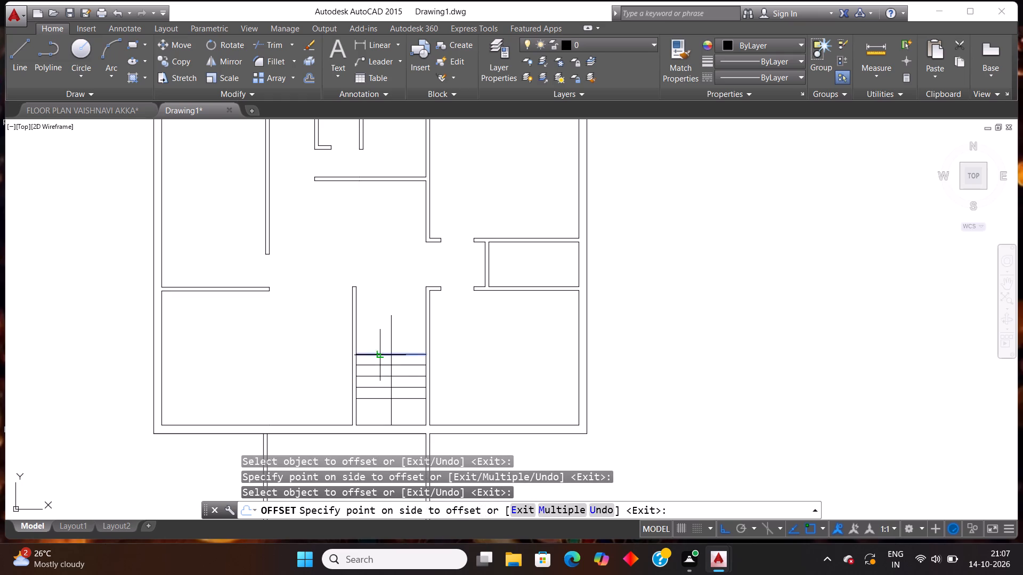
pyautogui.click(378, 336)
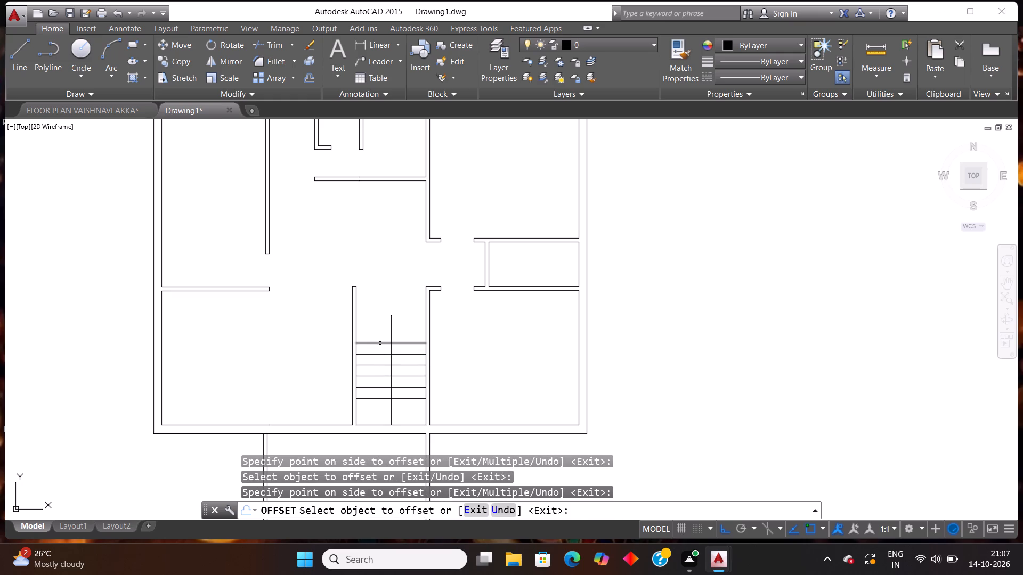
pyautogui.click(380, 343)
pyautogui.click(380, 325)
pyautogui.click(384, 333)
pyautogui.click(378, 315)
pyautogui.press('Escape')
# Trim the stair's vertical centre line where it crosses the landing and where it extends above the topmost tread.
pyautogui.write('tr')
pyautogui.press('Return')
pyautogui.press('Return')
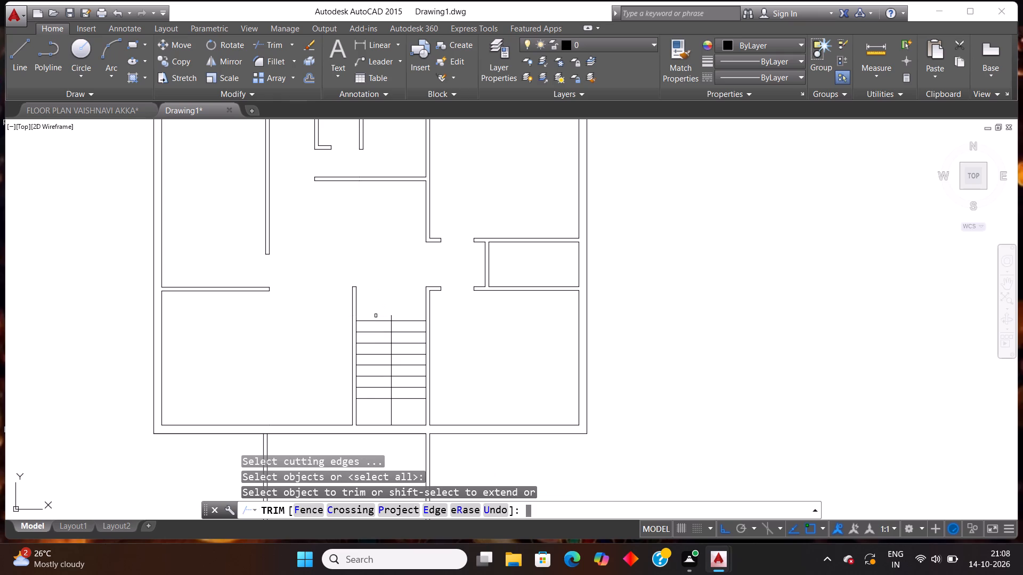
pyautogui.click(400, 413)
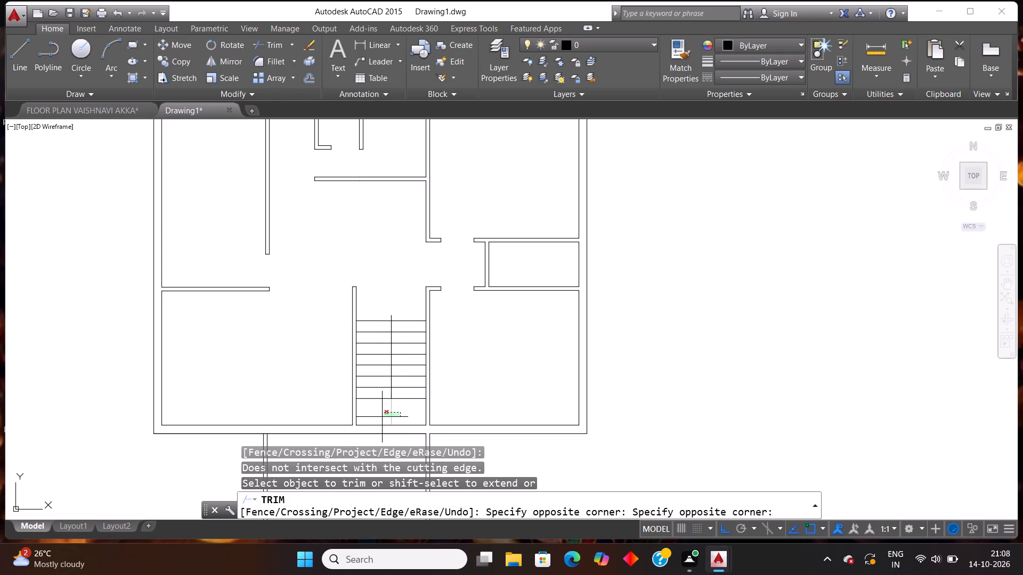
pyautogui.click(381, 416)
pyautogui.scroll(3, 382, 355)
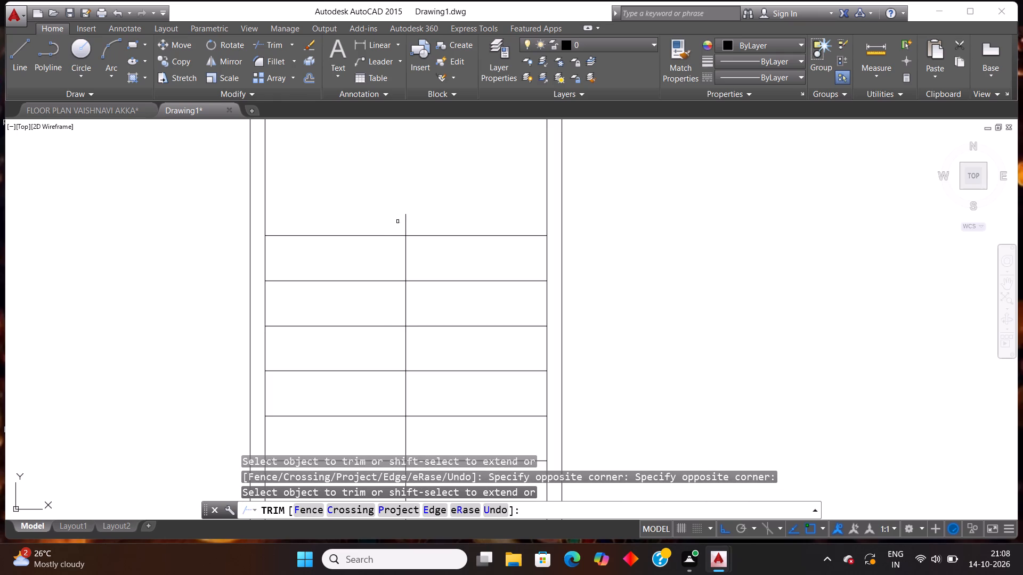
pyautogui.click(405, 220)
pyautogui.scroll(-5, 408, 250)
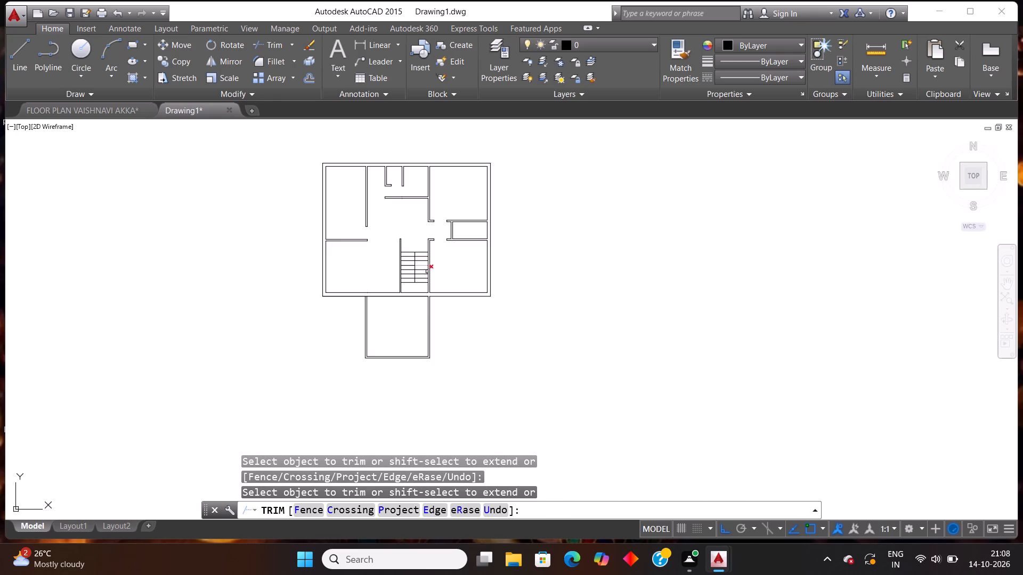
pyautogui.scroll(1, 356, 139)
pyautogui.press('Escape')
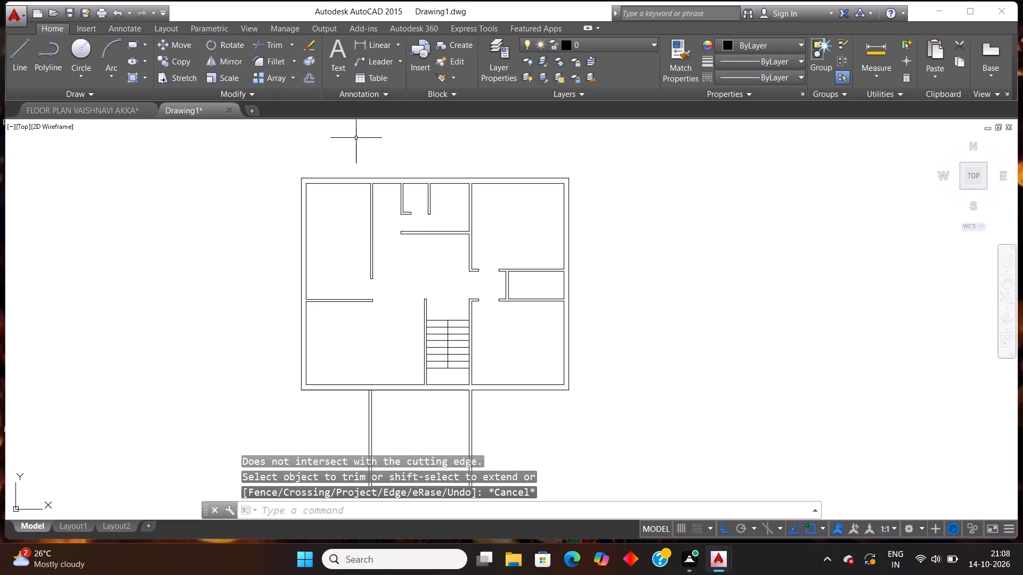
# Save the drawing in the fuji workspace folder as "Drawing1 continue", keeping the AutoCAD 2013 drawing format.
pyautogui.hotkey('ctrl', 's')
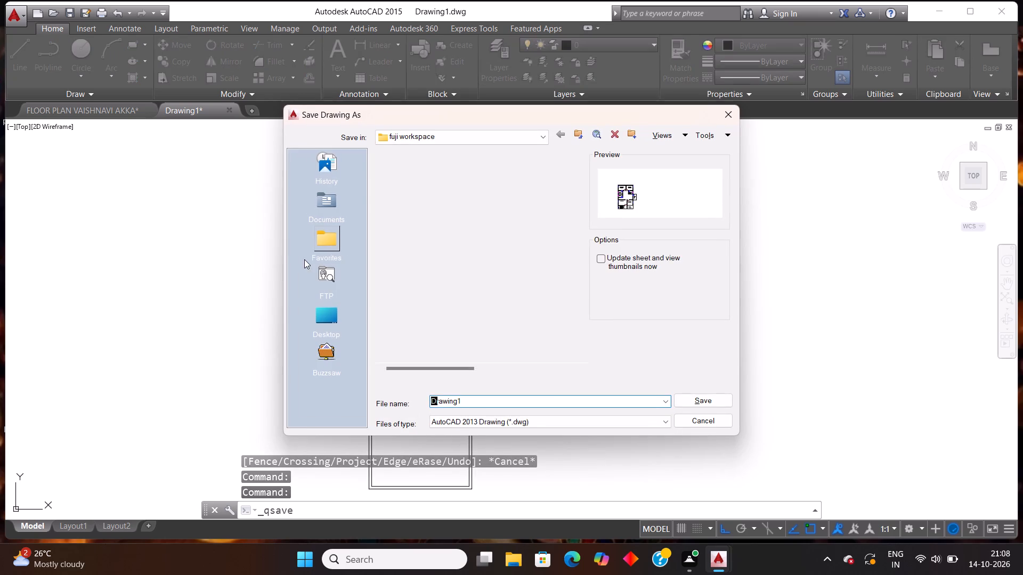
pyautogui.click(466, 402)
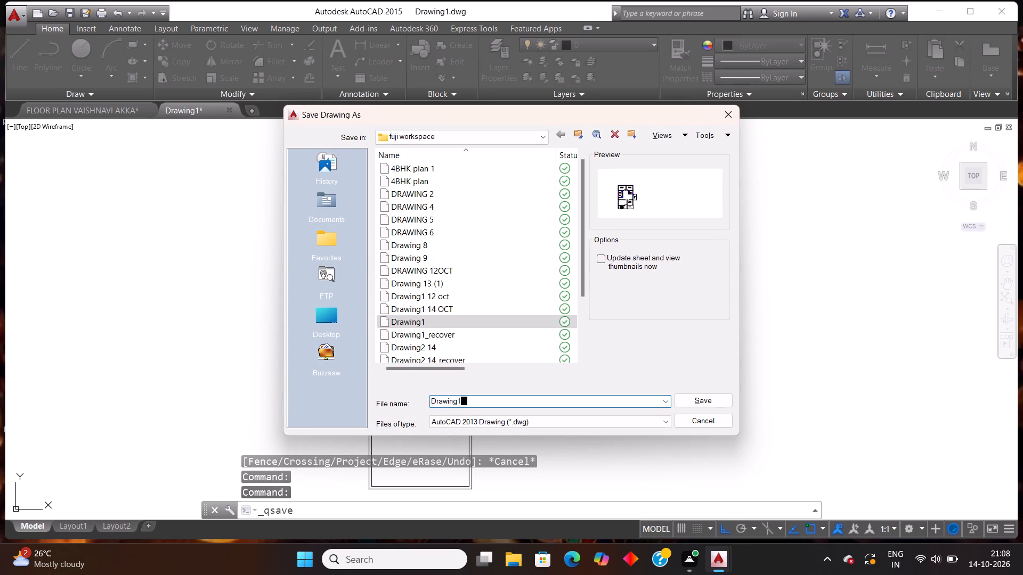
pyautogui.press('space')
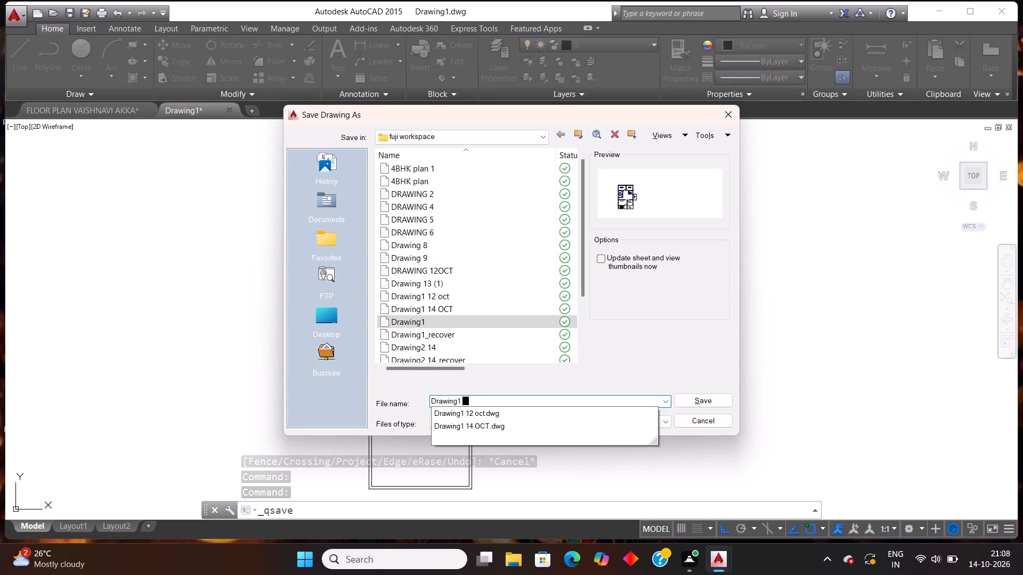
pyautogui.write('15')
pyautogui.press('space')
pyautogui.write('oct')
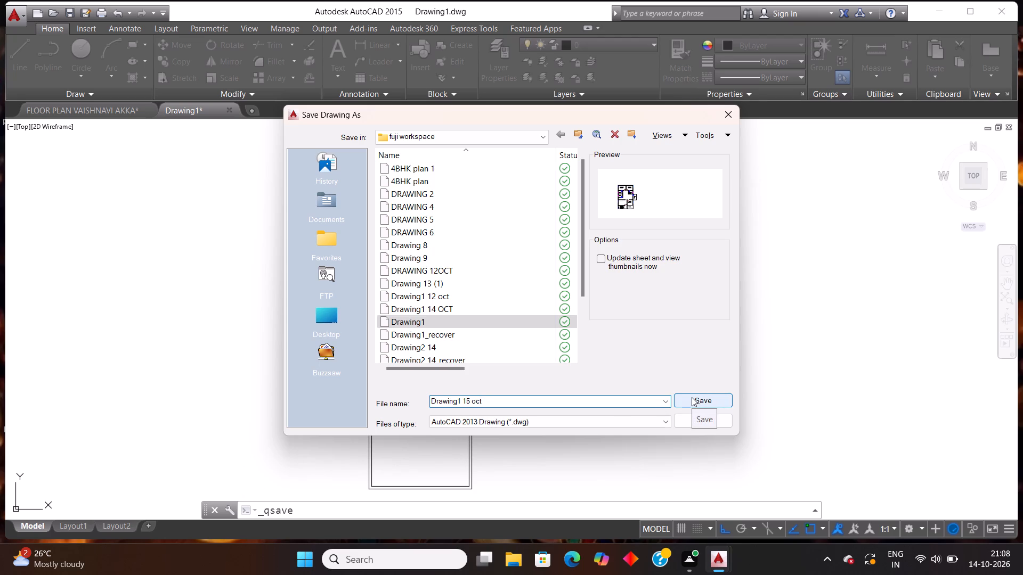
pyautogui.press('BackSpace')
pyautogui.press('BackSpace')
pyautogui.press('BackSpace')
pyautogui.press('BackSpace')
pyautogui.press('BackSpace')
pyautogui.press('BackSpace')
pyautogui.press('BackSpace')
pyautogui.press('space')
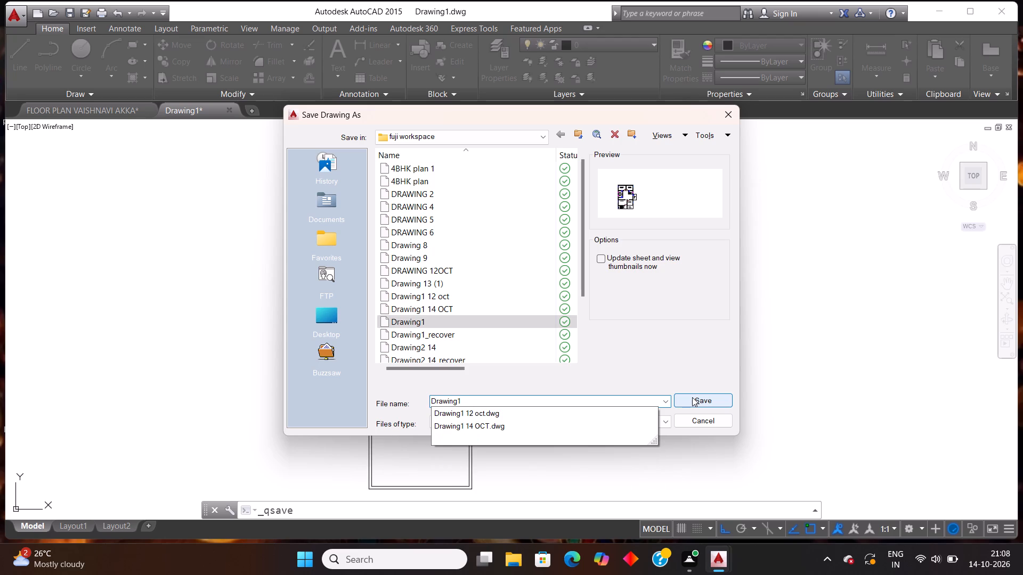
pyautogui.write('co')
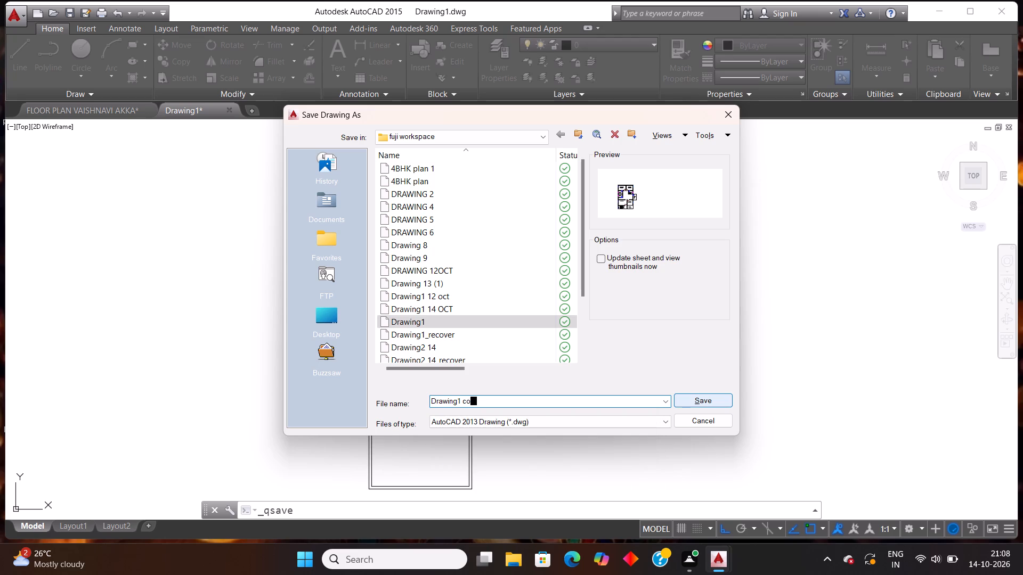
pyautogui.write('ntinue')
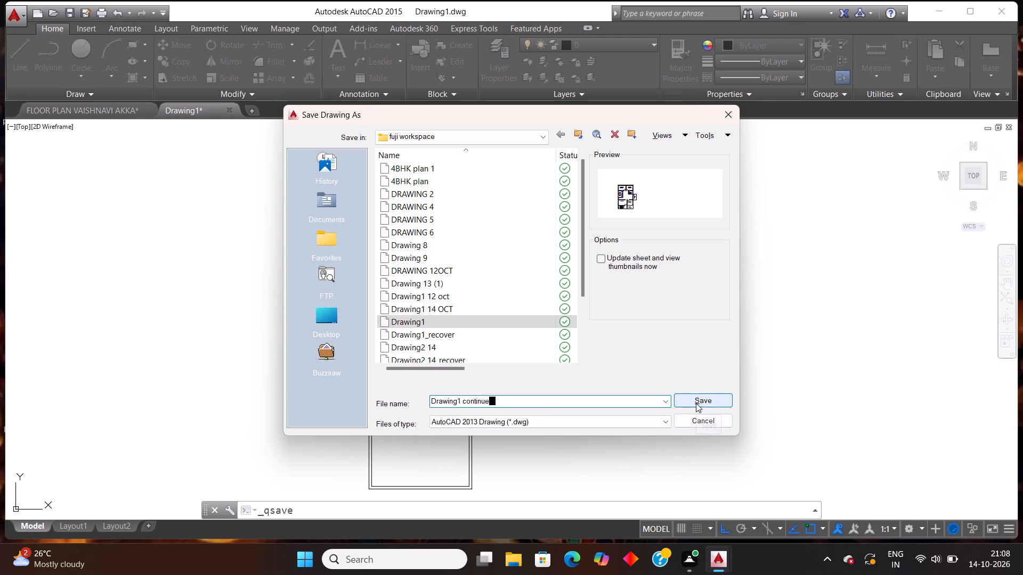
pyautogui.click(696, 403)
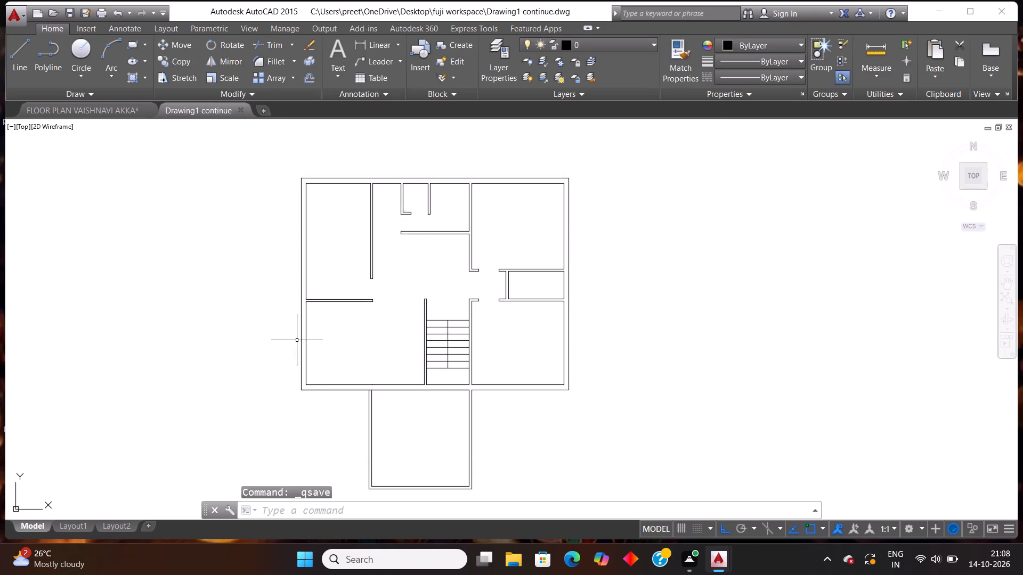
# Save the floor plan again under its current name, dismissing the OneDrive storage notification.
pyautogui.scroll(-1, 329, 375)
pyautogui.hotkey('ctrl', 's')
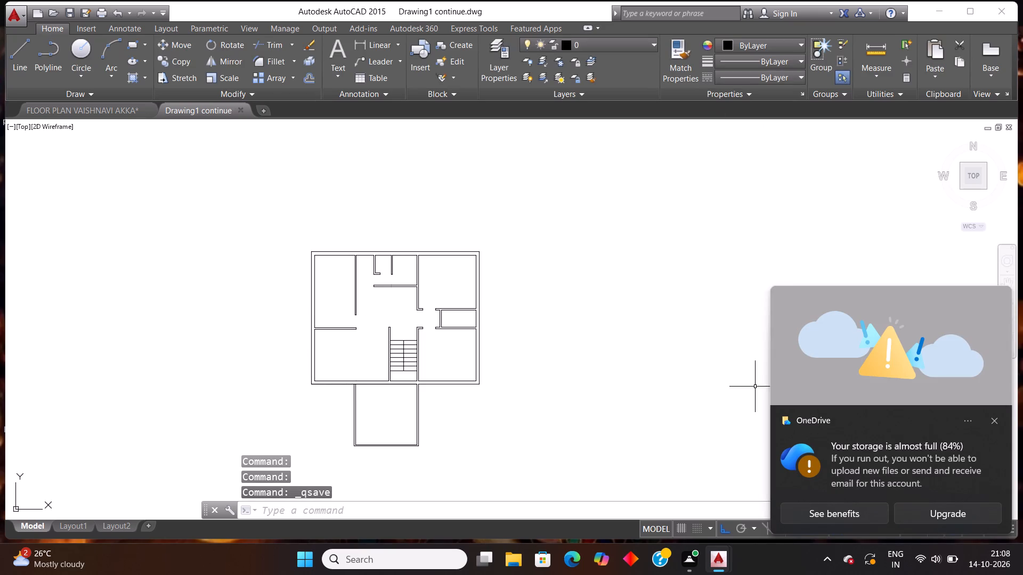
pyautogui.click(995, 423)
pyautogui.hotkey('ctrl', 's')
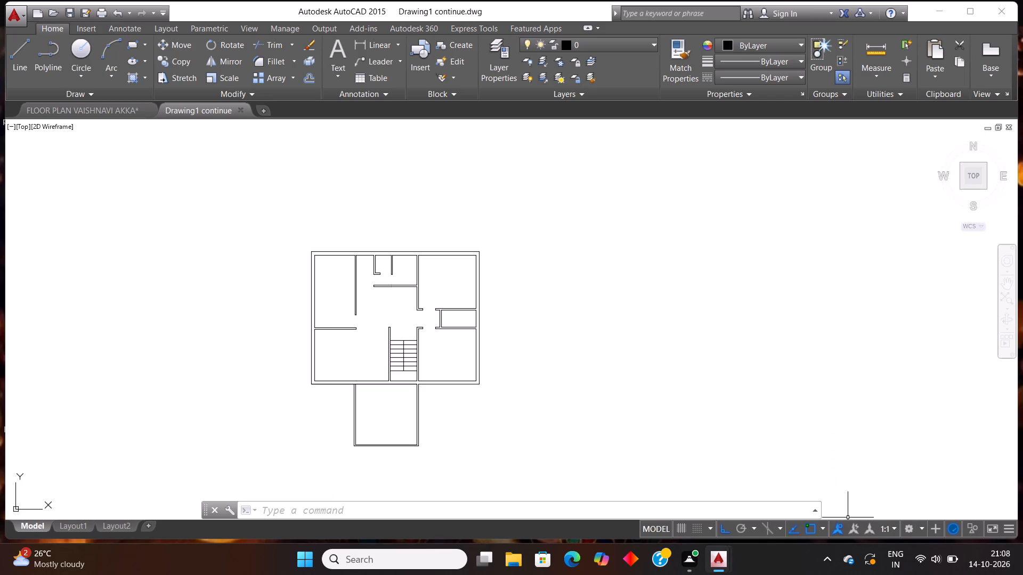
pyautogui.hotkey('ctrl', 's')
pyautogui.scroll(-1, 810, 464)
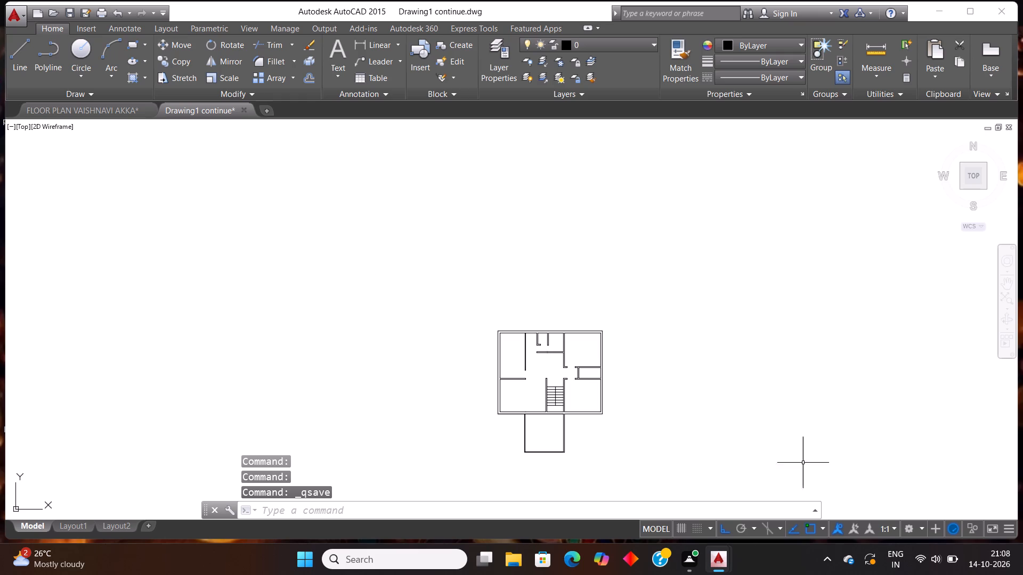
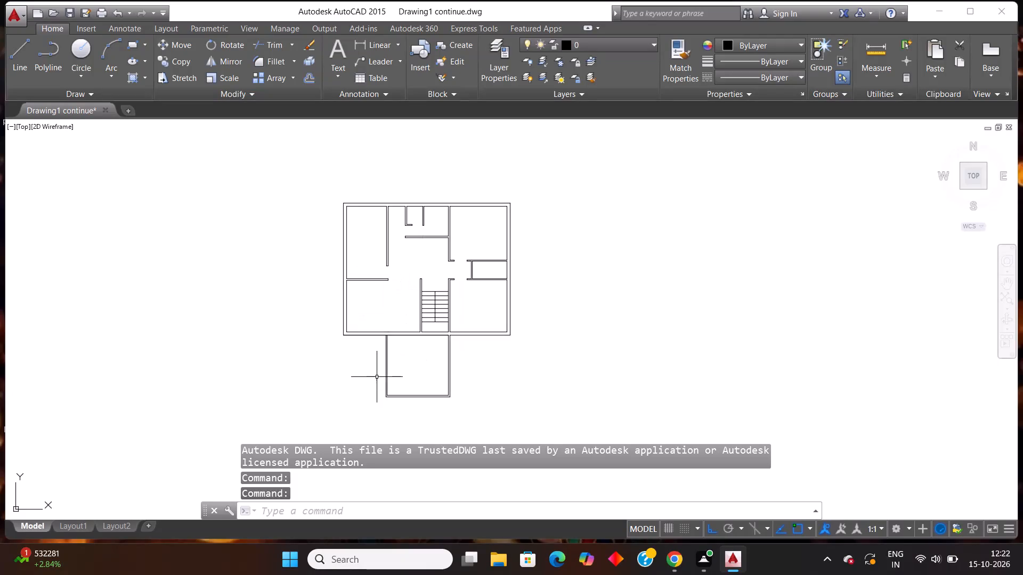
# Open a new file tab alongside the Drawing1 continue floor plan.
pyautogui.scroll(1, 349, 256)
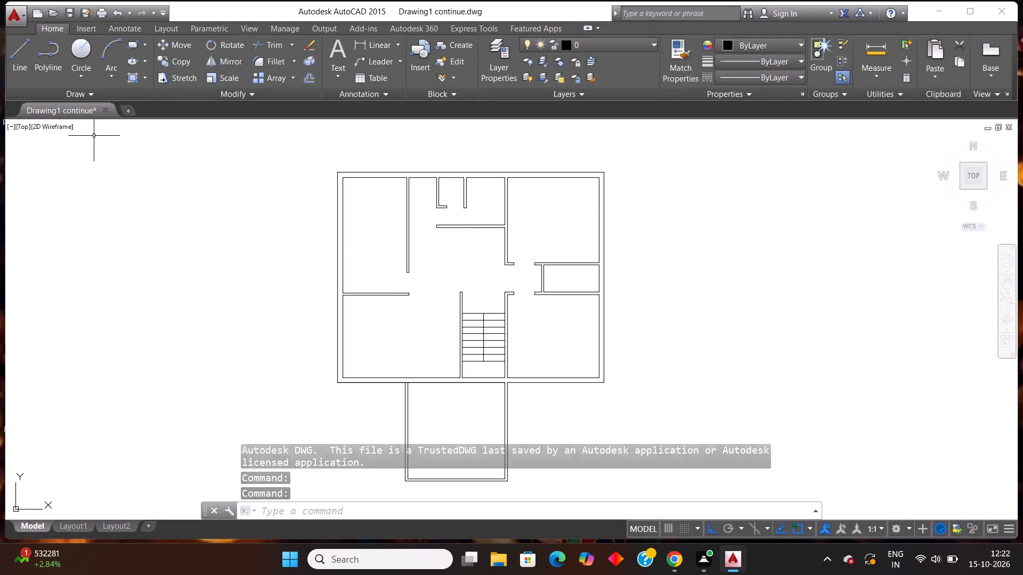
pyautogui.click(127, 113)
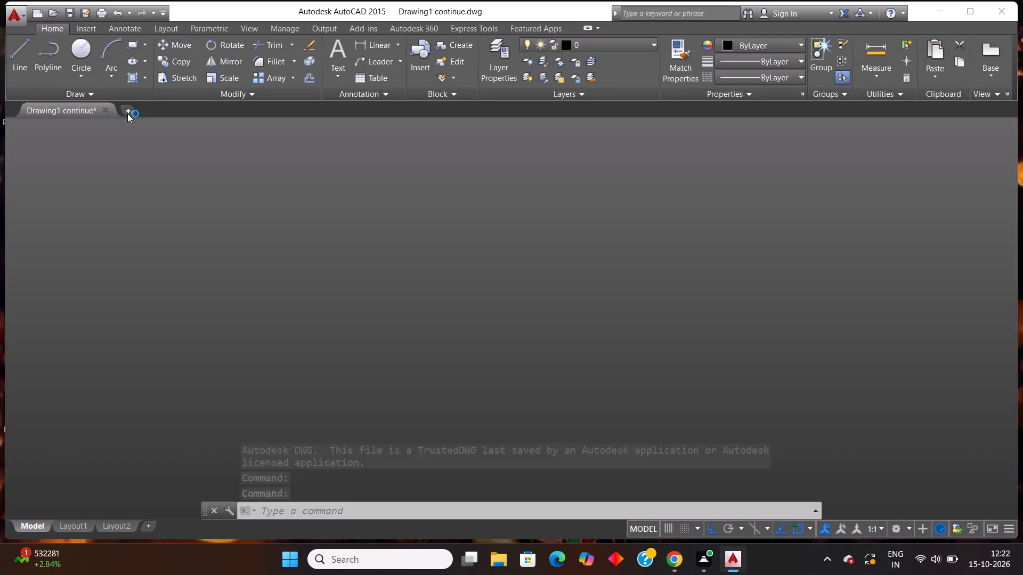
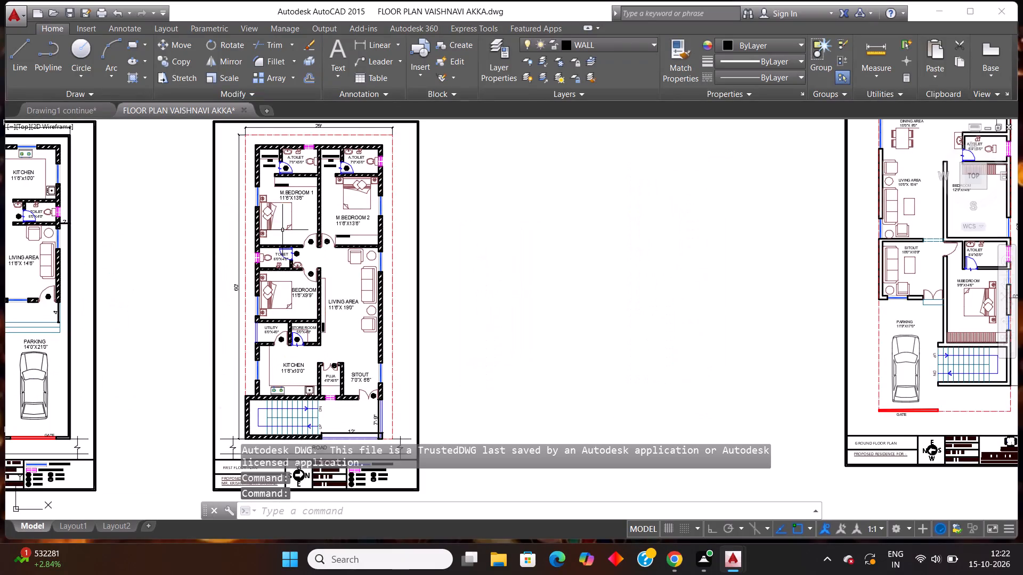
# Return from the reference floor plan to the Drawing1 continue drawing.
pyautogui.scroll(2, 272, 161)
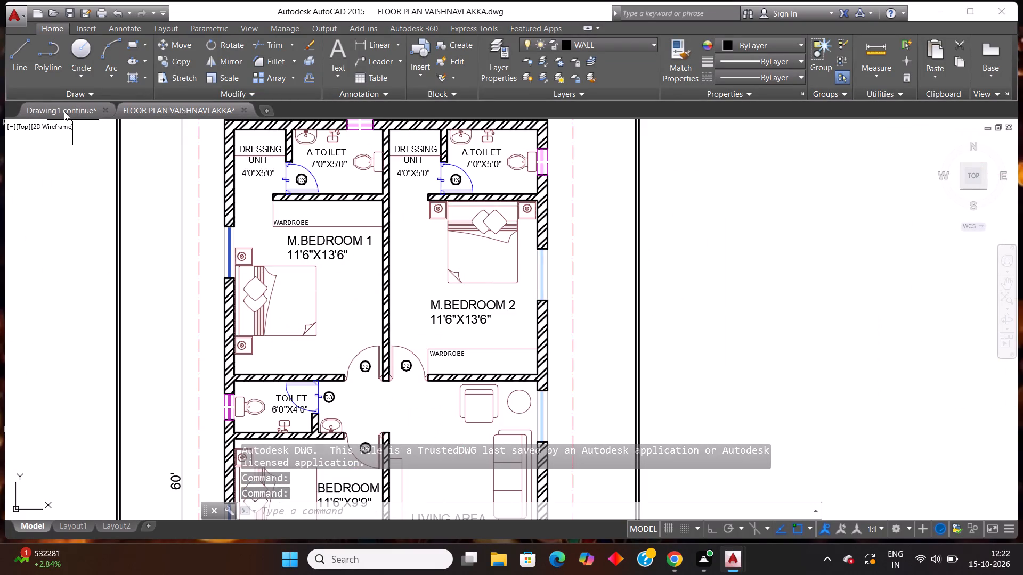
pyautogui.click(64, 111)
pyautogui.scroll(-1, 362, 323)
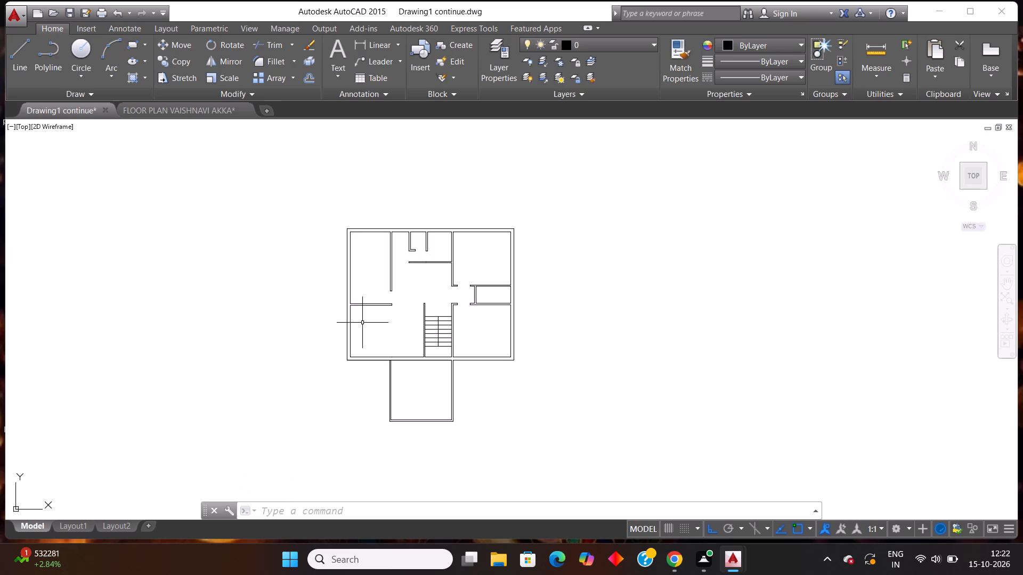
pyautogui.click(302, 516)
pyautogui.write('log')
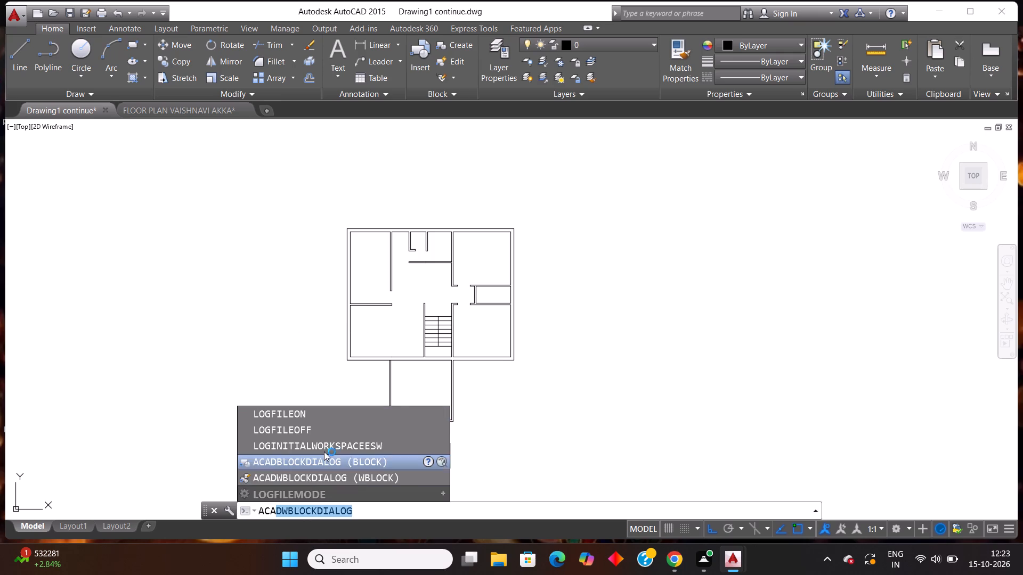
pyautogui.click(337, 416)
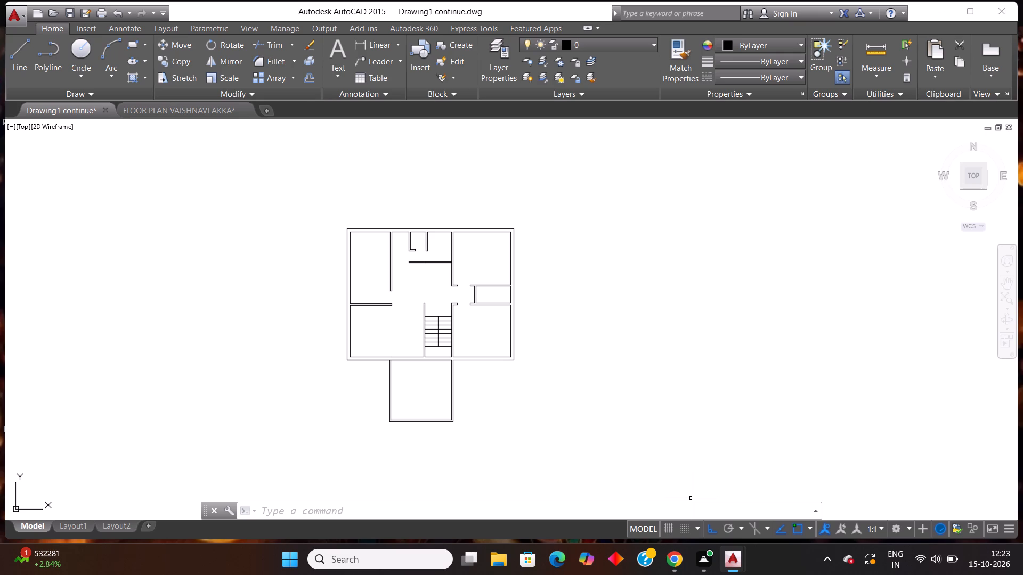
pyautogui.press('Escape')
# Offset the house's lower outer wall line 6'5" down into the front room.
pyautogui.write('off')
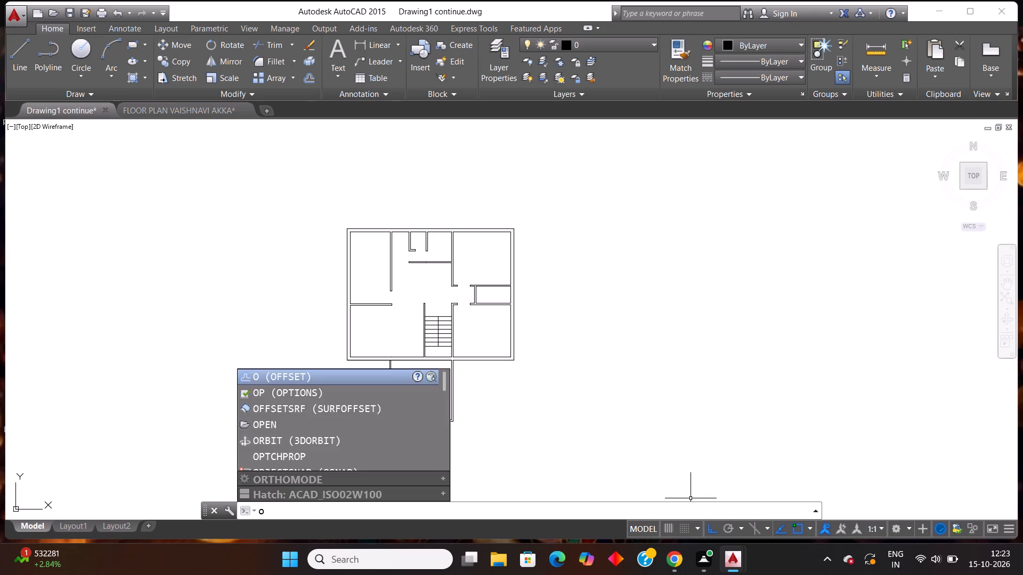
pyautogui.press('Return')
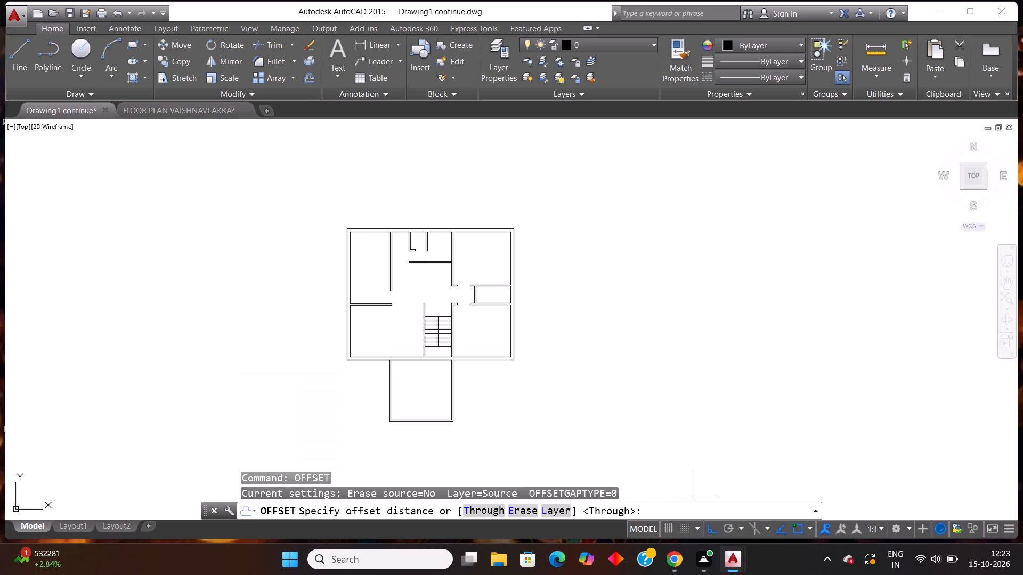
pyautogui.press('6')
pyautogui.write('\'5"')
pyautogui.press('Return')
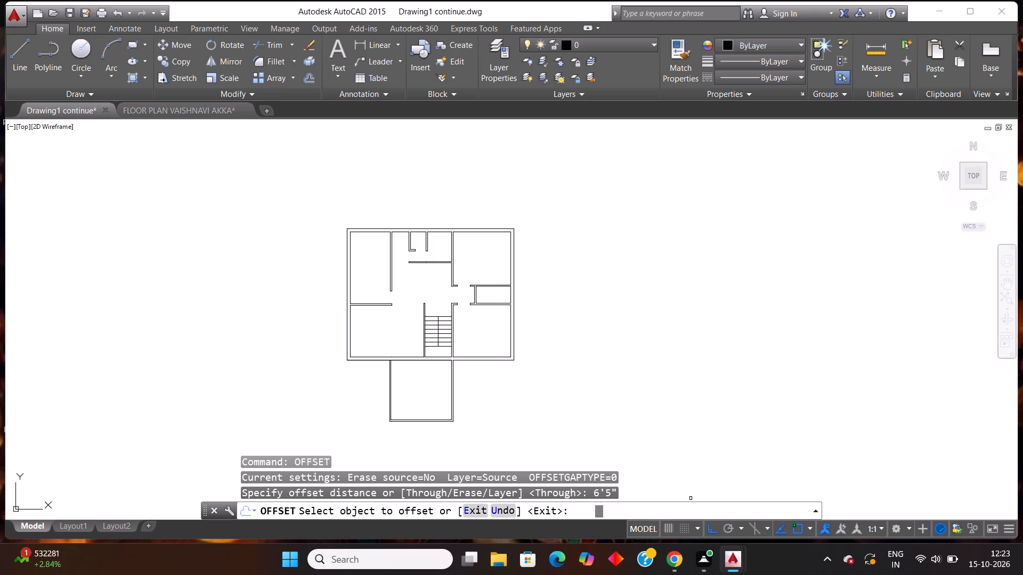
pyautogui.scroll(2, 410, 363)
pyautogui.click(418, 359)
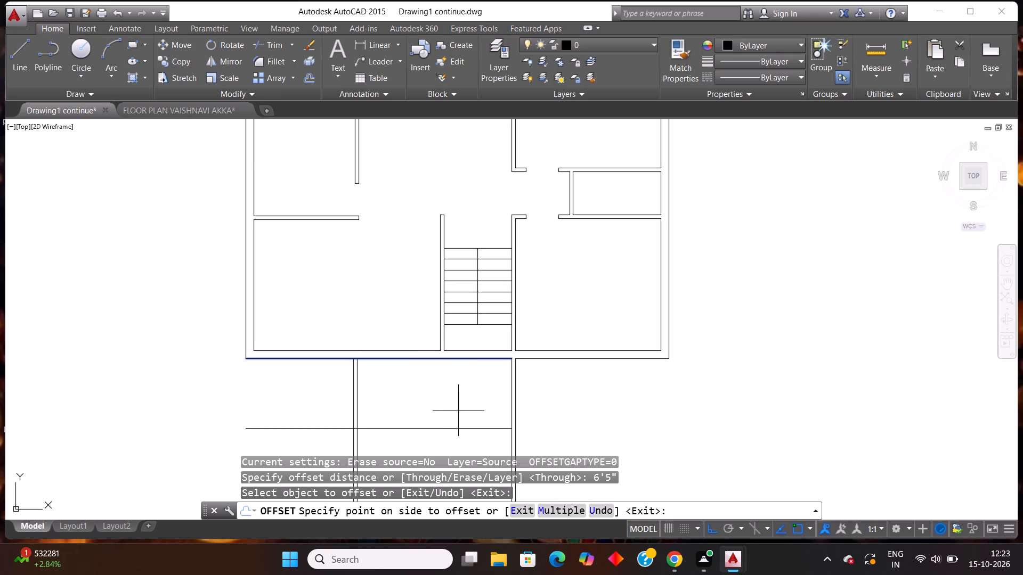
pyautogui.scroll(-2, 474, 407)
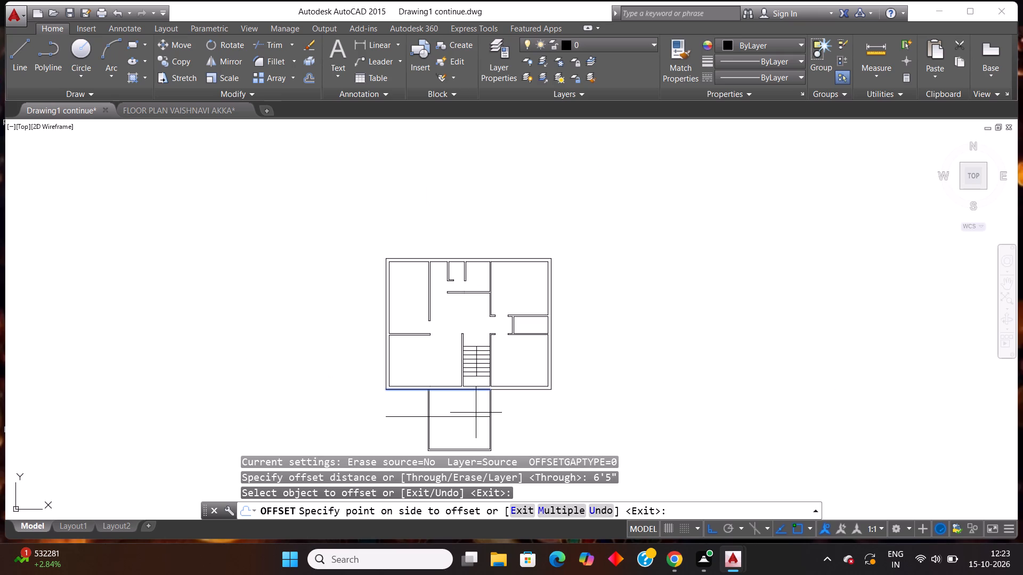
pyautogui.click(477, 430)
pyautogui.scroll(1, 456, 429)
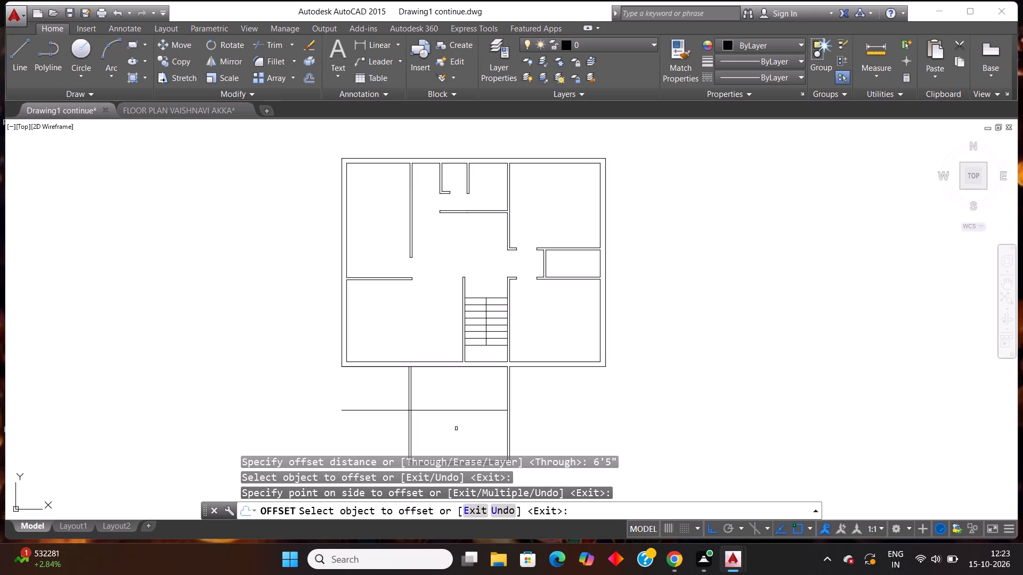
pyautogui.press('Escape')
# Offset the new line across the front room 4" downward to form a partition wall.
pyautogui.write('off')
pyautogui.press('Return')
pyautogui.write('4"')
pyautogui.press('Return')
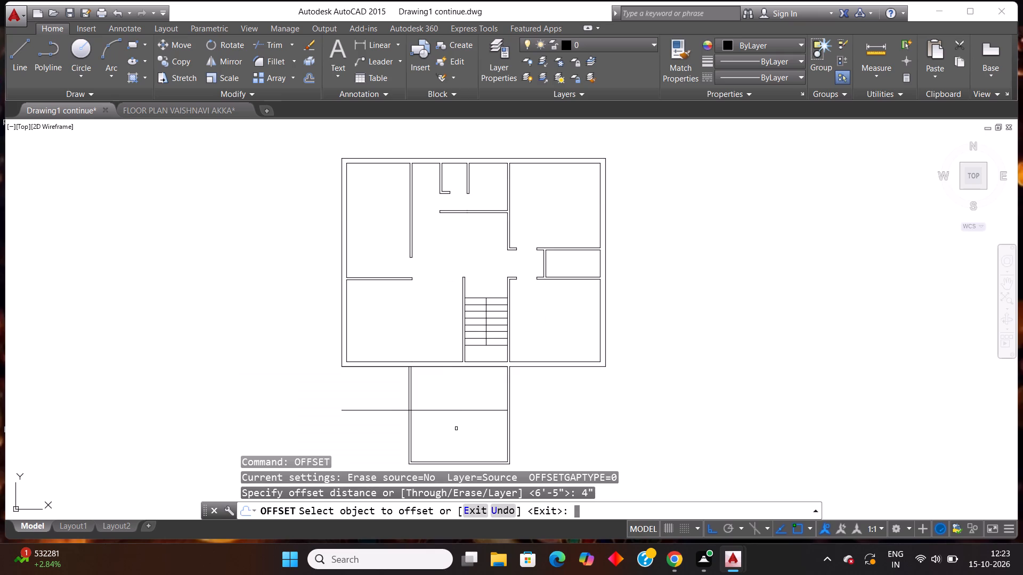
pyautogui.click(467, 411)
pyautogui.click(453, 432)
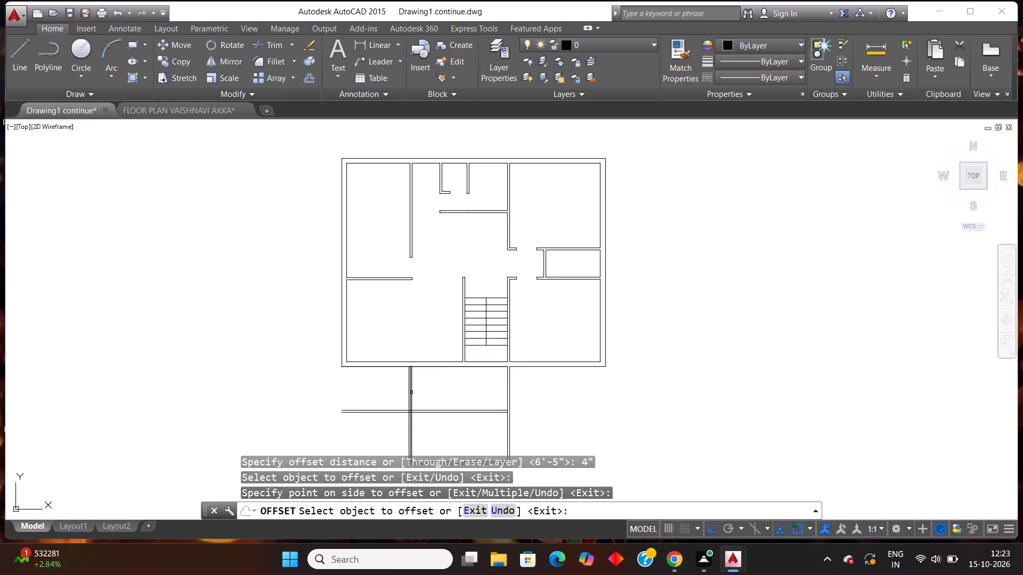
pyautogui.press('Escape')
# Trim the partition lines overhanging the front room's left wall and clear the left wall junction.
pyautogui.write('tr')
pyautogui.press('Return')
pyautogui.press('Return')
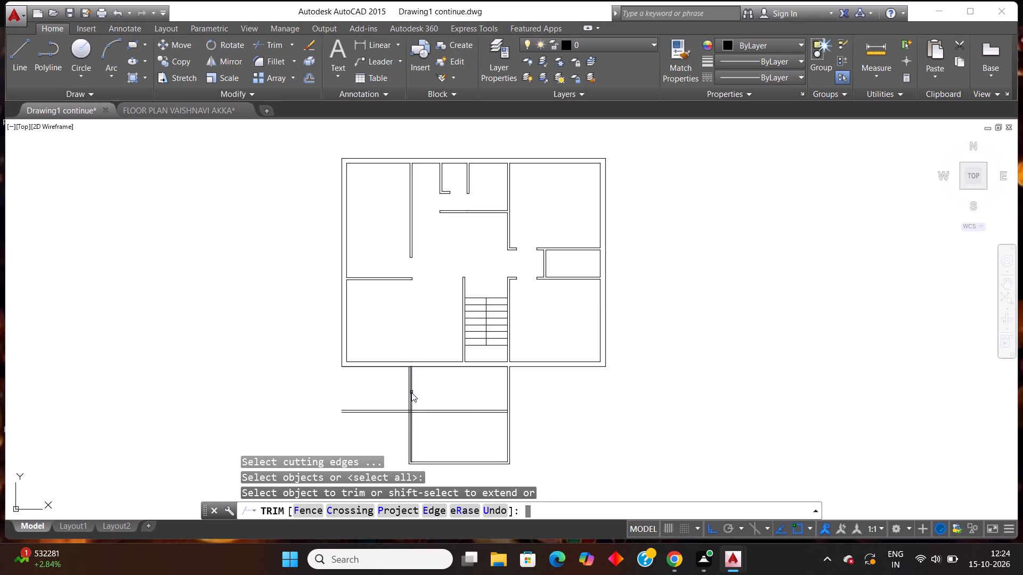
pyautogui.click(396, 435)
pyautogui.click(383, 388)
pyautogui.scroll(-1, 452, 399)
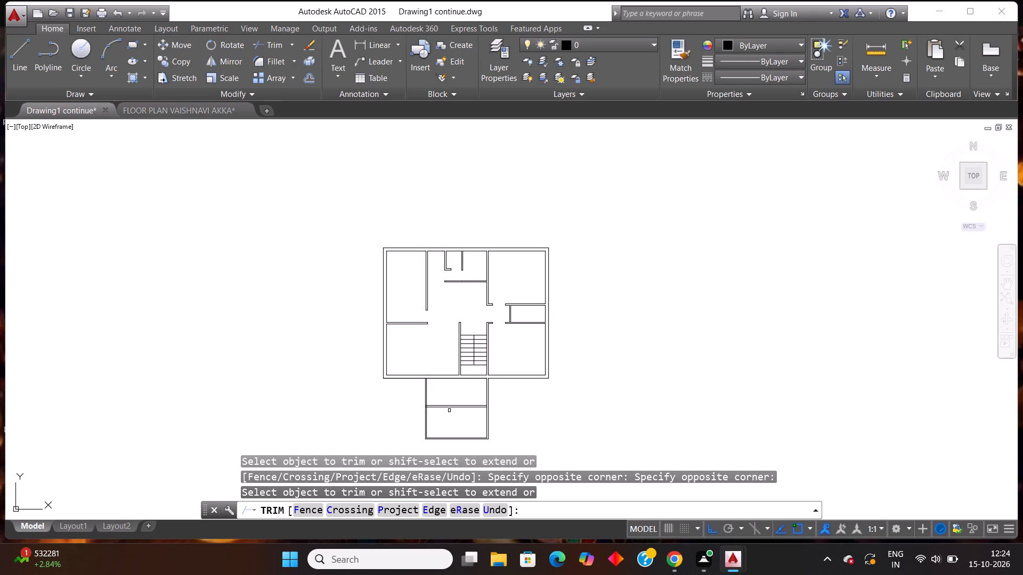
pyautogui.scroll(3, 444, 414)
pyautogui.scroll(2, 382, 388)
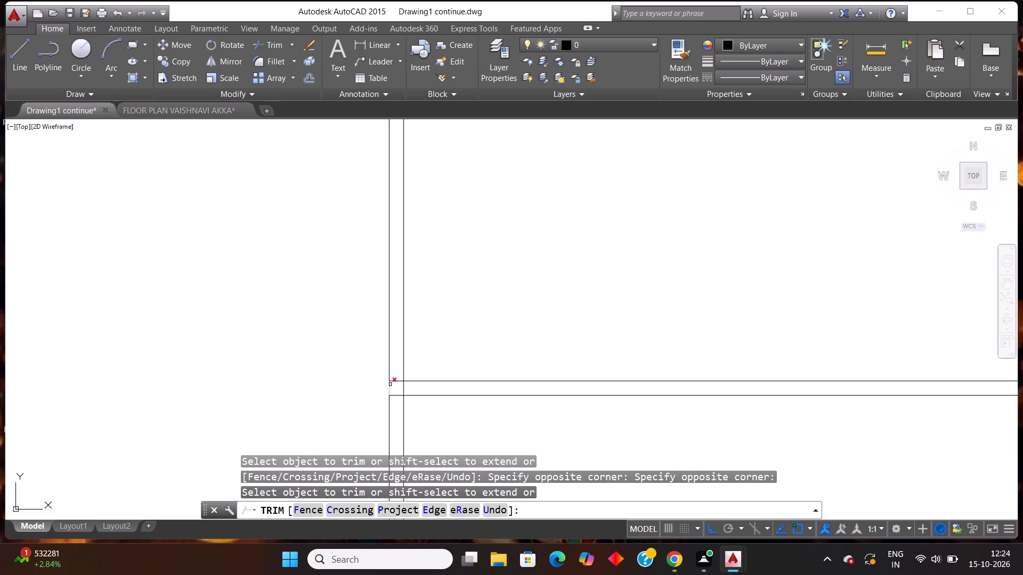
pyautogui.click(396, 381)
pyautogui.click(395, 396)
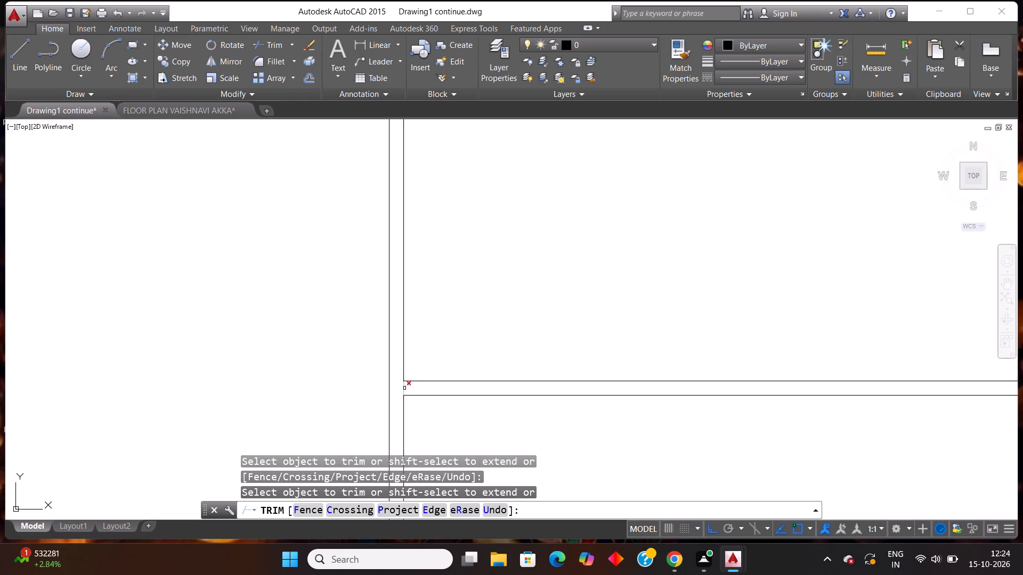
pyautogui.click(403, 389)
# Trim the inner wall line between the partition lines at the front room's right wall junction.
pyautogui.scroll(-5, 404, 371)
pyautogui.scroll(2, 483, 368)
pyautogui.scroll(6, 427, 378)
pyautogui.click(463, 294)
pyautogui.click(406, 284)
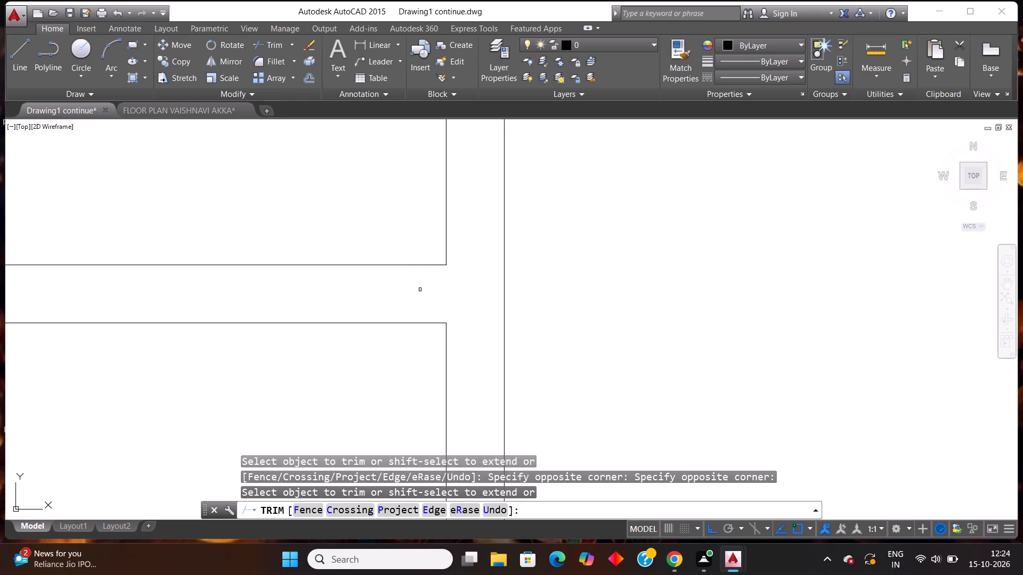
pyautogui.scroll(-5, 469, 324)
# Trim the house's outer wall line where the front room's left wall meets it.
pyautogui.scroll(1, 291, 243)
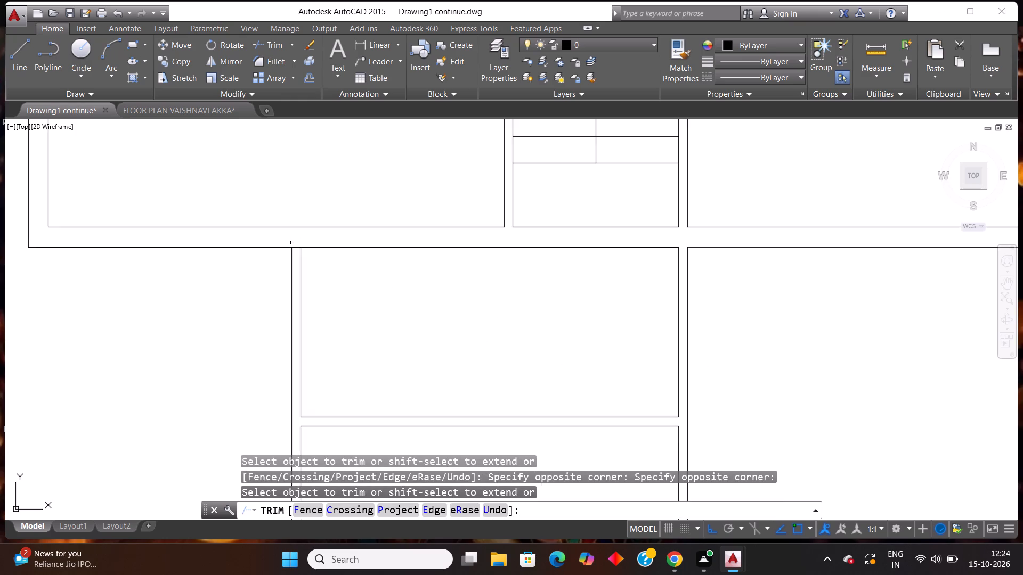
pyautogui.scroll(4, 291, 243)
pyautogui.click(303, 255)
pyautogui.click(331, 351)
pyautogui.scroll(-5, 324, 343)
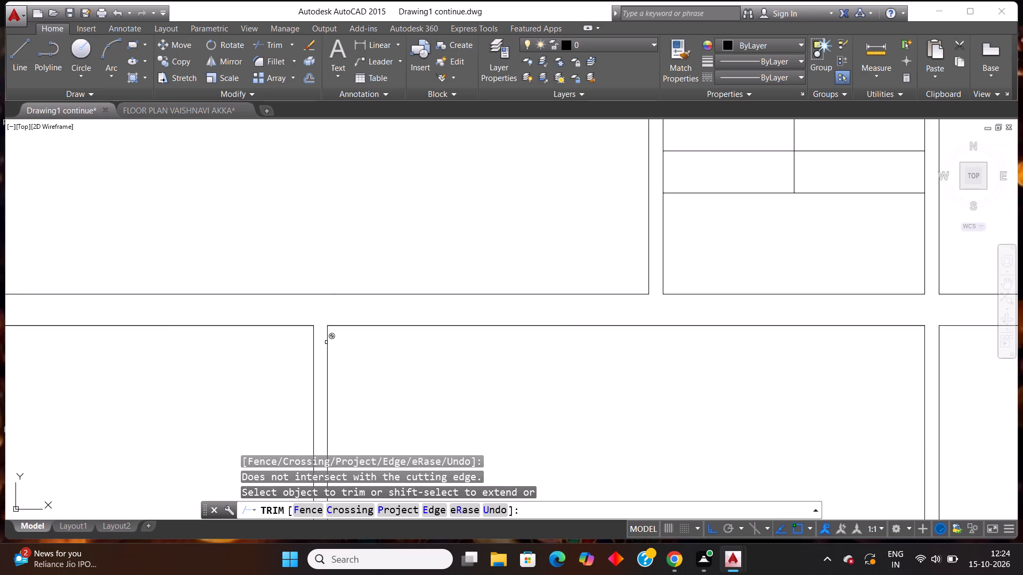
pyautogui.scroll(-1, 326, 342)
pyautogui.scroll(-3, 385, 343)
pyautogui.scroll(1, 415, 381)
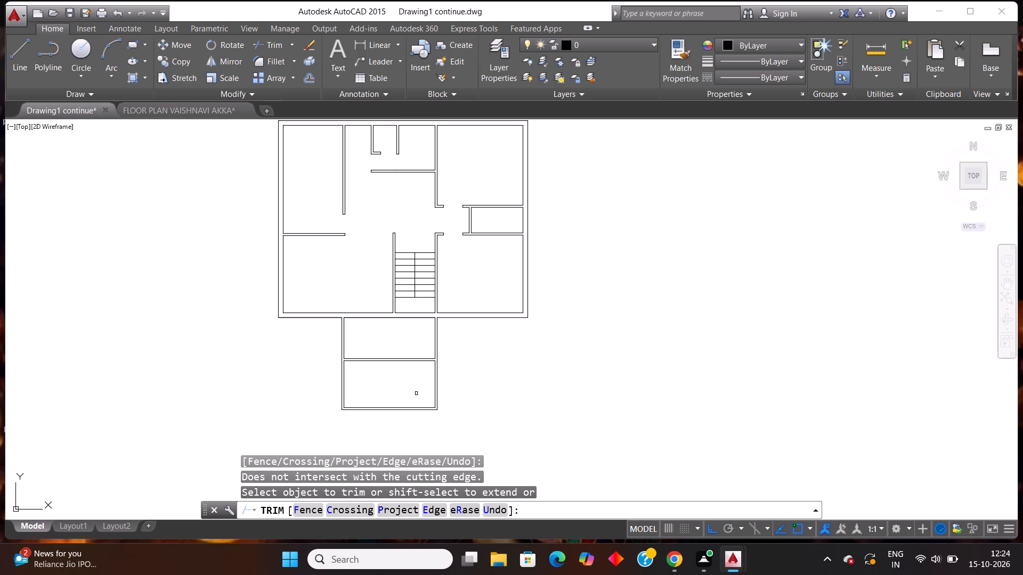
pyautogui.scroll(1, 416, 393)
pyautogui.press('Escape')
# Draw a short vertical line across the front room's bottom wall, near its left corner.
pyautogui.press('l')
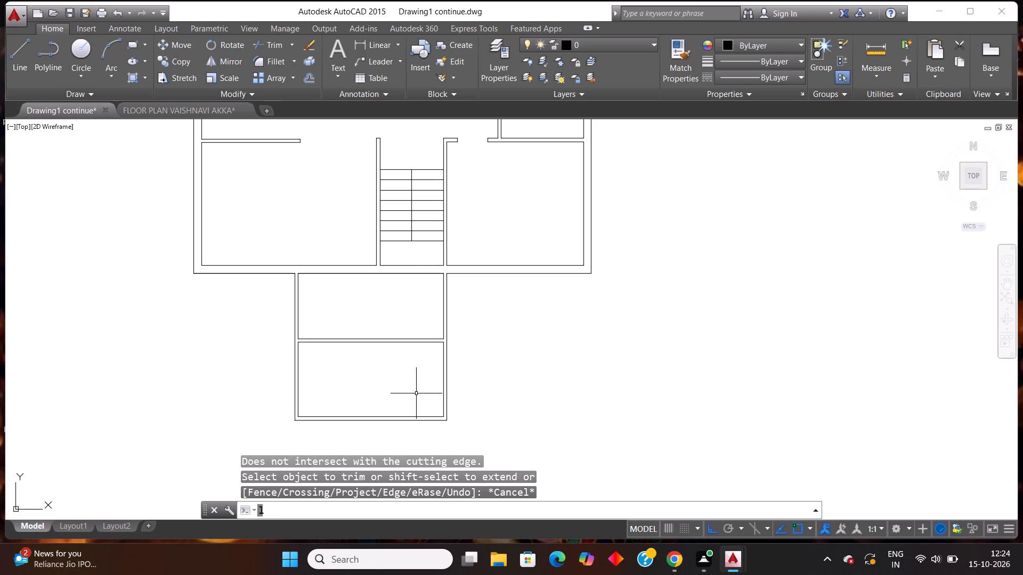
pyautogui.press('Return')
pyautogui.scroll(1, 314, 395)
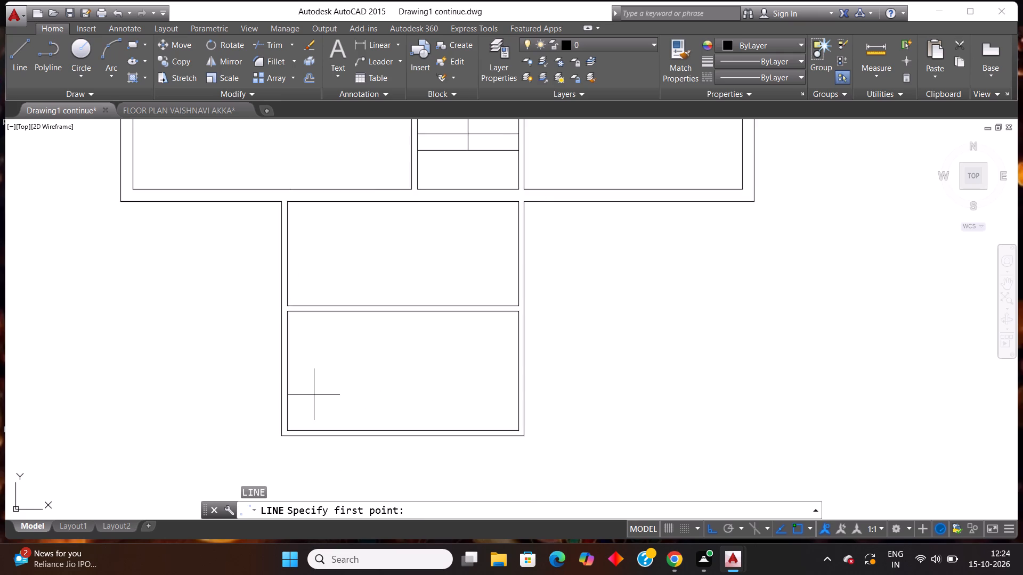
pyautogui.scroll(1, 314, 395)
pyautogui.click(327, 441)
pyautogui.click(330, 470)
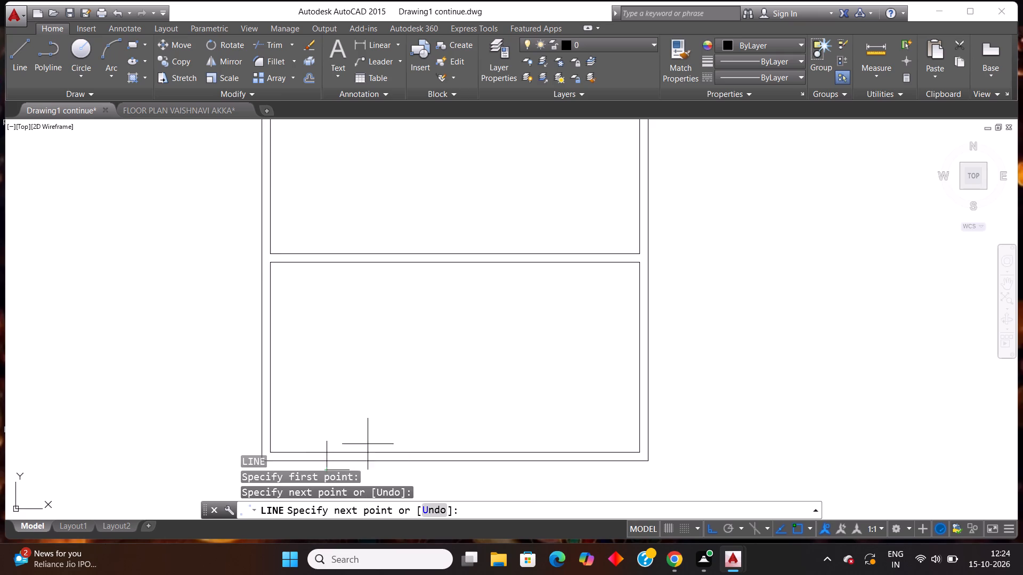
pyautogui.scroll(-1, 461, 368)
pyautogui.press('Escape')
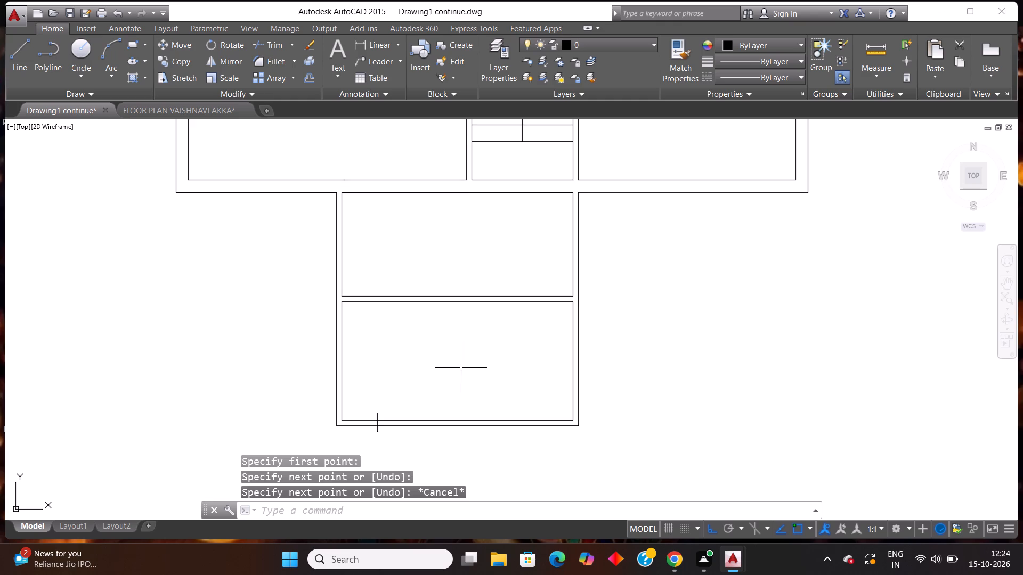
# Offset the short vertical line 4' to the right to mark the opening's other side.
pyautogui.scroll(-2, 462, 368)
pyautogui.scroll(2, 435, 437)
pyautogui.write('off')
pyautogui.press('Return')
pyautogui.write("4'")
pyautogui.press('Return')
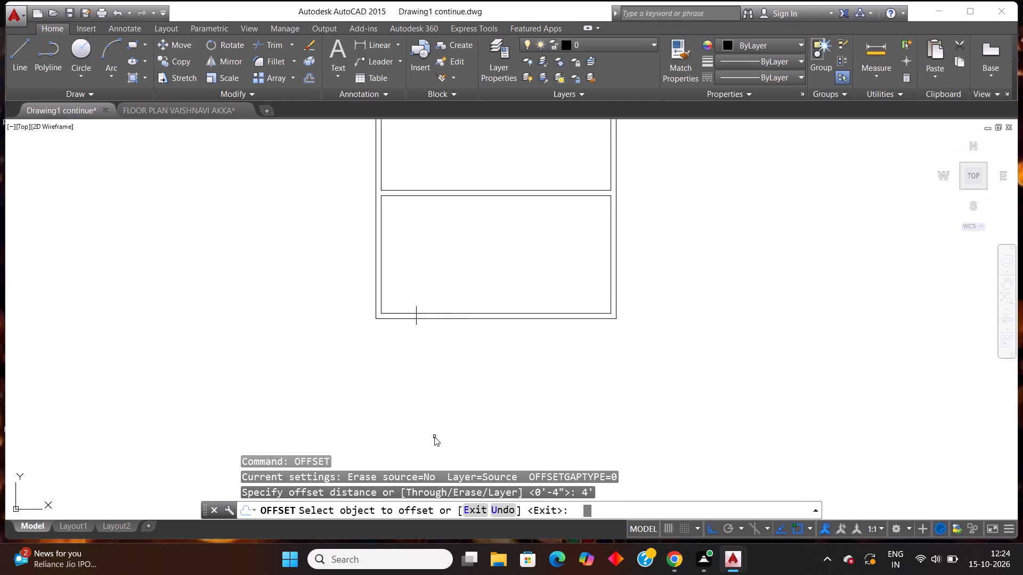
pyautogui.scroll(2, 433, 327)
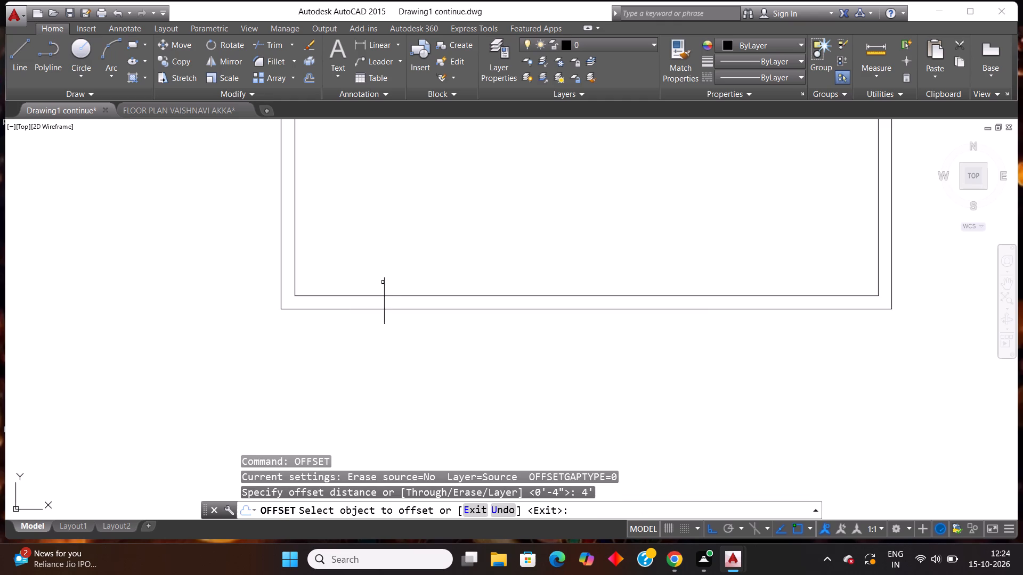
pyautogui.click(385, 284)
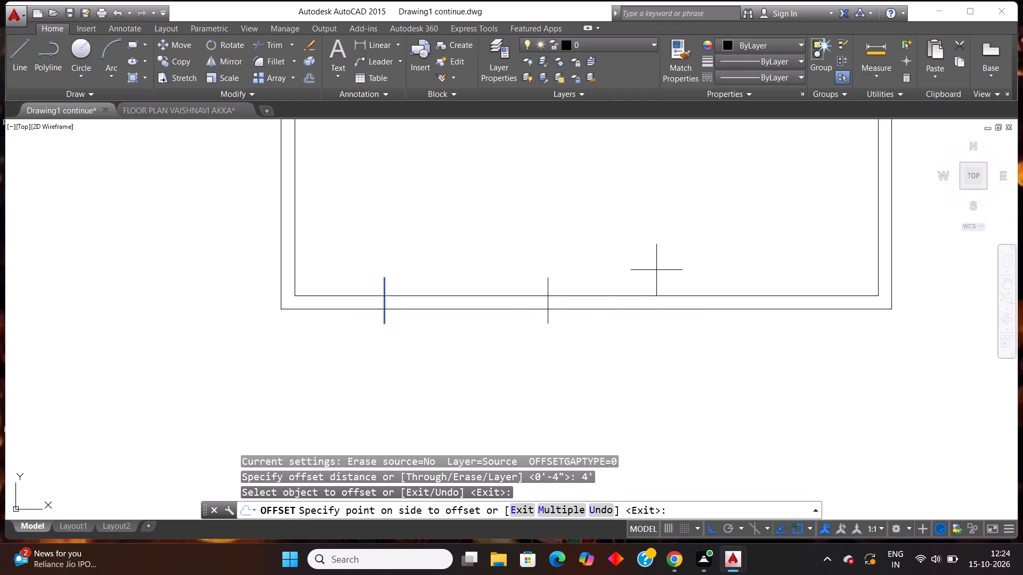
pyautogui.click(656, 268)
pyautogui.press('Escape')
# Trim both bottom wall lines between the two short vertical lines to cut a 4' opening.
pyautogui.write('tr')
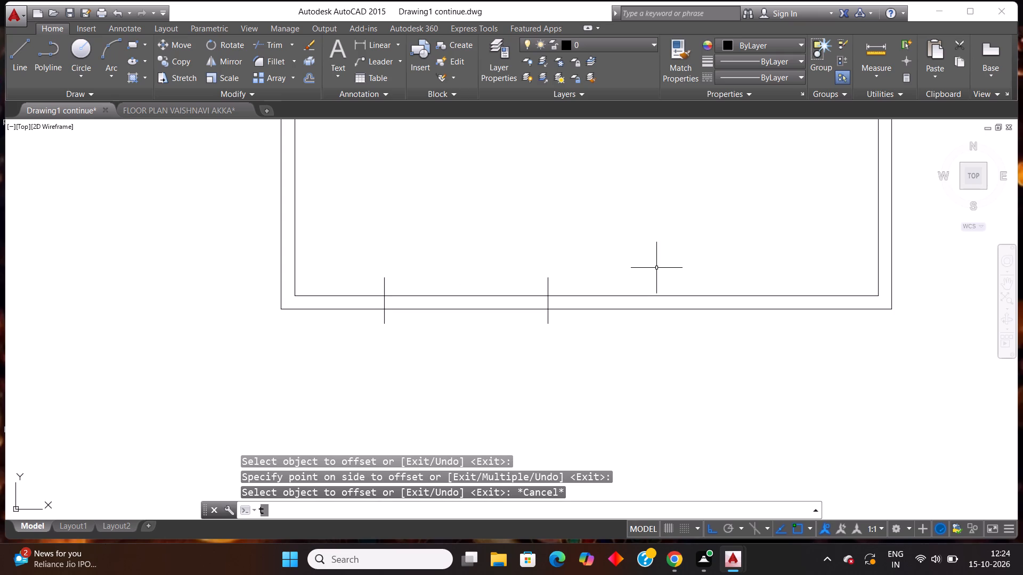
pyautogui.press('Return')
pyautogui.press('Return')
pyautogui.click(502, 356)
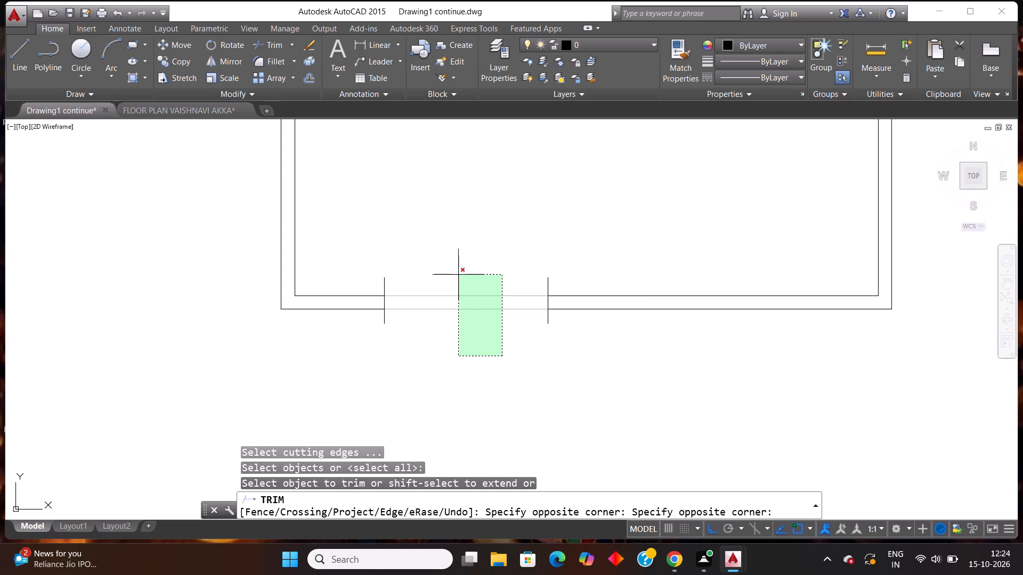
pyautogui.click(458, 275)
# Trim the ends of the opening's left jamb line that extend above and below the bottom wall.
pyautogui.scroll(-3, 478, 259)
pyautogui.scroll(7, 462, 265)
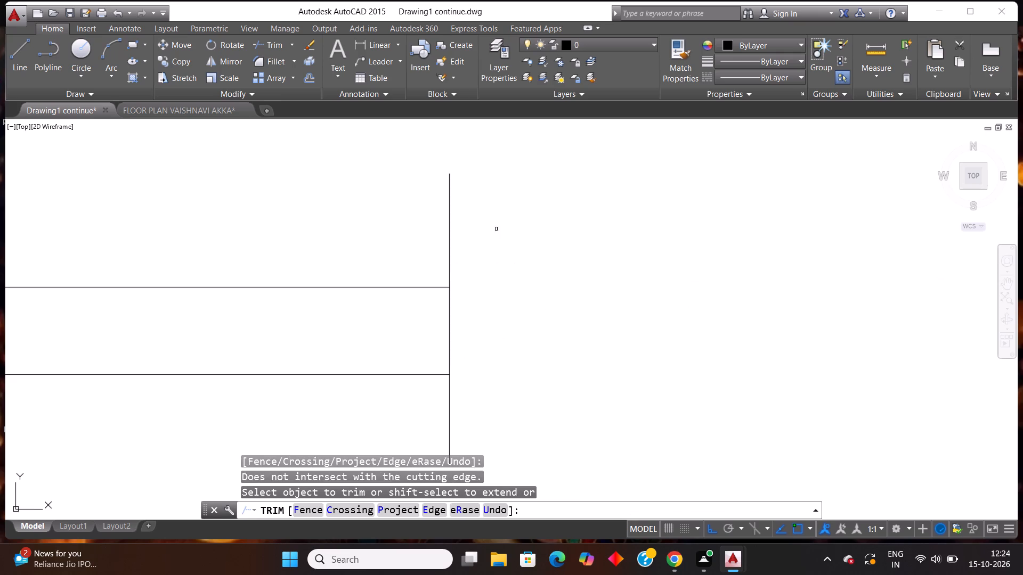
pyautogui.moveTo(496, 229); pyautogui.dragTo(486, 229)
pyautogui.click(396, 245)
pyautogui.scroll(-3, 497, 242)
pyautogui.scroll(3, 474, 356)
pyautogui.scroll(-3, 521, 294)
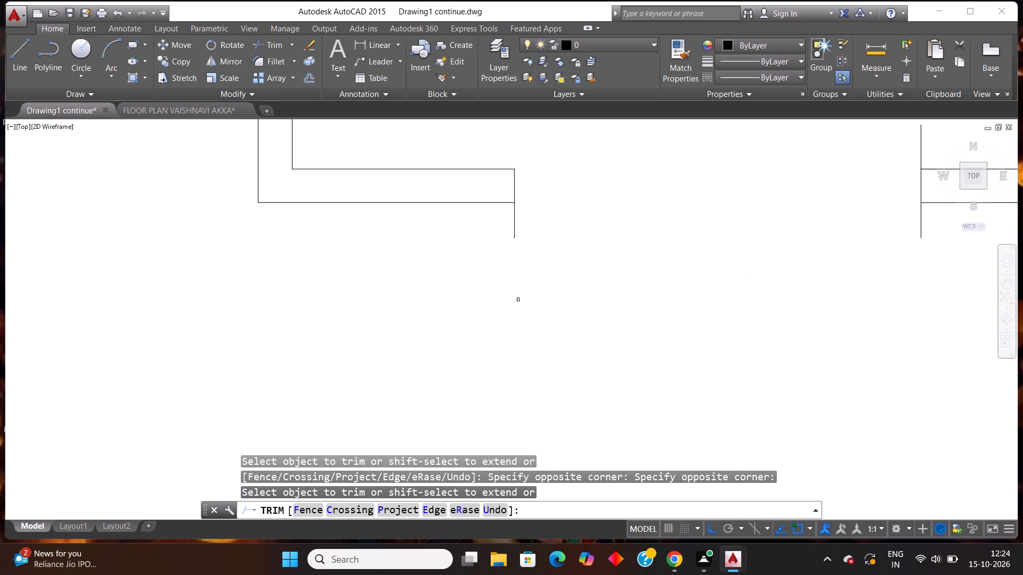
pyautogui.scroll(2, 533, 232)
pyautogui.moveTo(499, 274); pyautogui.dragTo(493, 276)
pyautogui.click(456, 298)
pyautogui.scroll(-3, 456, 298)
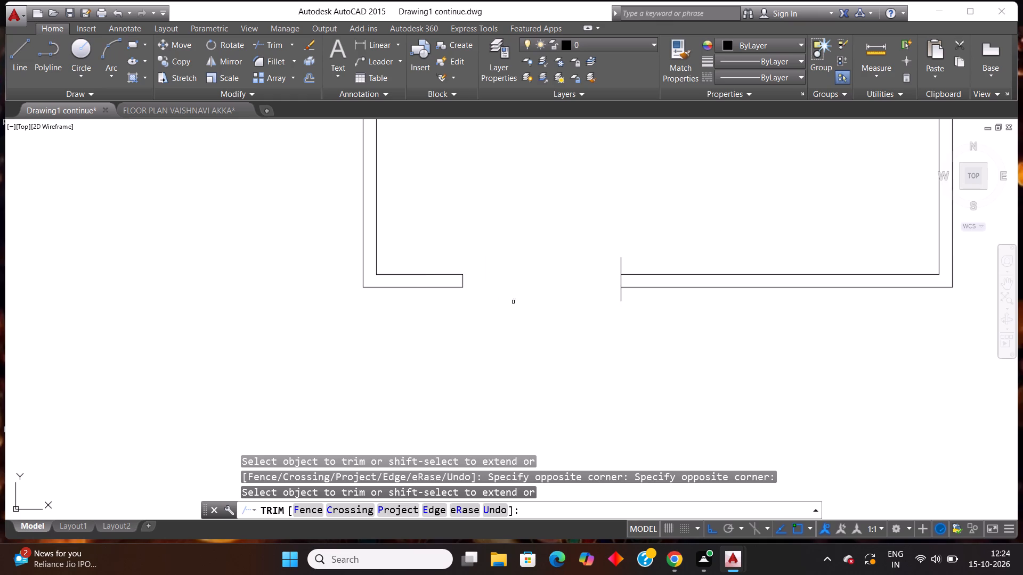
# Trim the ends of the opening's right jamb line that extend above and below the bottom wall.
pyautogui.scroll(-2, 536, 297)
pyautogui.scroll(3, 581, 281)
pyautogui.scroll(3, 512, 289)
pyautogui.click(625, 293)
pyautogui.click(519, 295)
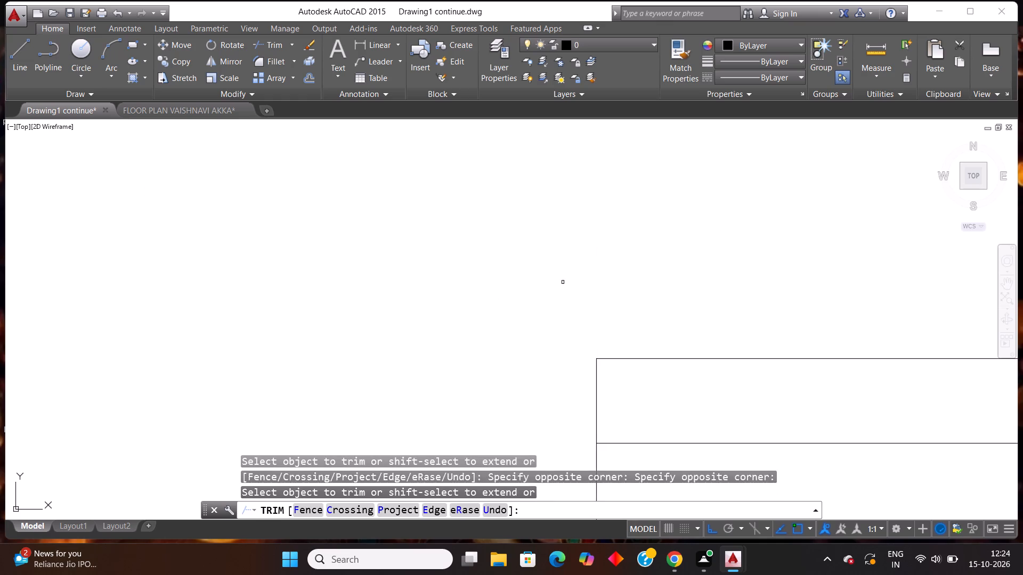
pyautogui.scroll(-3, 575, 279)
pyautogui.scroll(-1, 594, 335)
pyautogui.scroll(4, 592, 344)
pyautogui.click(606, 291)
pyautogui.click(453, 274)
pyautogui.scroll(-8, 550, 343)
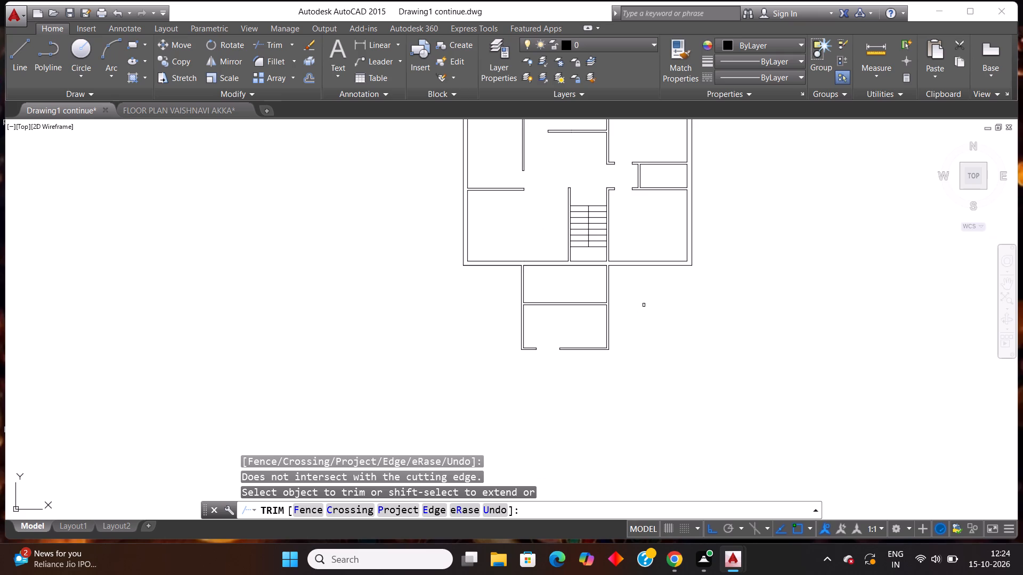
# Undo the bottom wall opening of the front room, including its trims, offset line and first jamb line.
pyautogui.press('Escape')
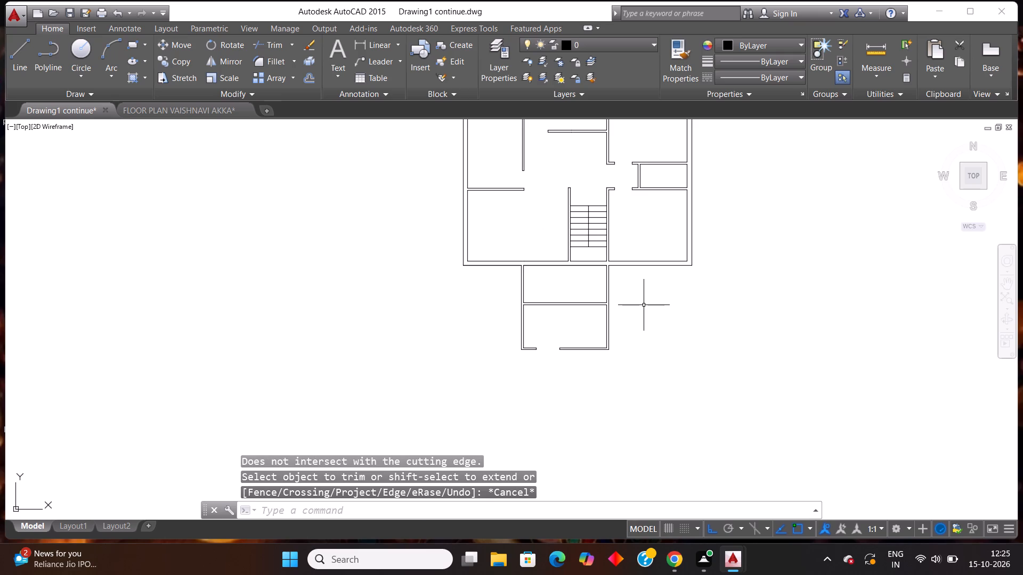
pyautogui.hotkey('ctrl', 'z')
pyautogui.hotkey('ctrl', 'z')
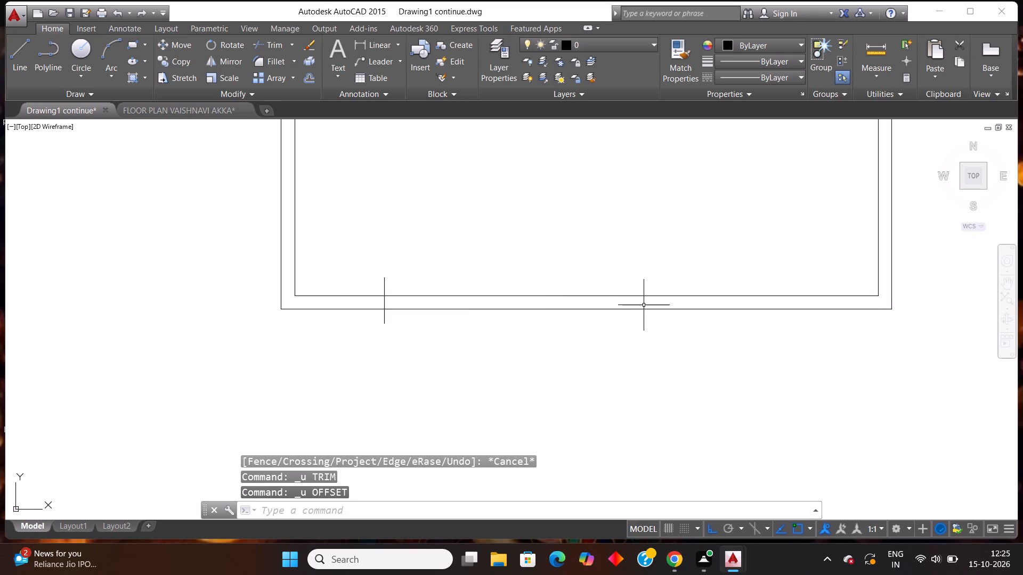
pyautogui.hotkey('ctrl', 'z')
pyautogui.hotkey('ctrl', 'z')
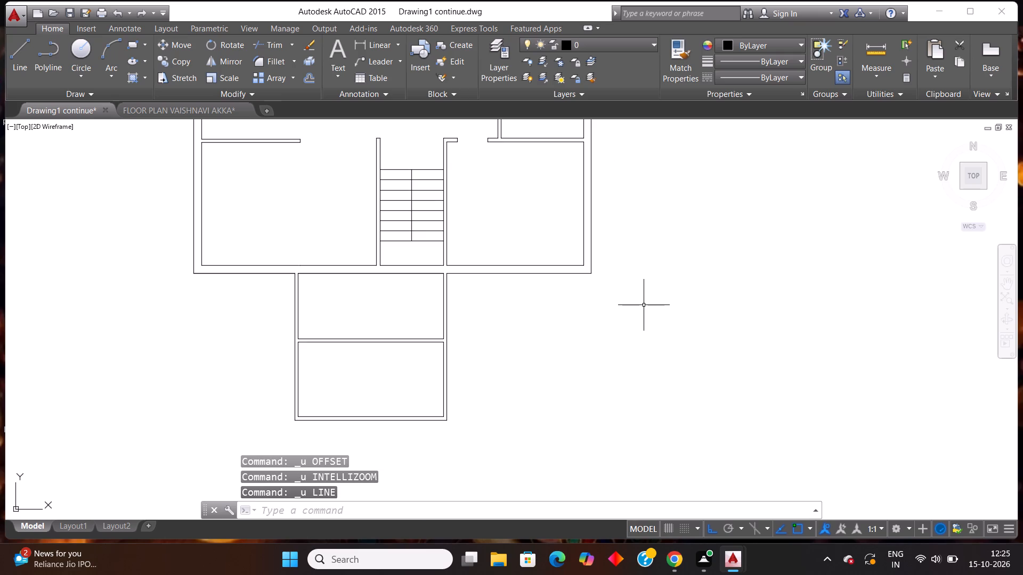
# Draw a short vertical line across the front room's horizontal partition, near its left end, to mark one side of an opening.
pyautogui.press('l')
pyautogui.press('Return')
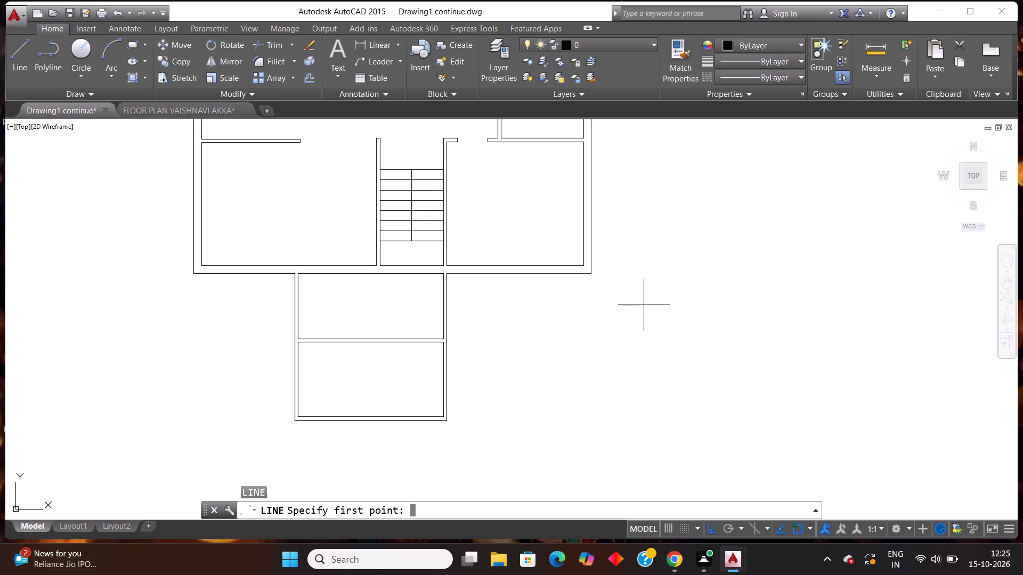
pyautogui.scroll(2, 287, 372)
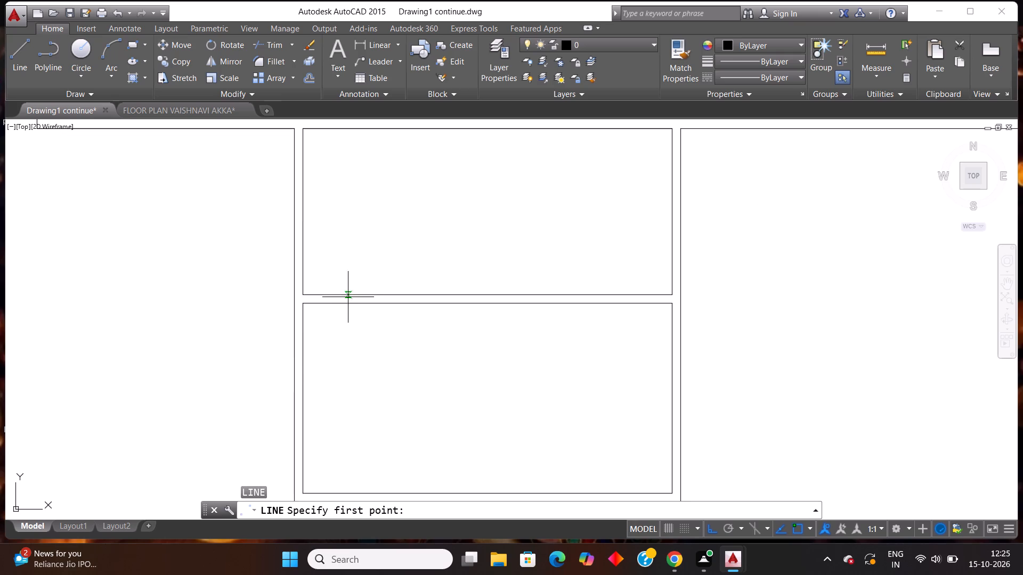
pyautogui.click(371, 284)
pyautogui.click(369, 343)
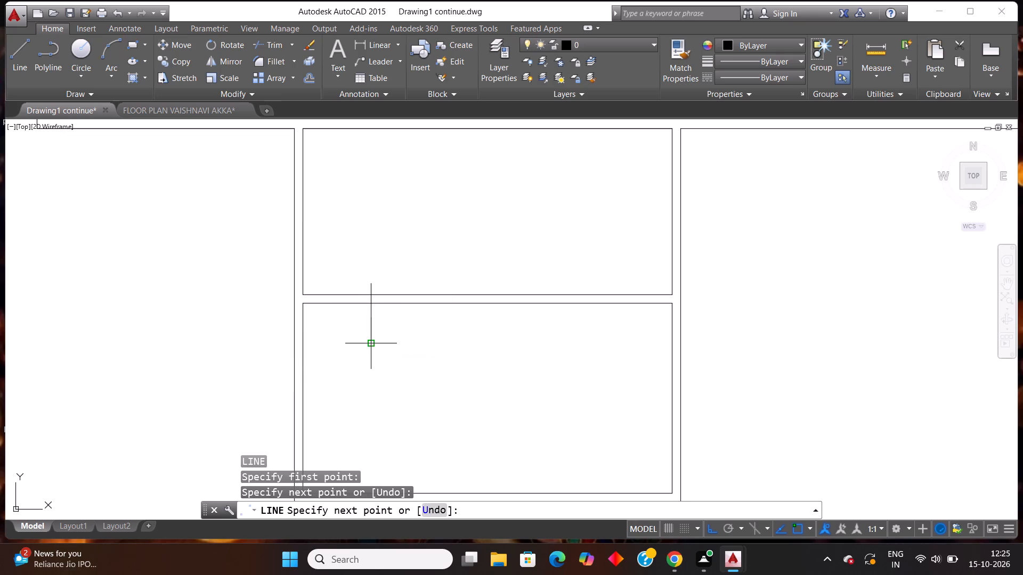
pyautogui.press('Escape')
# Offset the short vertical line 4' to the right to mark the other side of the partition opening.
pyautogui.write('off')
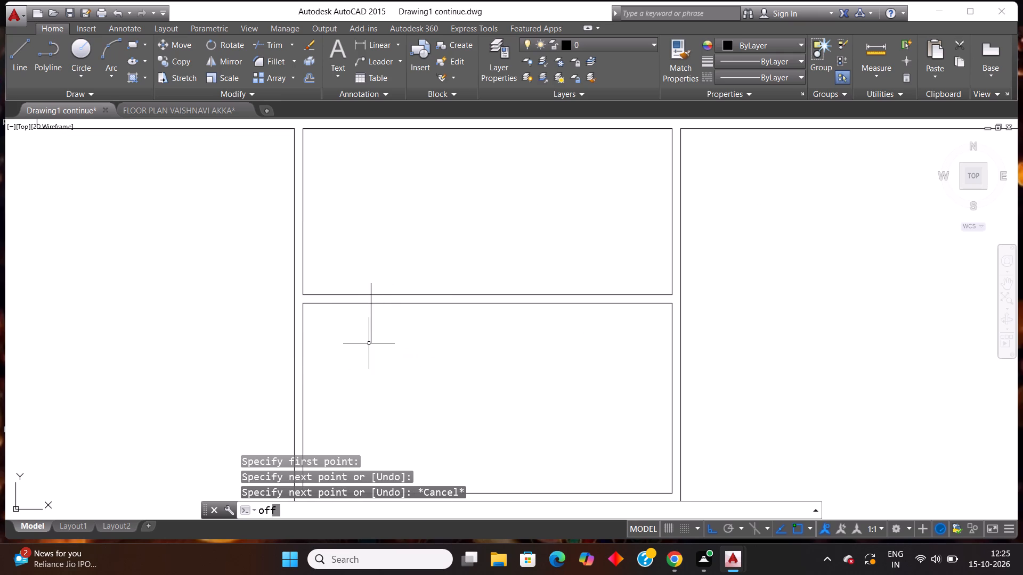
pyautogui.press('Return')
pyautogui.write("4'")
pyautogui.press('Return')
pyautogui.scroll(1, 352, 311)
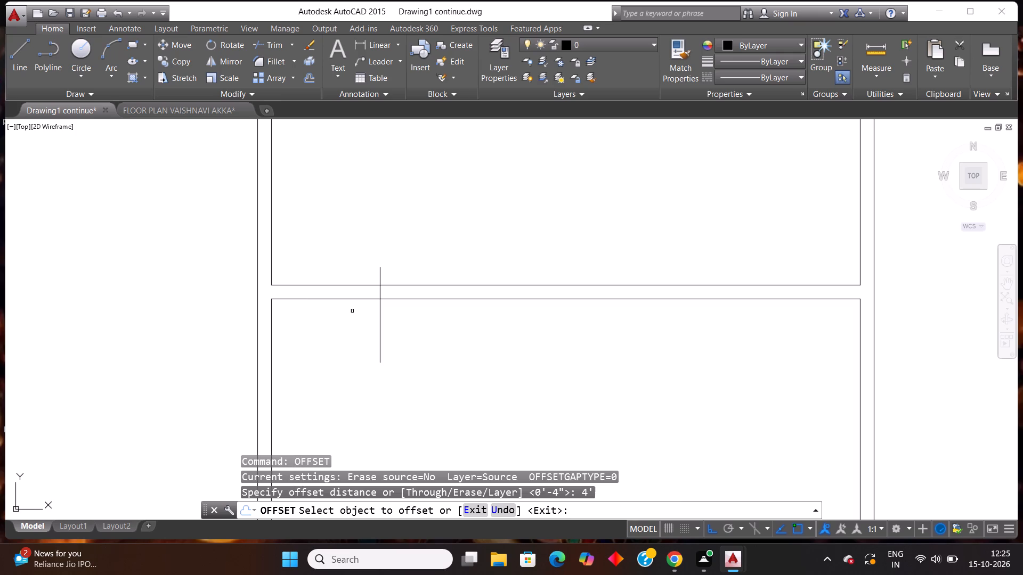
pyautogui.click(381, 358)
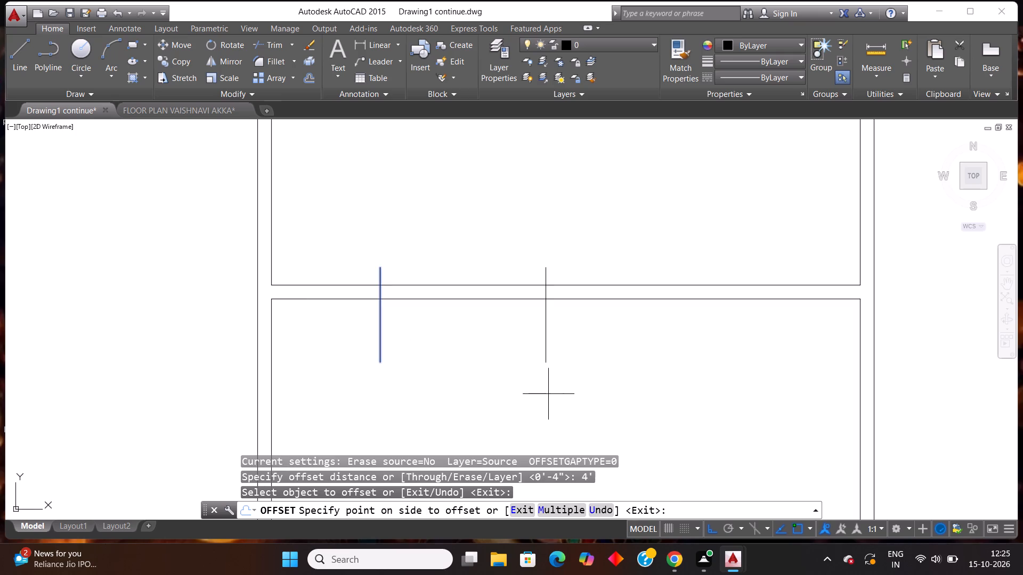
pyautogui.click(656, 417)
pyautogui.press('Escape')
# Trim both partition lines between the two short vertical lines to cut a 4' opening.
pyautogui.write('tr')
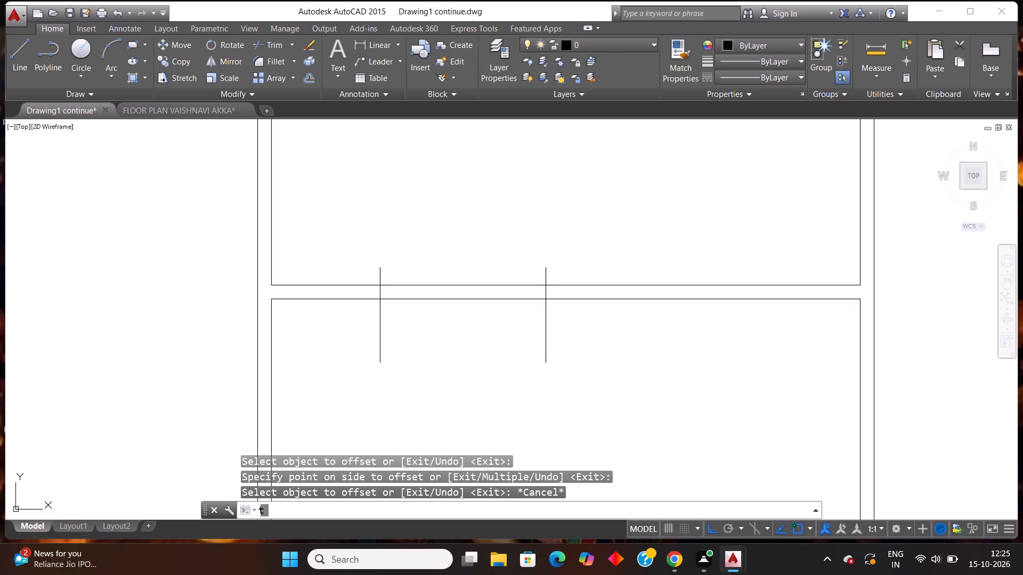
pyautogui.press('Return')
pyautogui.press('Return')
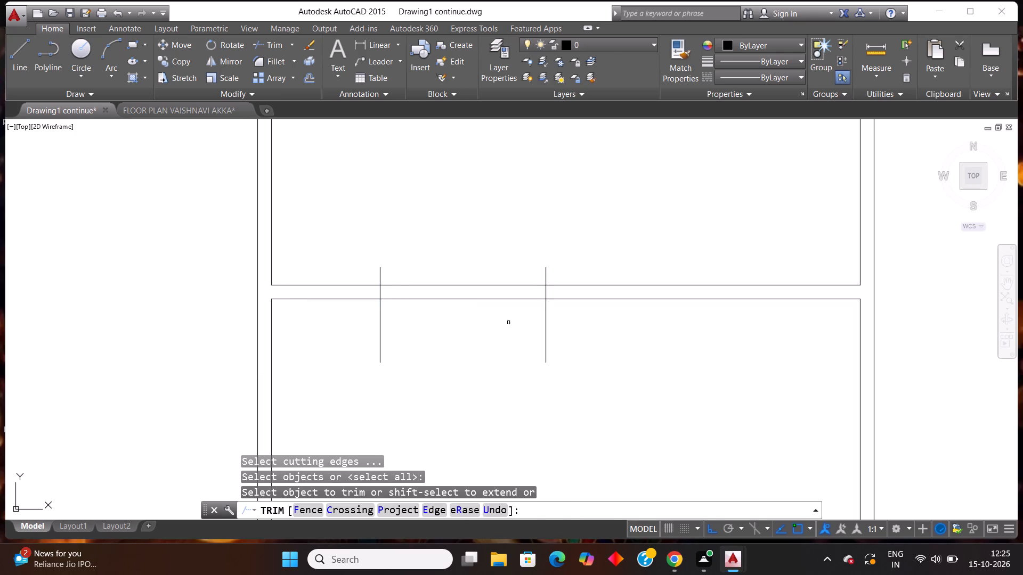
pyautogui.click(491, 327)
pyautogui.click(466, 261)
# Trim the ends of both opening jamb lines that extend below and above the partition.
pyautogui.click(354, 326)
pyautogui.click(701, 383)
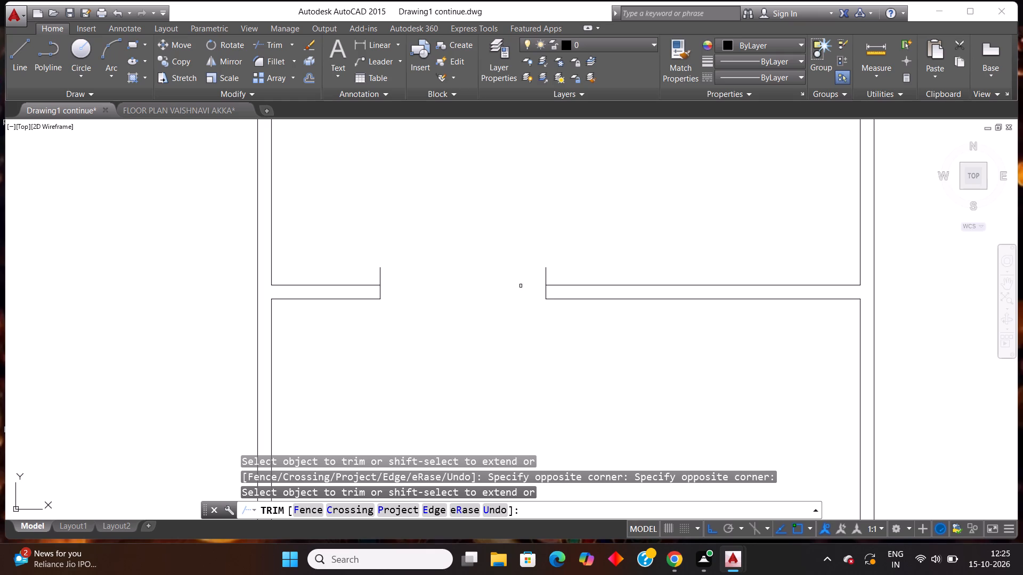
pyautogui.moveTo(558, 276); pyautogui.dragTo(550, 276)
pyautogui.click(363, 237)
pyautogui.scroll(-3, 450, 222)
pyautogui.scroll(-2, 502, 286)
pyautogui.scroll(1, 582, 255)
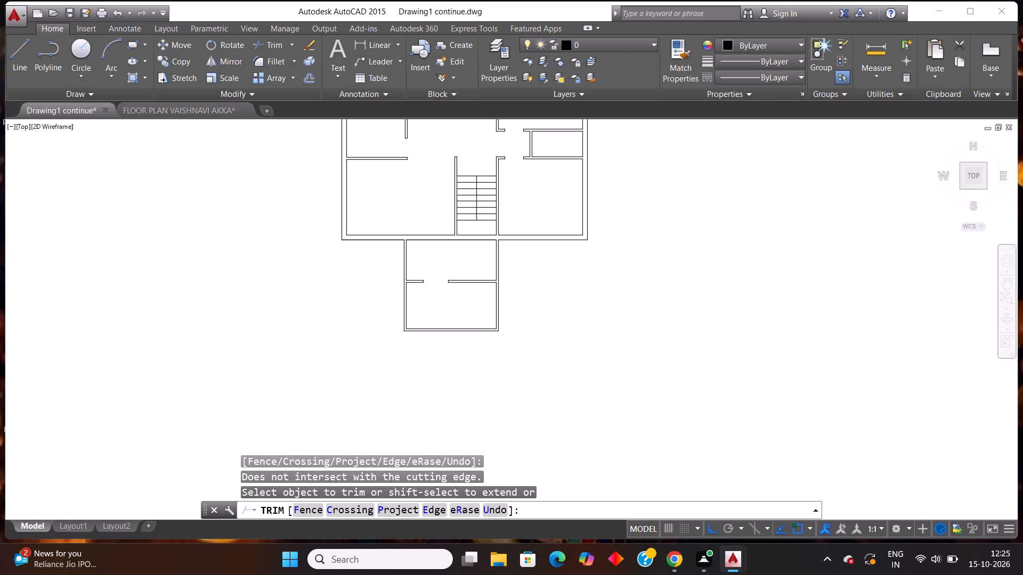
pyautogui.press('Escape')
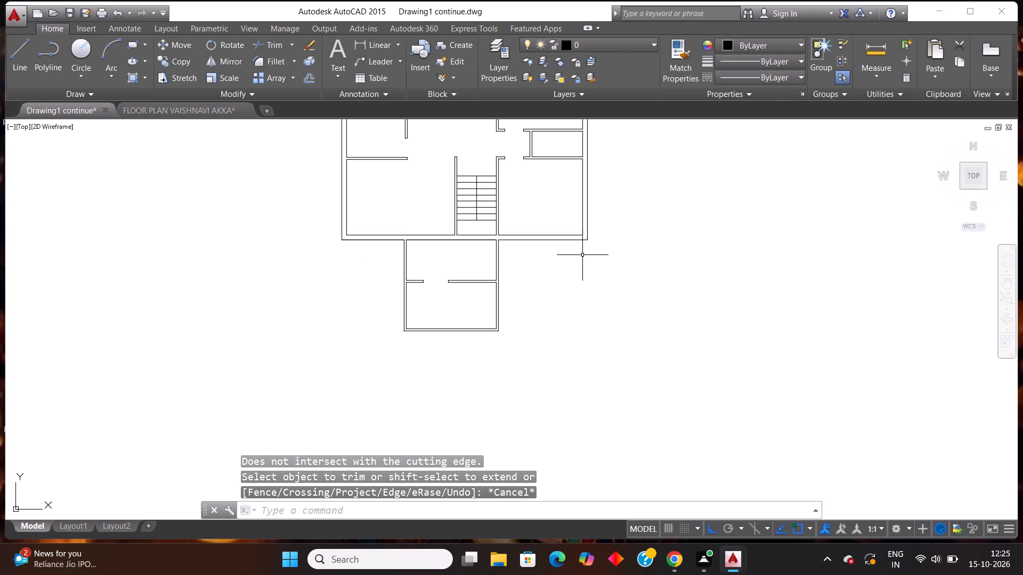
# Draw a horizontal line across the partition opening, joining the lower ends of its two jambs.
pyautogui.scroll(2, 481, 291)
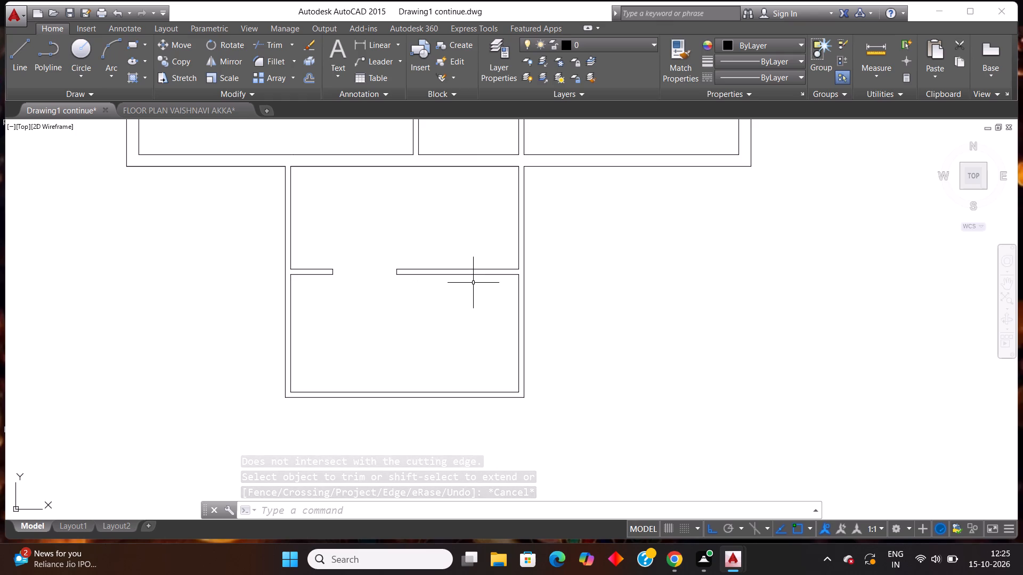
pyautogui.press('l')
pyautogui.press('Return')
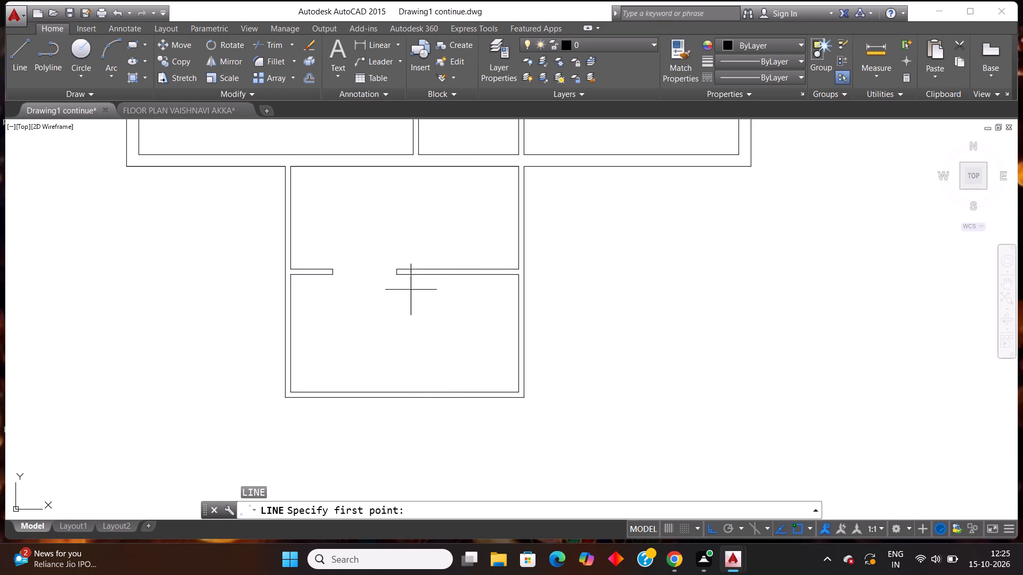
pyautogui.scroll(1, 356, 270)
pyautogui.click(320, 283)
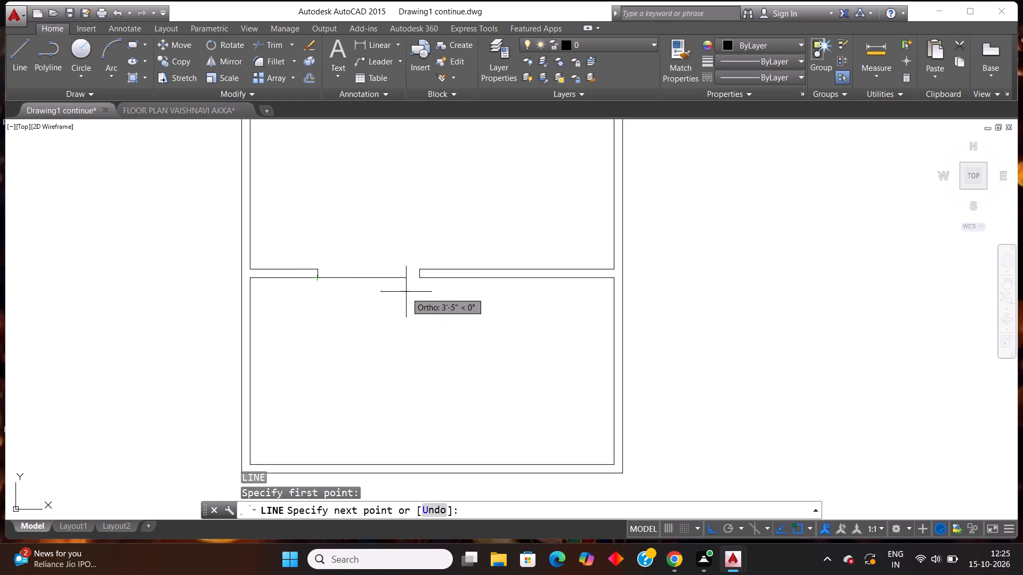
pyautogui.click(417, 281)
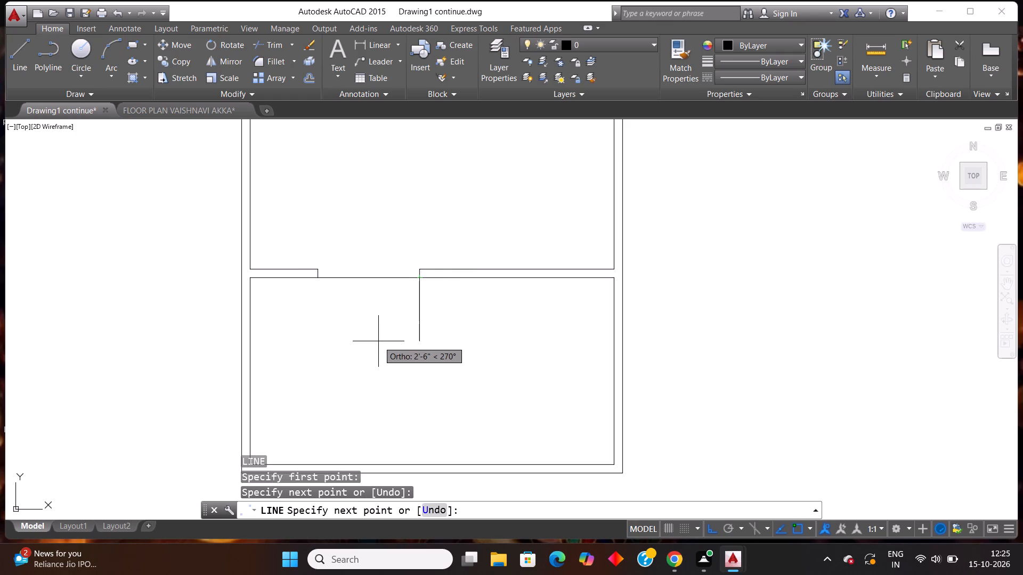
pyautogui.press('Escape')
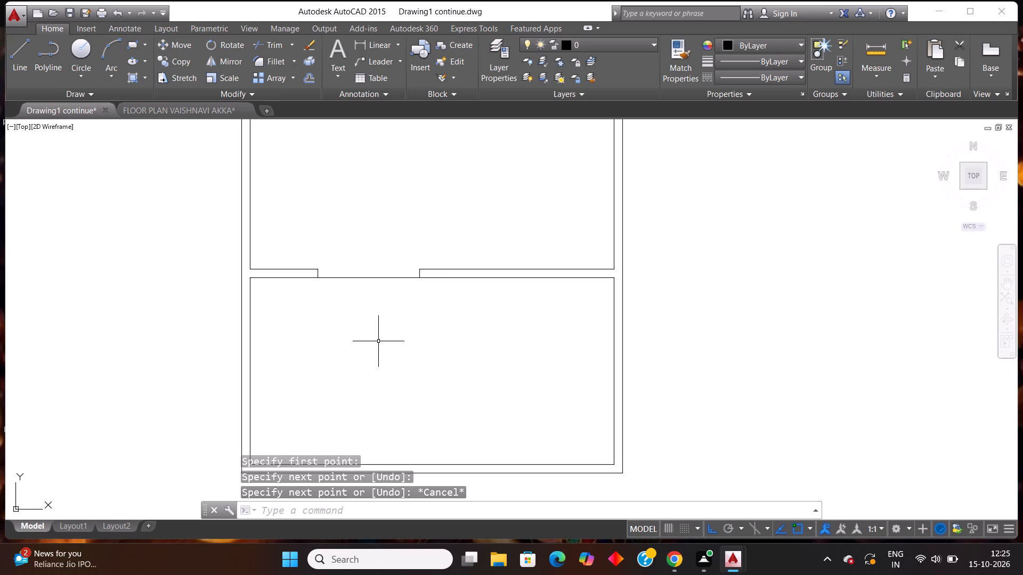
# Offset the line across the opening downward three times at 1' spacing to form step lines in the lower front room.
pyautogui.write('off')
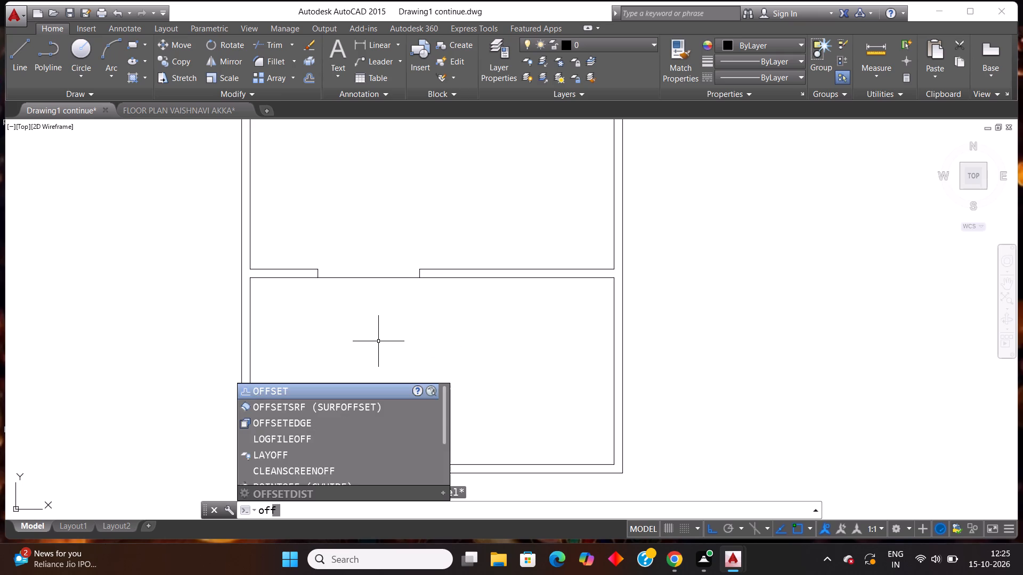
pyautogui.press('Return')
pyautogui.write("1'")
pyautogui.press('Return')
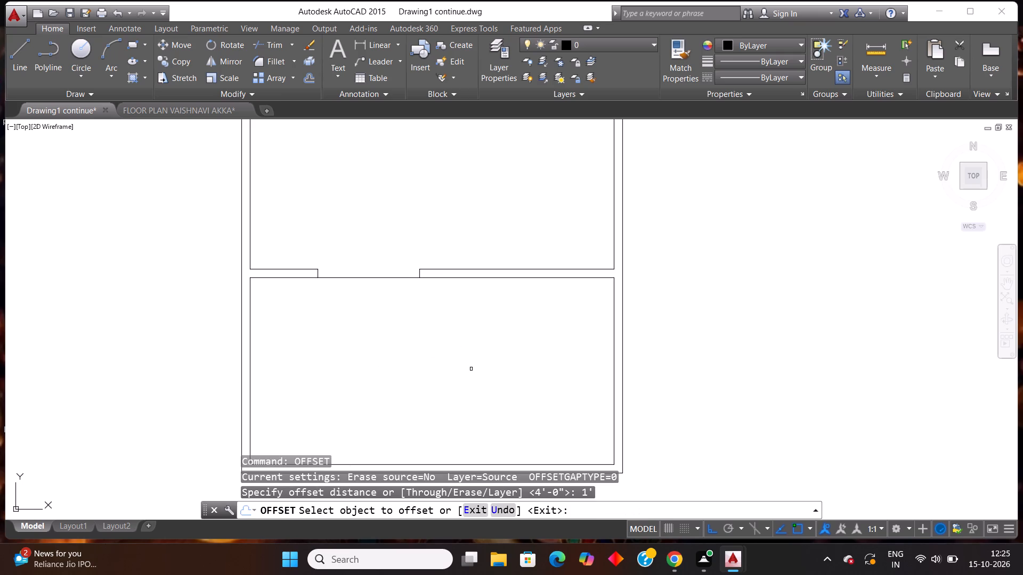
pyautogui.click(377, 277)
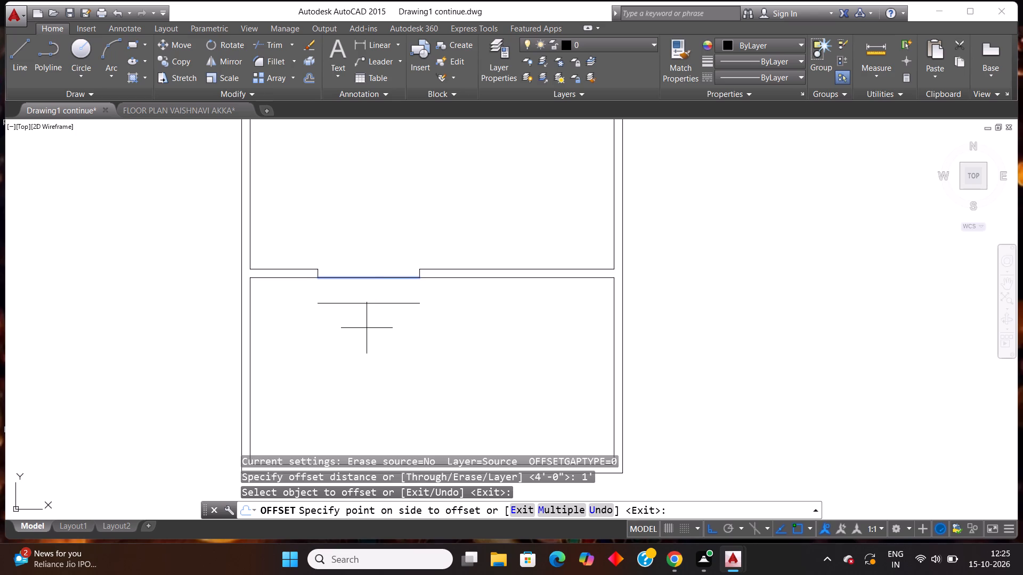
pyautogui.click(367, 328)
pyautogui.click(361, 302)
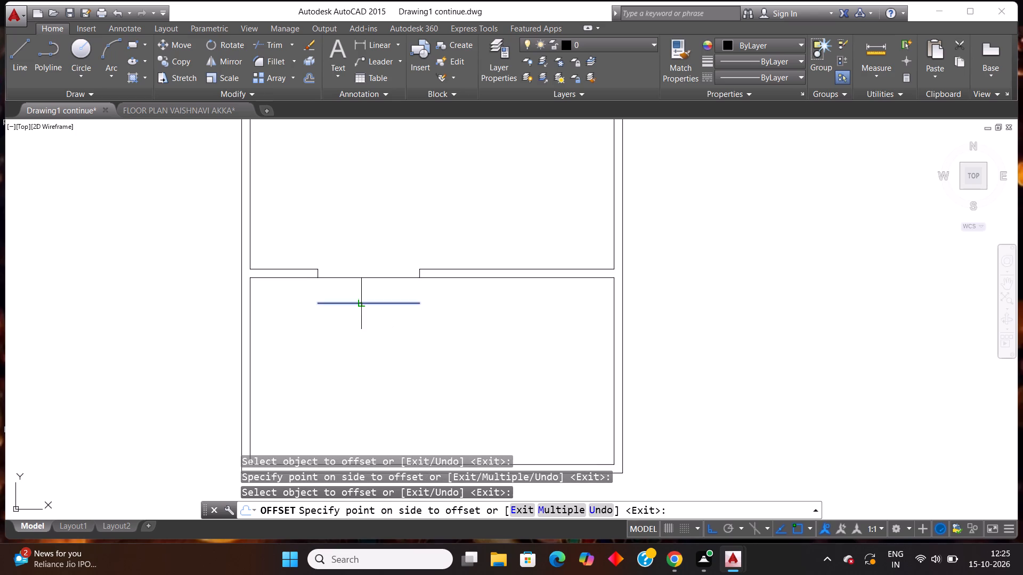
pyautogui.click(362, 367)
pyautogui.scroll(-5, 460, 257)
pyautogui.scroll(2, 503, 199)
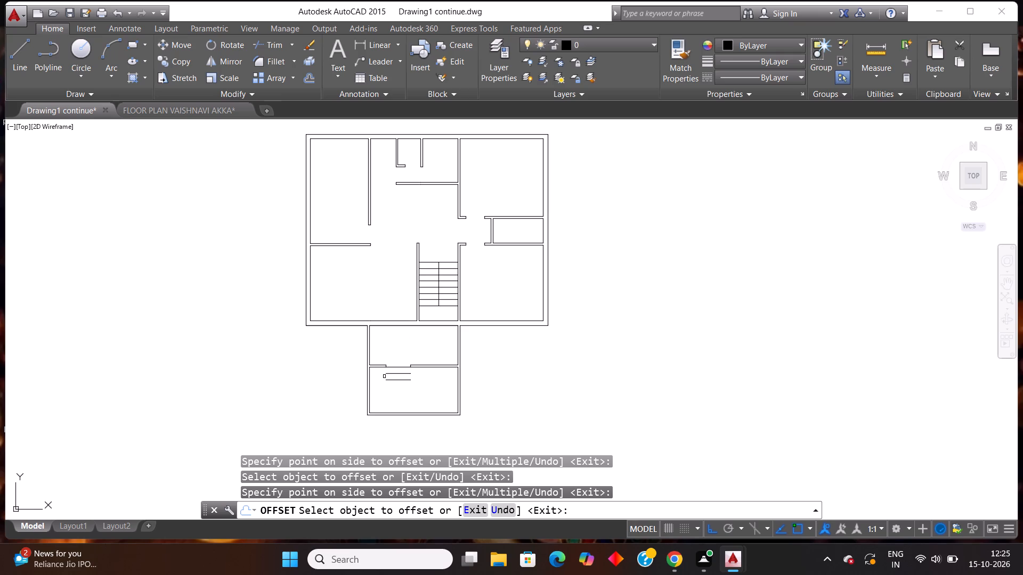
pyautogui.scroll(1, 408, 399)
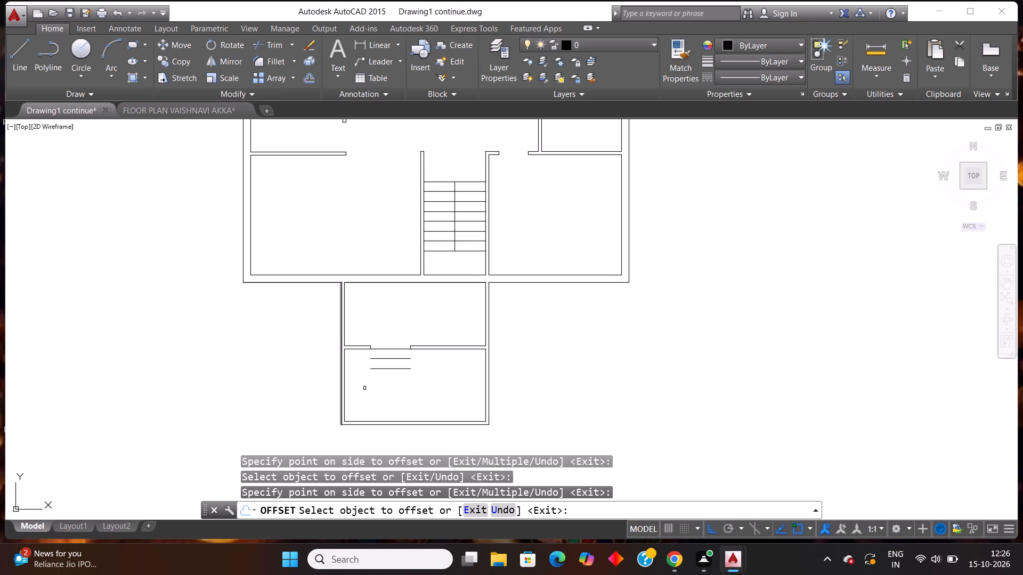
pyautogui.click(391, 369)
pyautogui.click(393, 408)
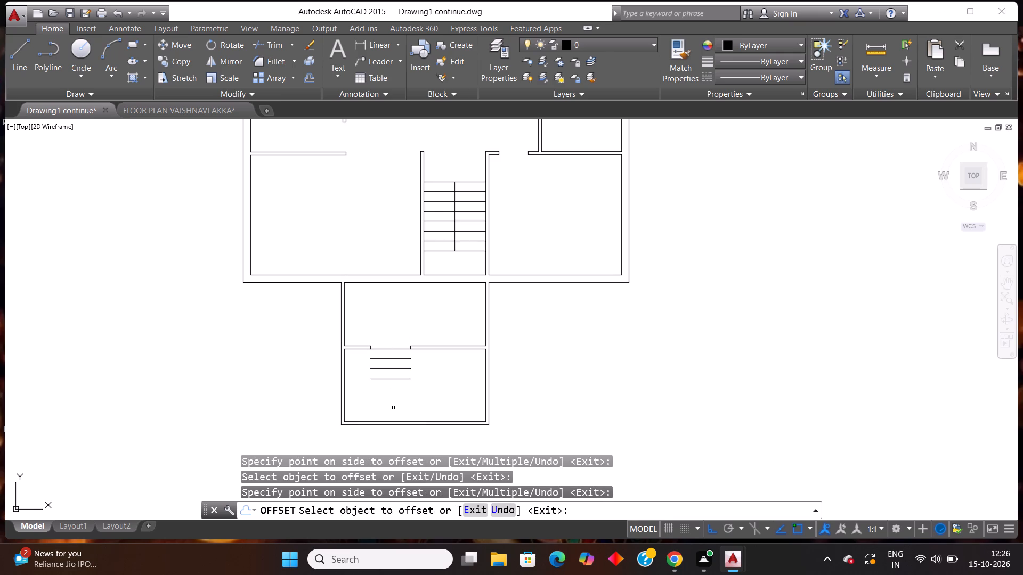
pyautogui.press('Escape')
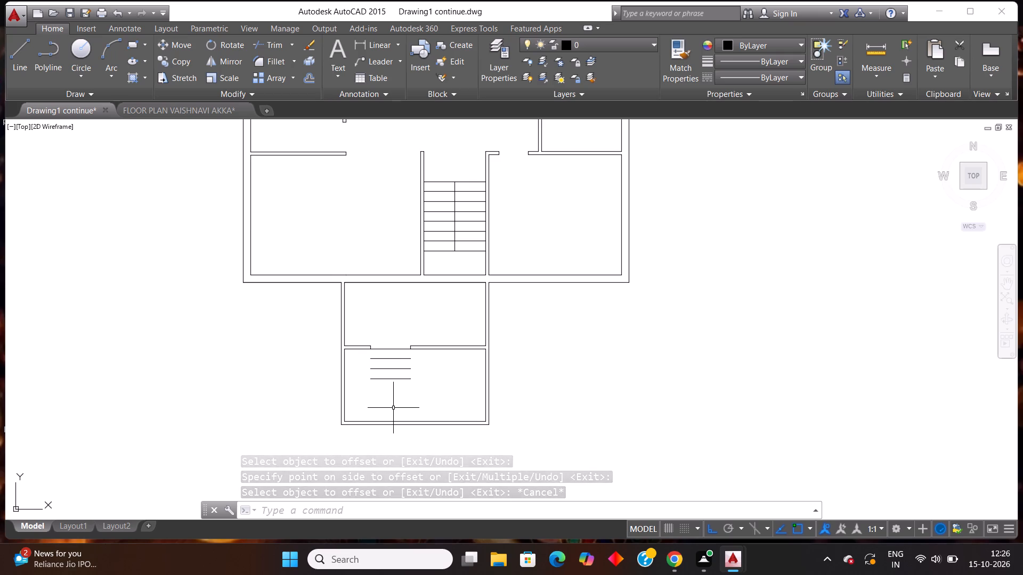
# Extend the opening's left jamb line down through the step lines to the lowest one.
pyautogui.write('ex')
pyautogui.press('Return')
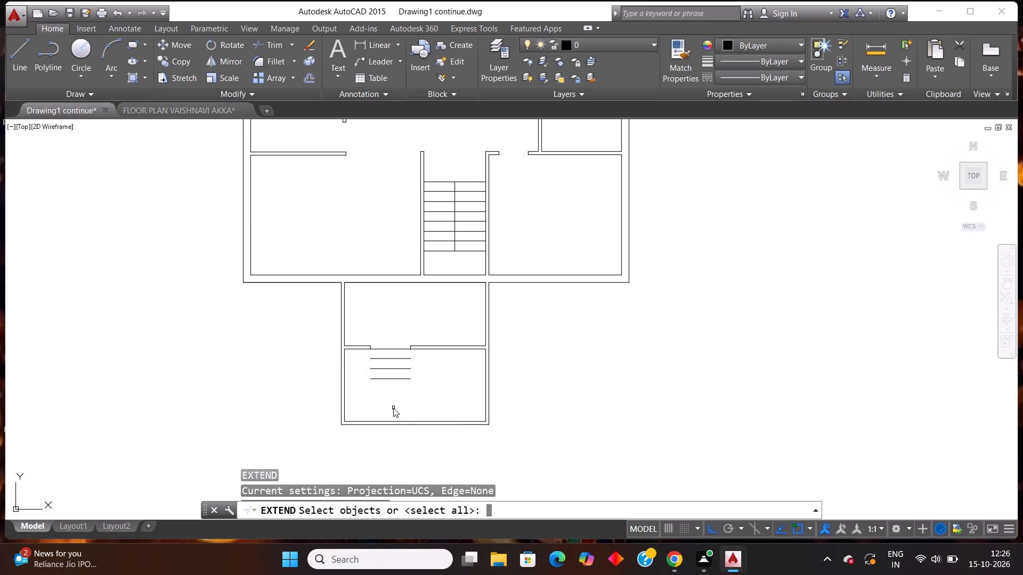
pyautogui.press('Return')
pyautogui.scroll(4, 381, 341)
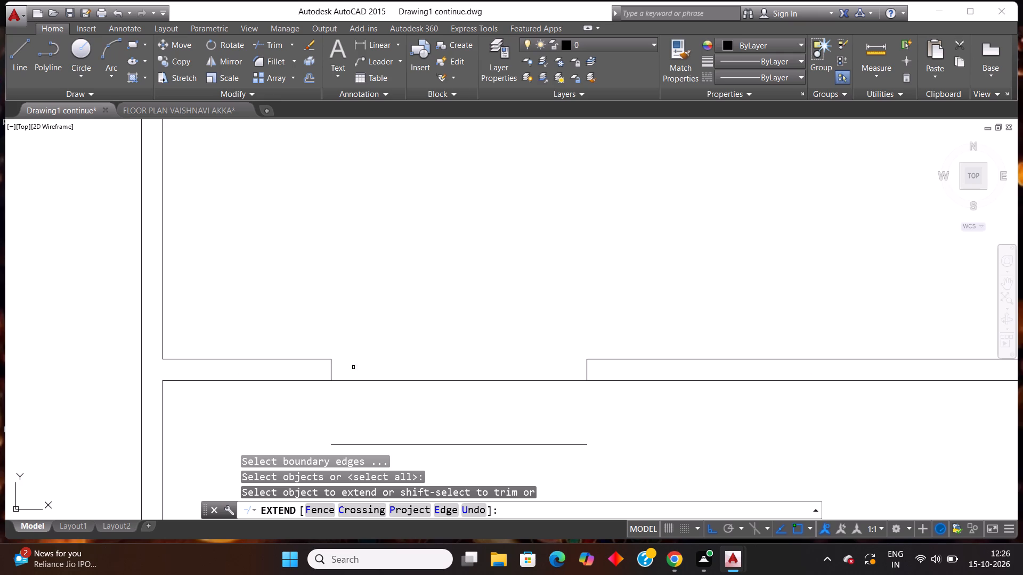
pyautogui.click(331, 370)
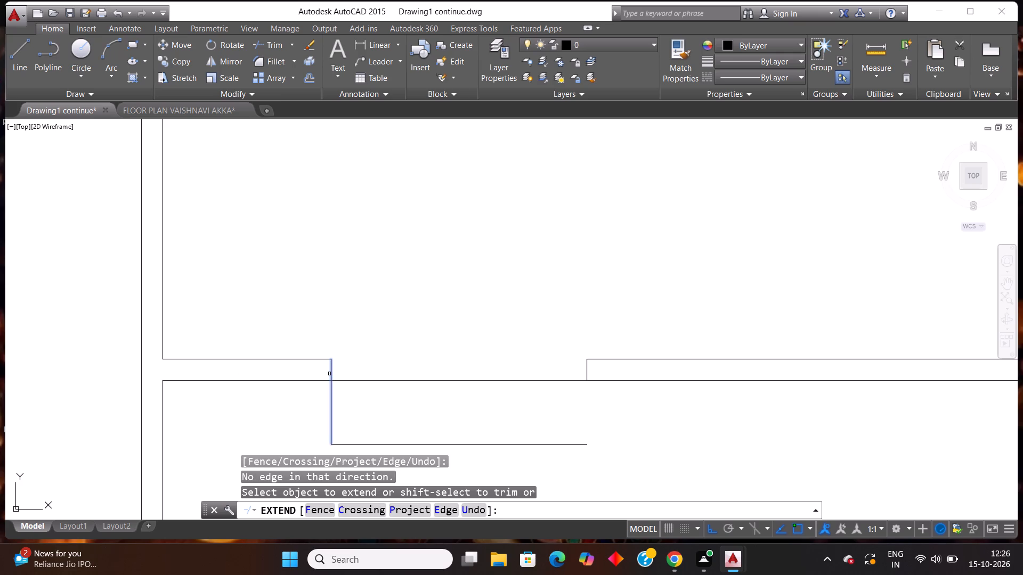
pyautogui.click(329, 374)
pyautogui.scroll(-2, 358, 356)
pyautogui.scroll(2, 347, 410)
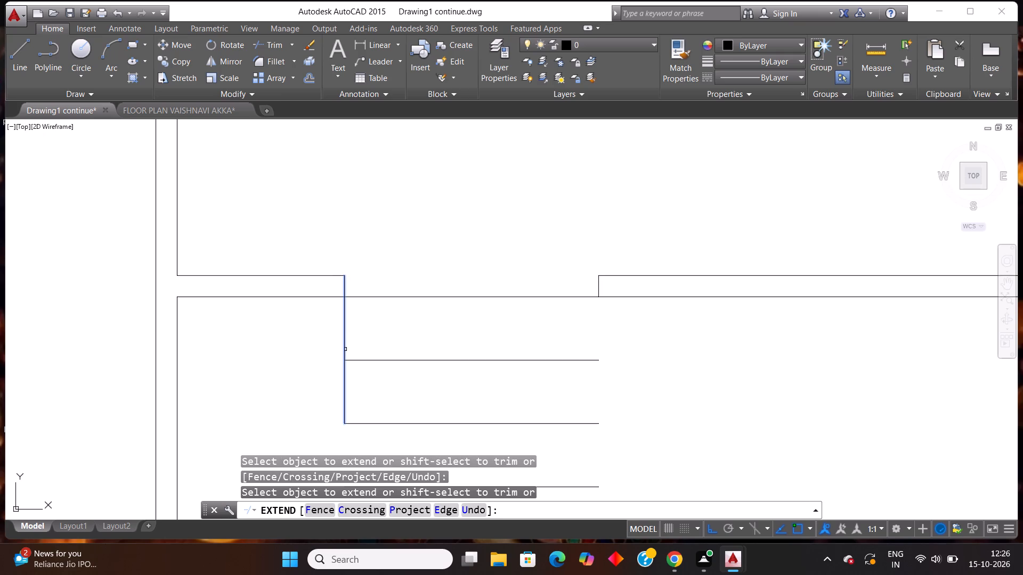
pyautogui.click(345, 349)
pyautogui.click(345, 374)
pyautogui.scroll(-3, 377, 340)
pyautogui.scroll(2, 376, 384)
pyautogui.scroll(-1, 376, 384)
pyautogui.scroll(2, 459, 304)
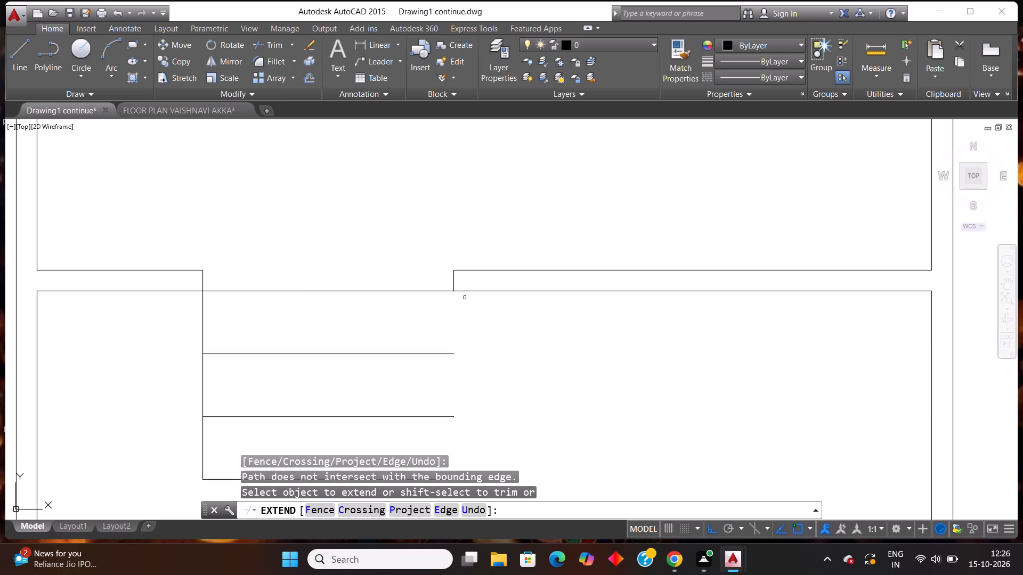
# Extend the opening's right jamb line down to the lowest step line to close the steps' right side.
pyautogui.click(452, 289)
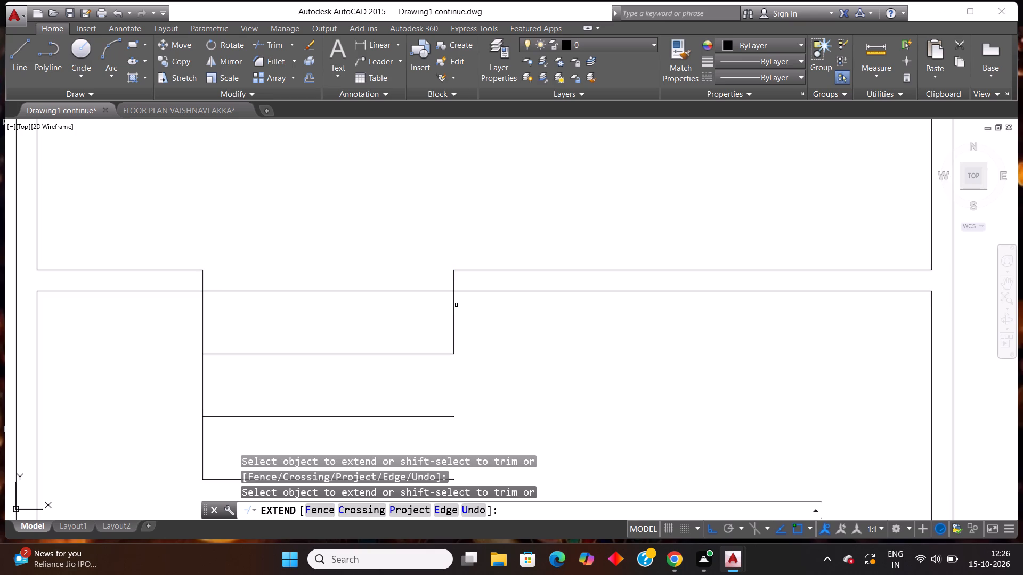
pyautogui.click(454, 317)
pyautogui.click(454, 382)
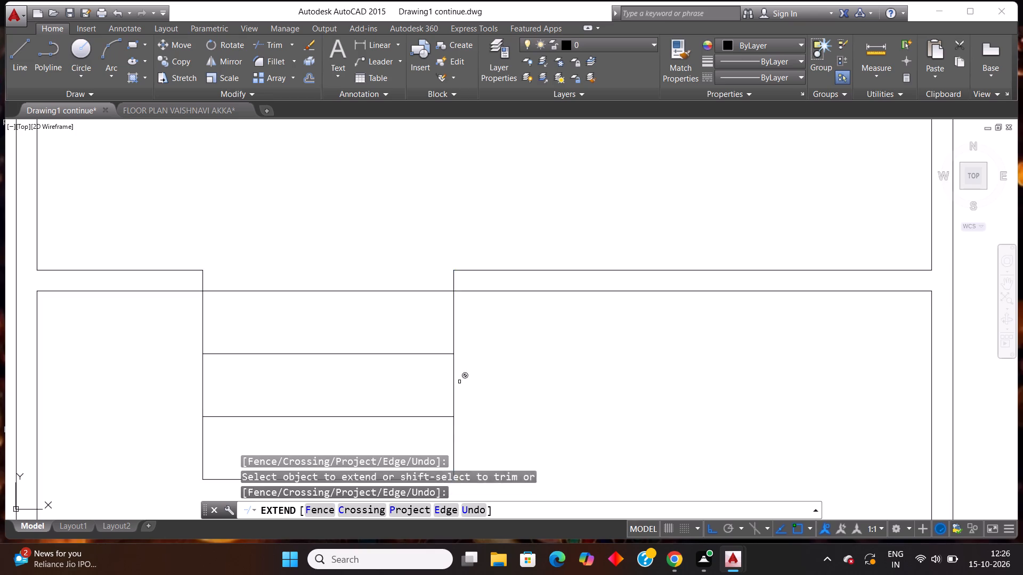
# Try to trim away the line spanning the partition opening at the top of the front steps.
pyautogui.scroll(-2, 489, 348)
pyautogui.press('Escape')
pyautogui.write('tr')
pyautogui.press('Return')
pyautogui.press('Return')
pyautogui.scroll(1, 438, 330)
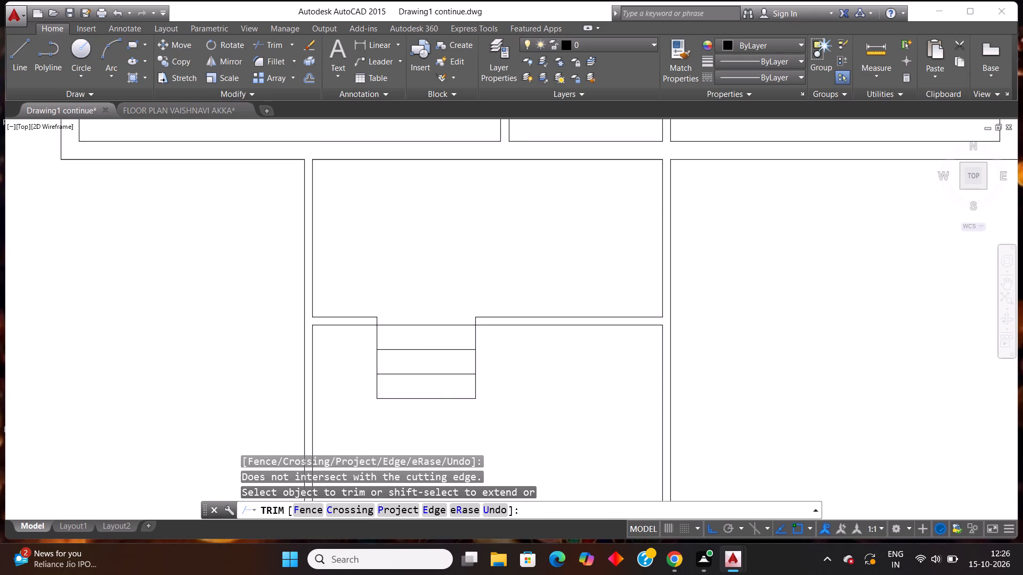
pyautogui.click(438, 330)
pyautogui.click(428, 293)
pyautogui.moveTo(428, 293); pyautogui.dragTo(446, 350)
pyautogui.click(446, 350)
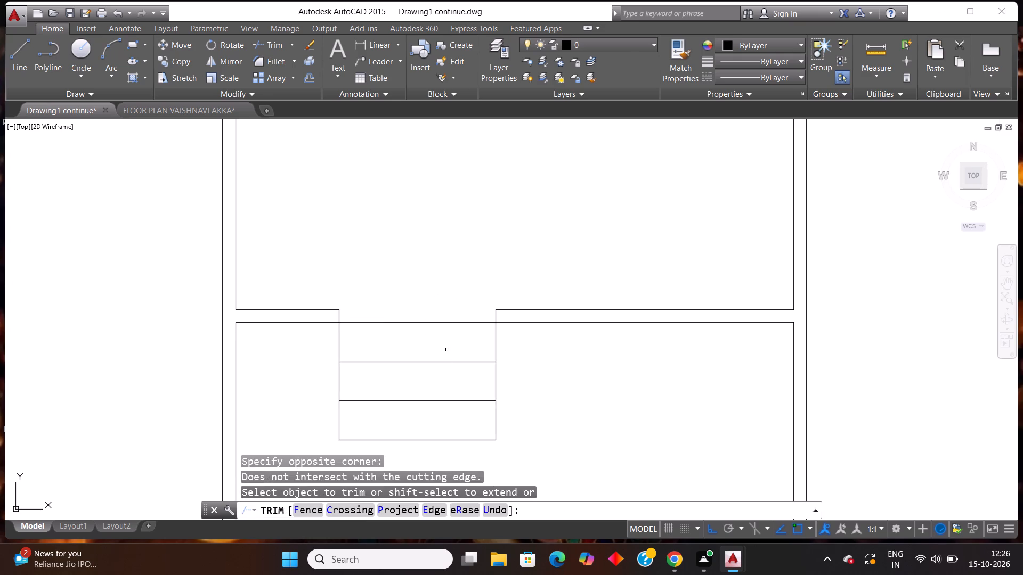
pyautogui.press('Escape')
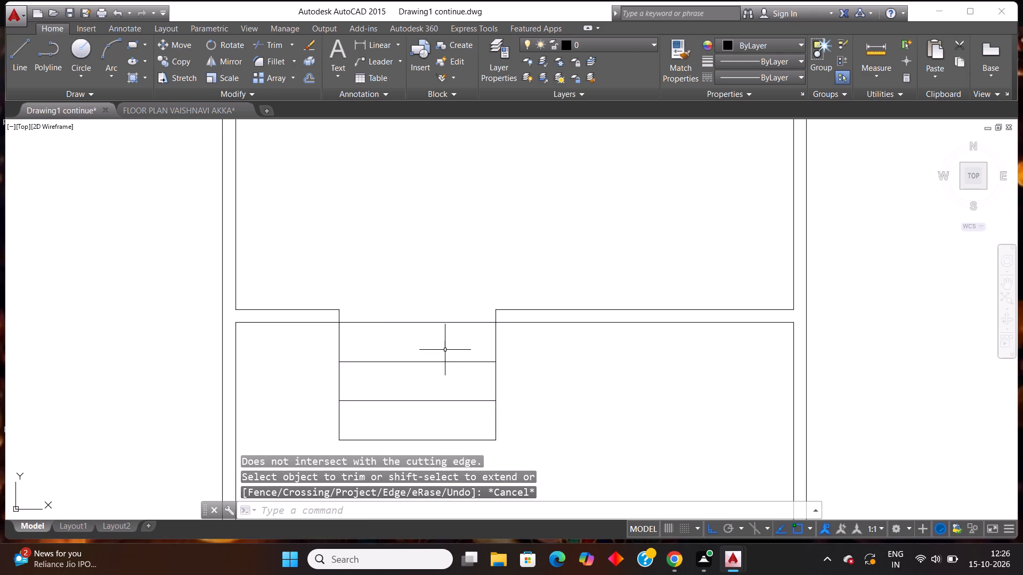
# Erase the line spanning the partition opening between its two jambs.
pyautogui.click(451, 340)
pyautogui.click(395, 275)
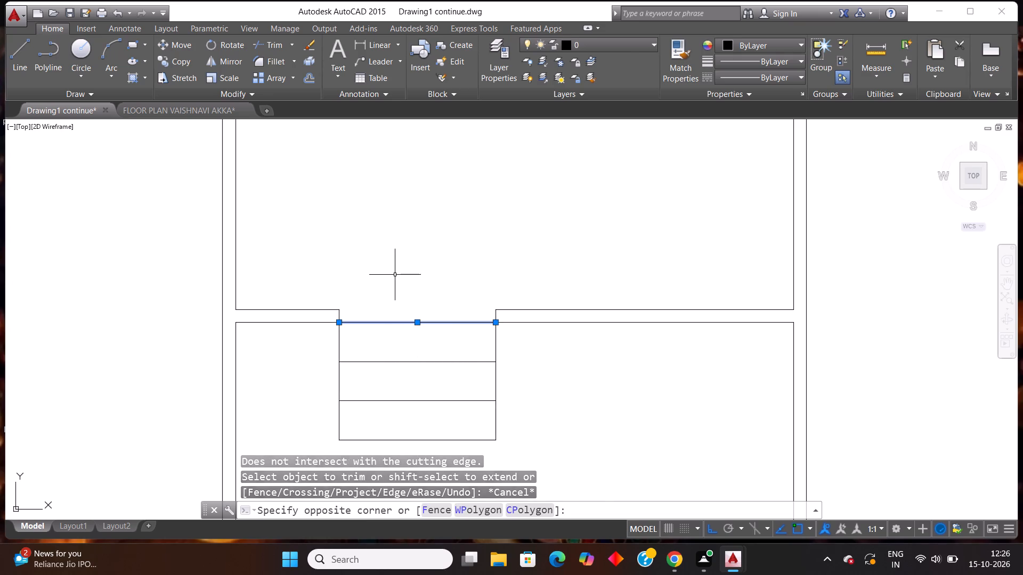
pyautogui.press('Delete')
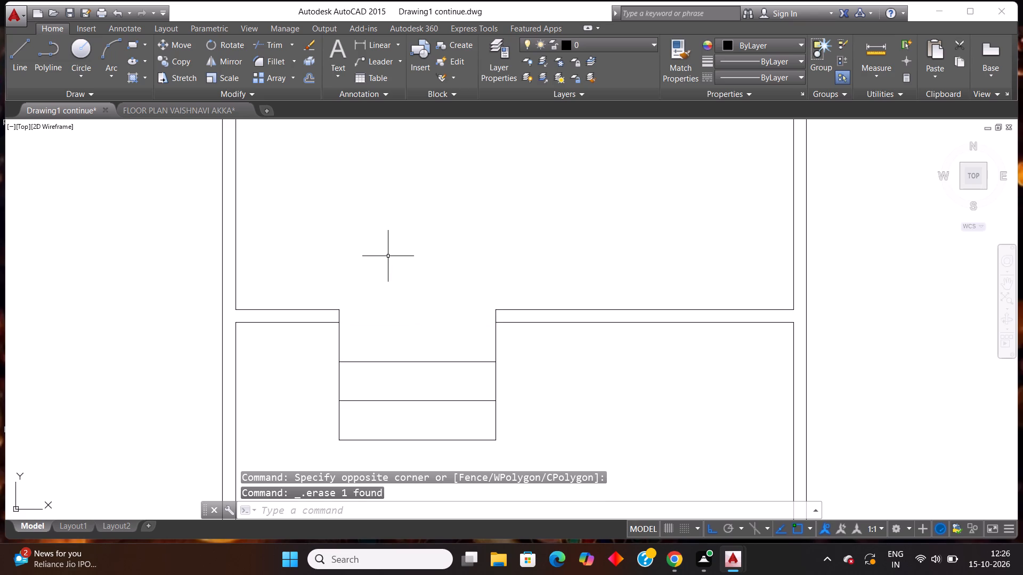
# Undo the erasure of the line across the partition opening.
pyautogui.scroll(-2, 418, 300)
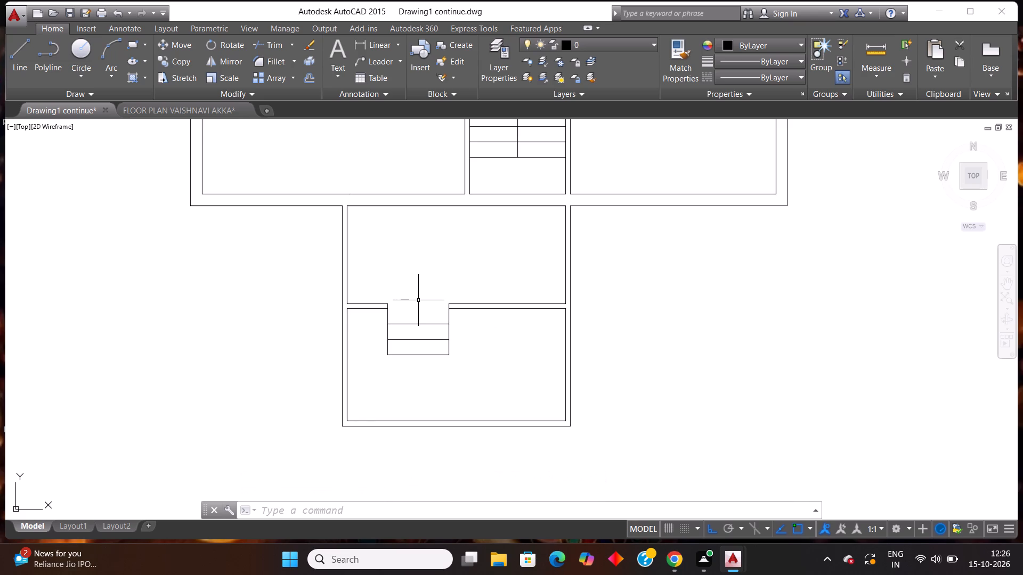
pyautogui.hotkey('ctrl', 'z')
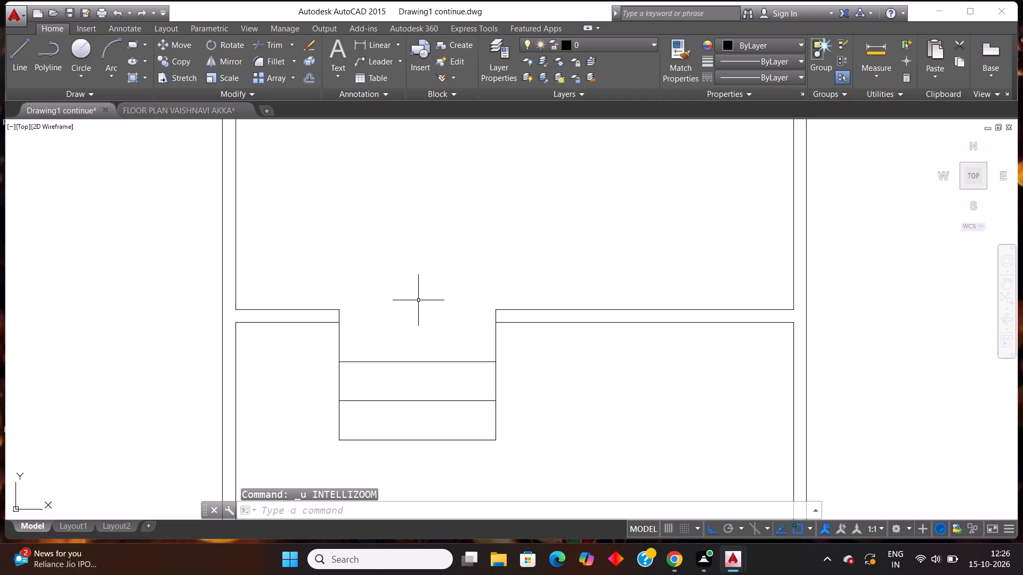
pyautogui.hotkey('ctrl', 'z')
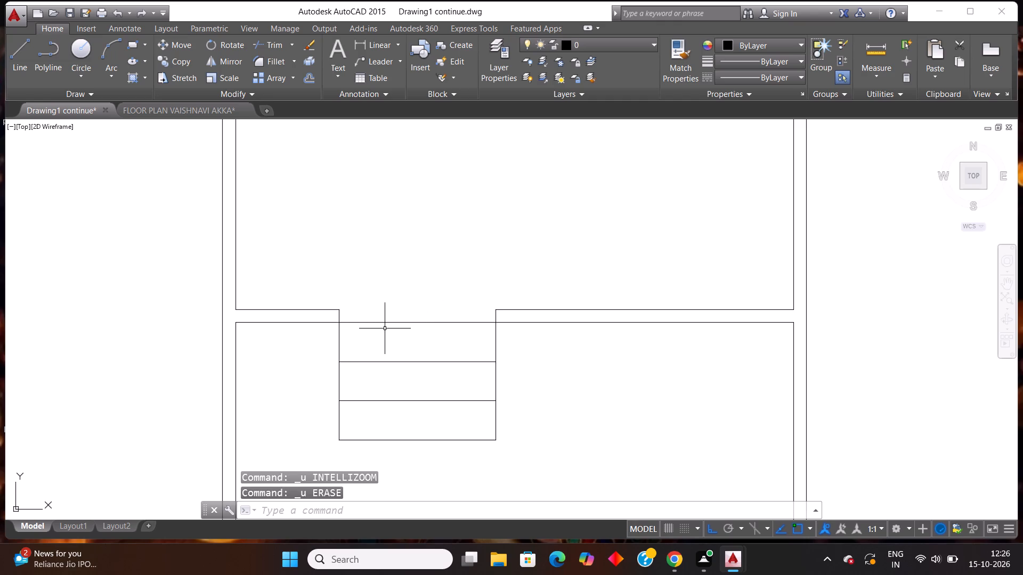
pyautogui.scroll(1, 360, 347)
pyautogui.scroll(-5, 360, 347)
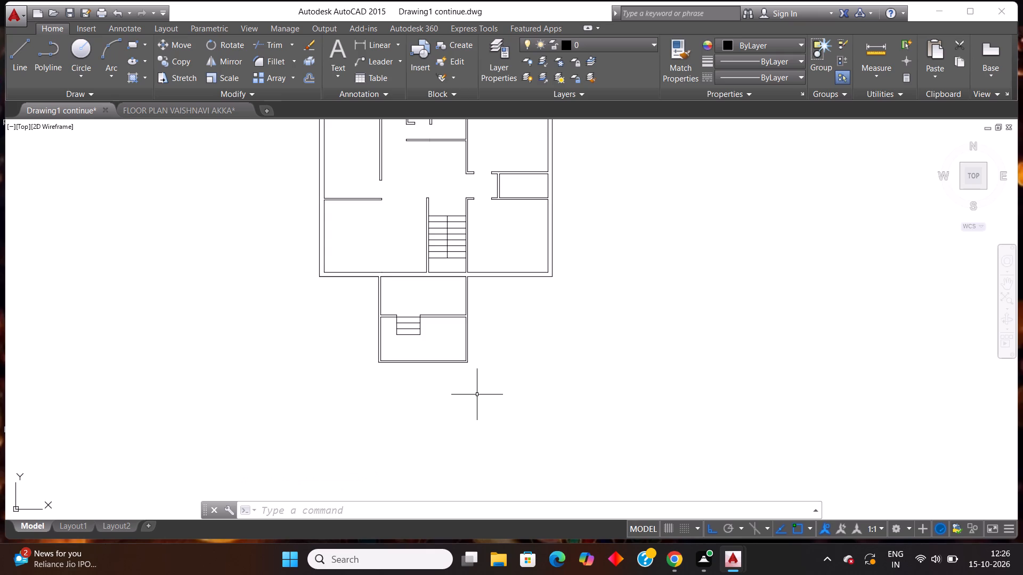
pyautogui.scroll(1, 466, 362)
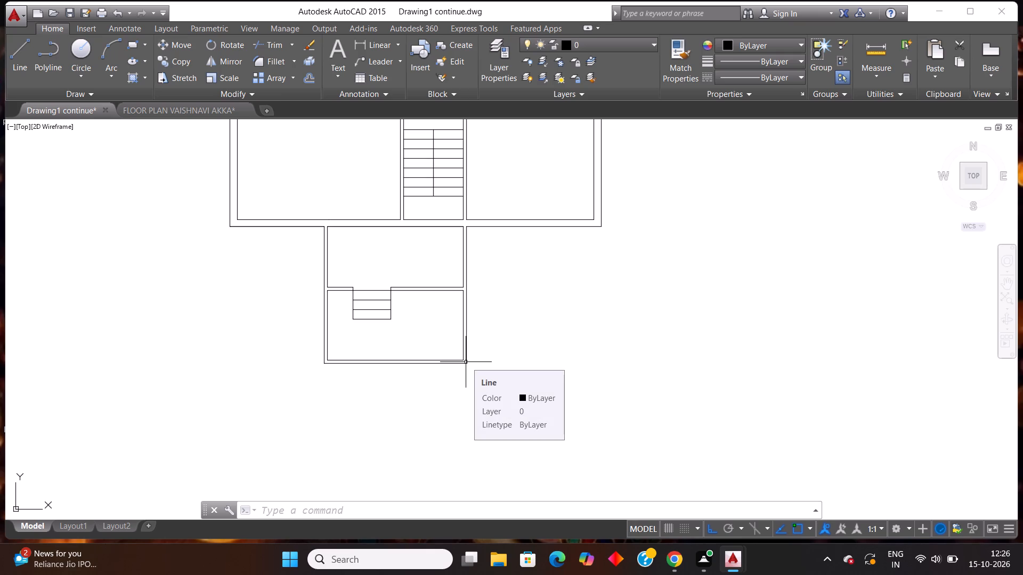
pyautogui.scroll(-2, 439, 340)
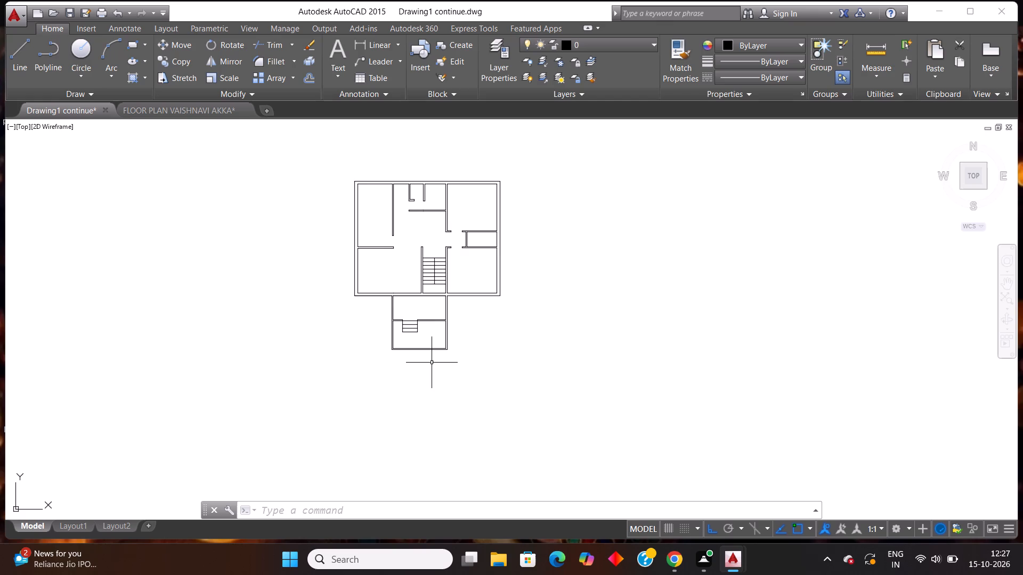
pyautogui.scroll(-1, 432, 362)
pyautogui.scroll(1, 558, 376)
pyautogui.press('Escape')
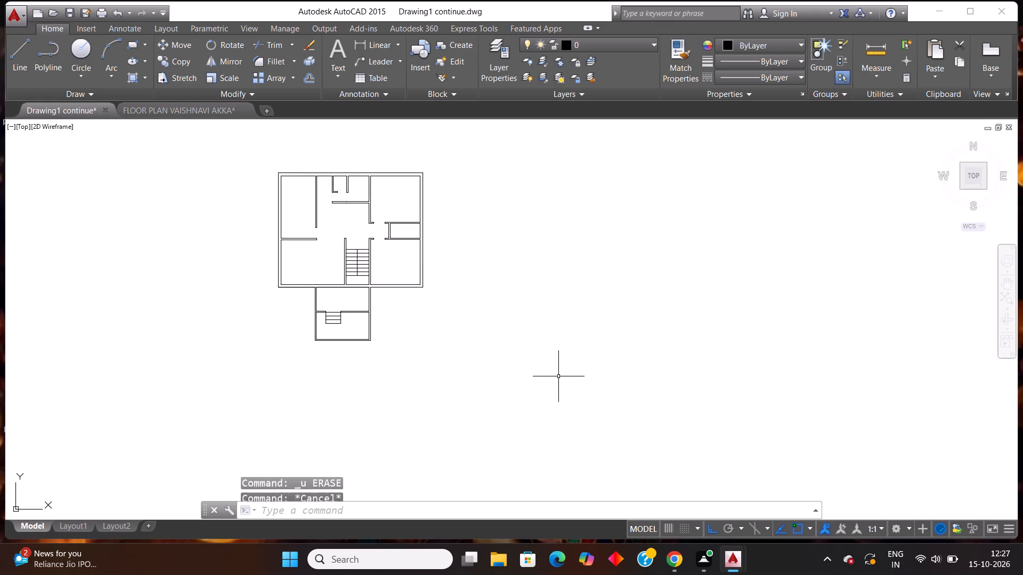
# Create a new layer named "partician wall".
pyautogui.click(601, 45)
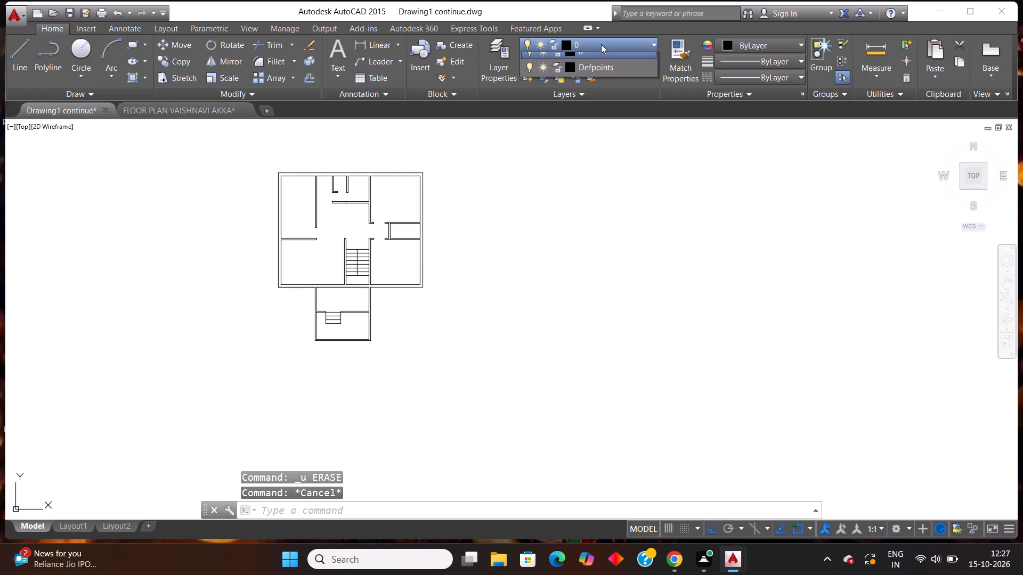
pyautogui.click(601, 44)
pyautogui.click(509, 62)
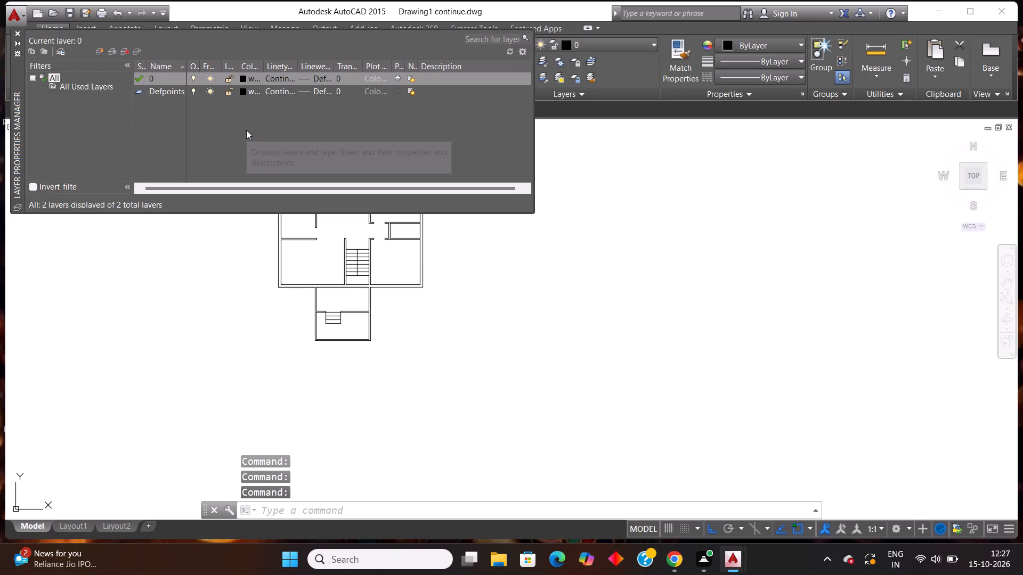
pyautogui.click(89, 57)
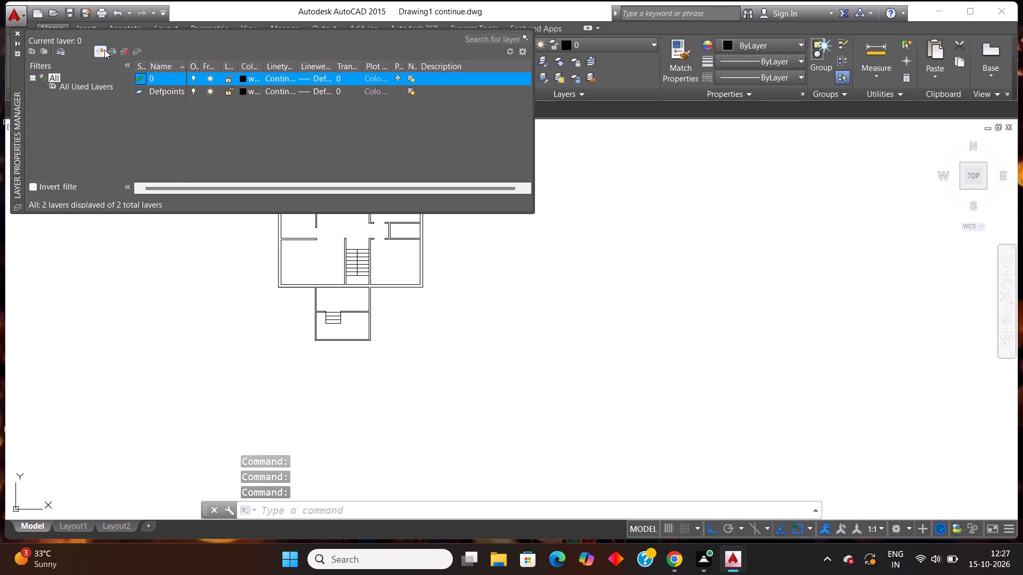
pyautogui.click(100, 50)
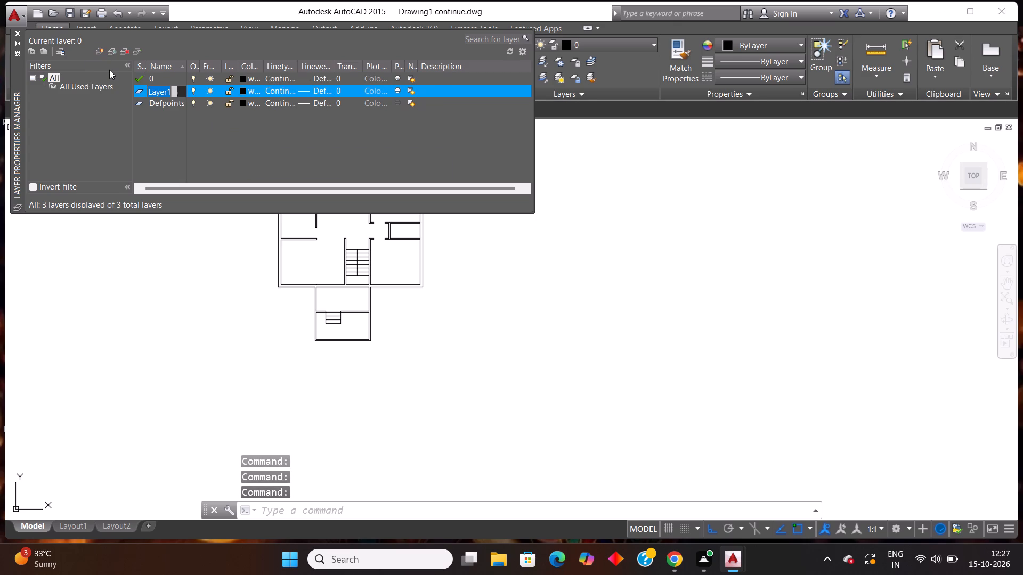
pyautogui.write('particia')
pyautogui.write('n wall')
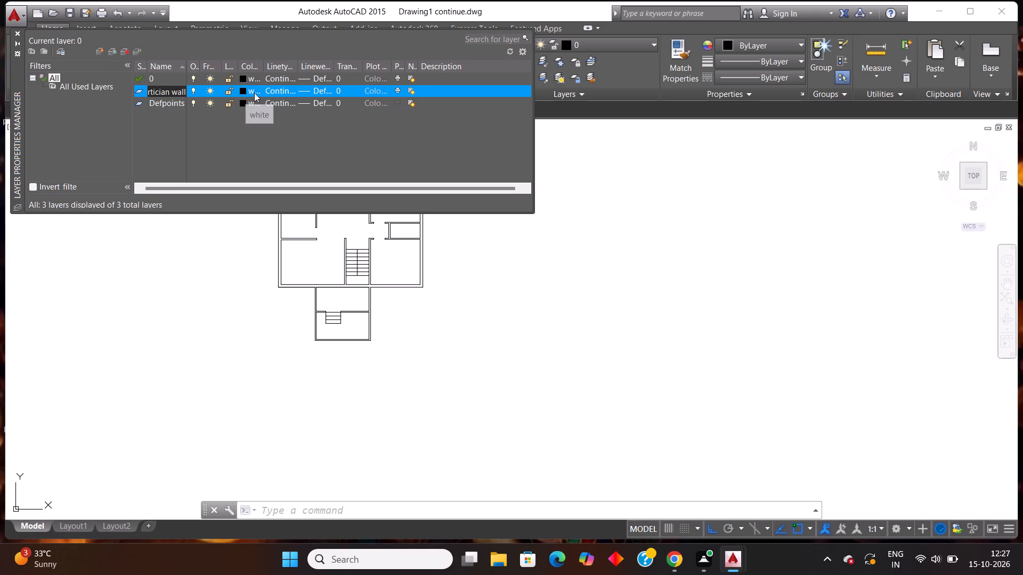
# Load the ISO dash linetype ACAD_ISO02W100 and assign it to the partician wall layer.
pyautogui.click(278, 93)
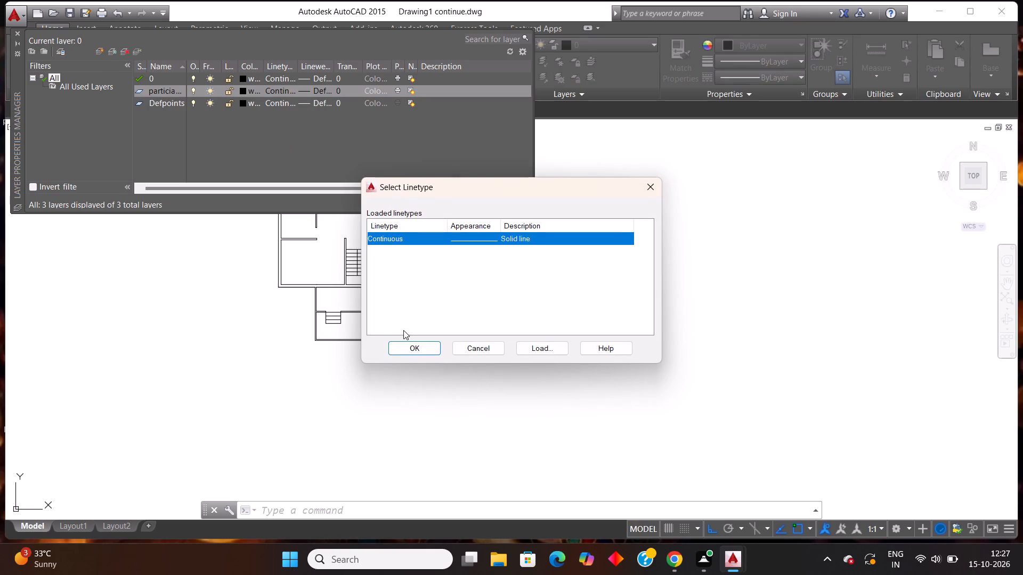
pyautogui.click(535, 351)
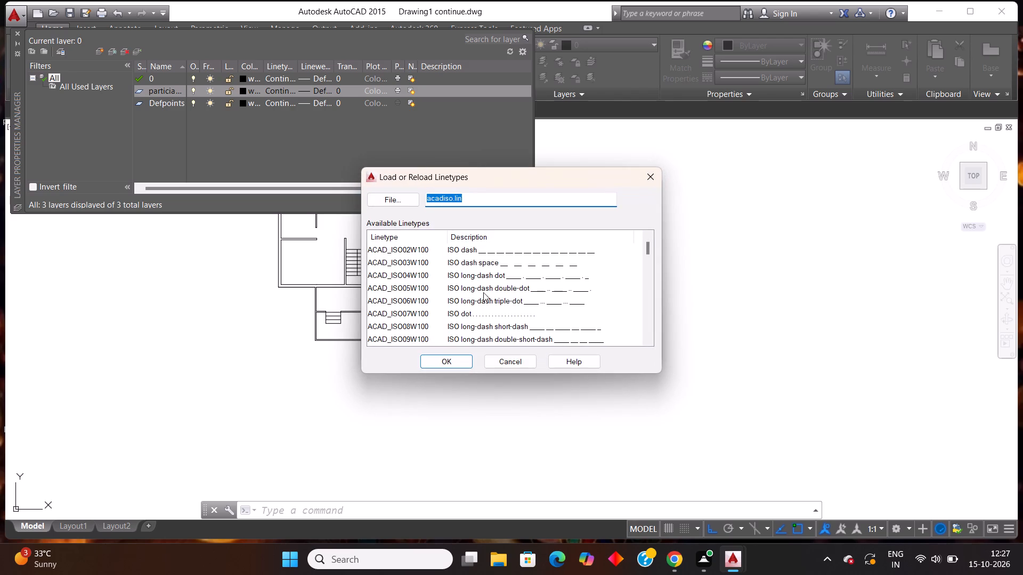
pyautogui.click(488, 251)
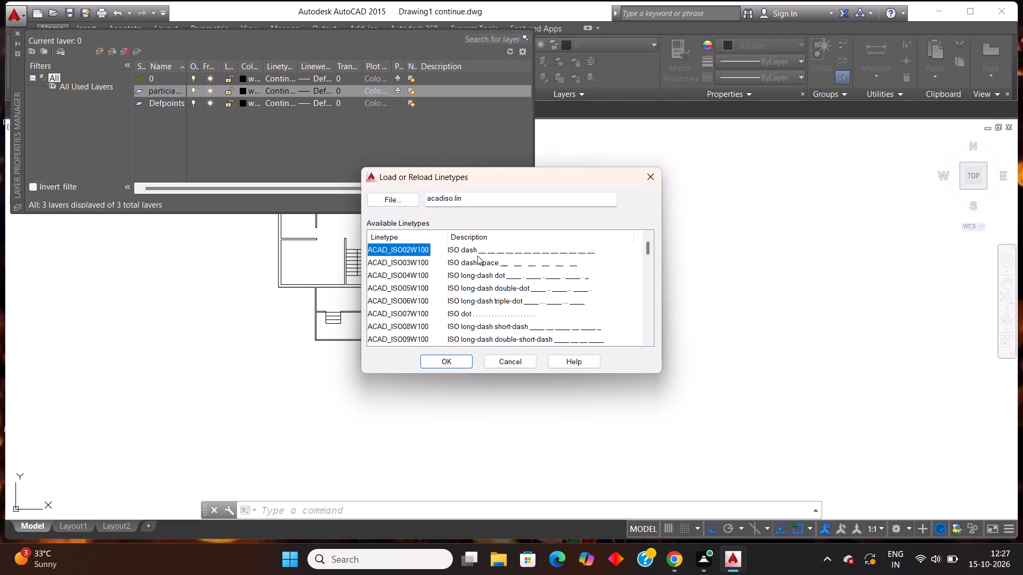
pyautogui.click(428, 363)
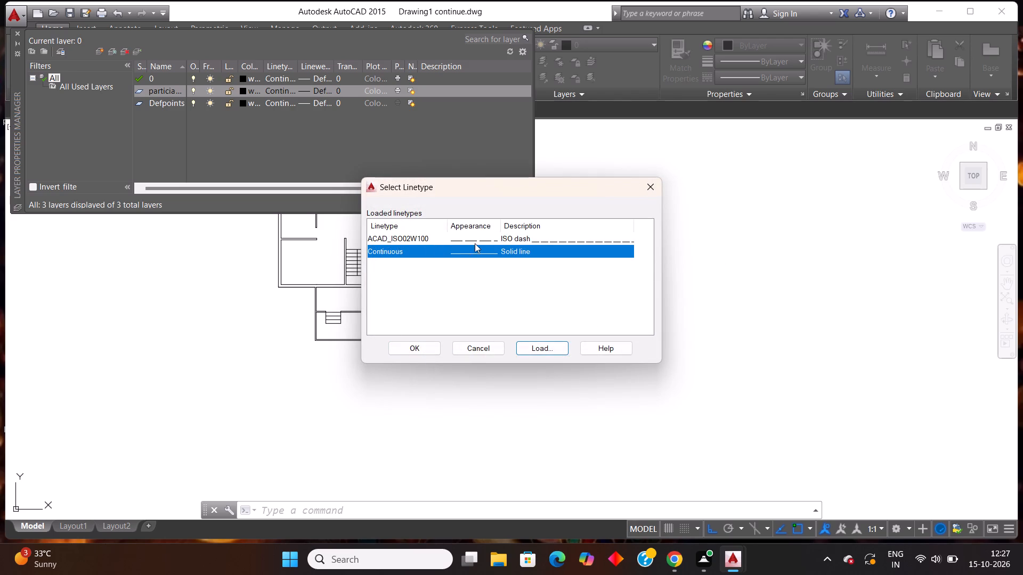
pyautogui.click(478, 237)
pyautogui.click(409, 343)
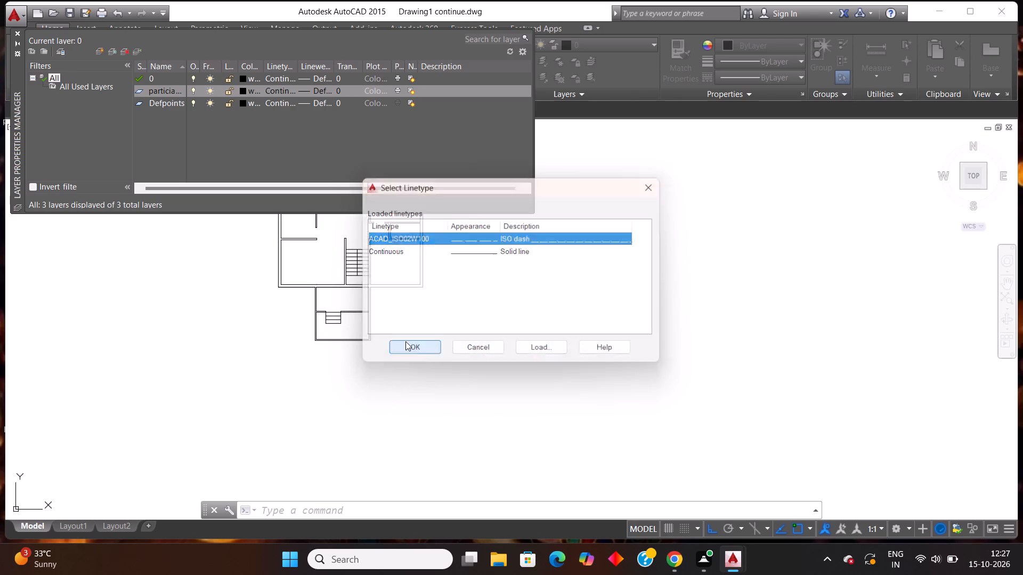
# Set the partician wall layer's color to index 11 and close the layer manager.
pyautogui.click(241, 87)
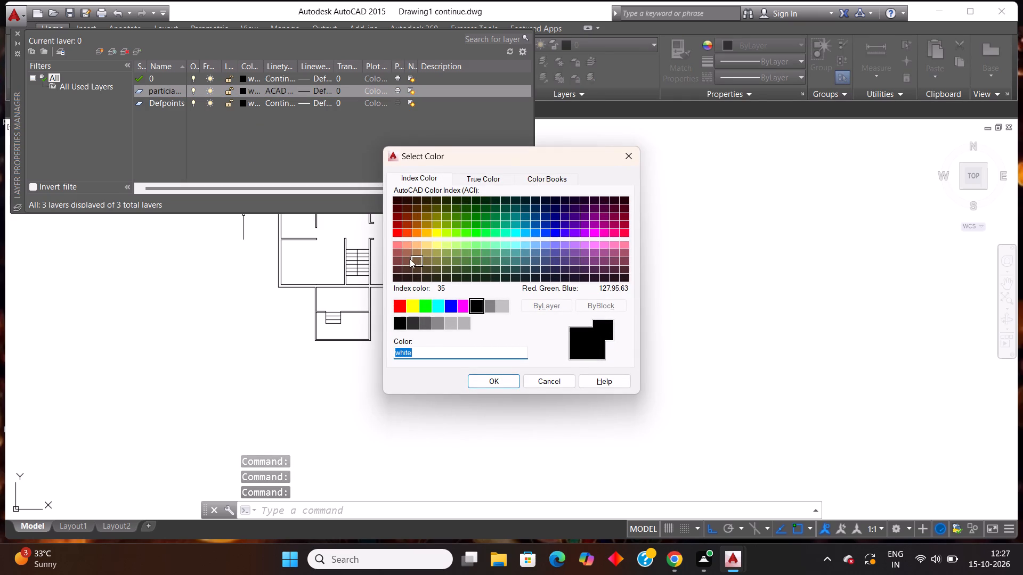
pyautogui.click(397, 247)
pyautogui.click(482, 382)
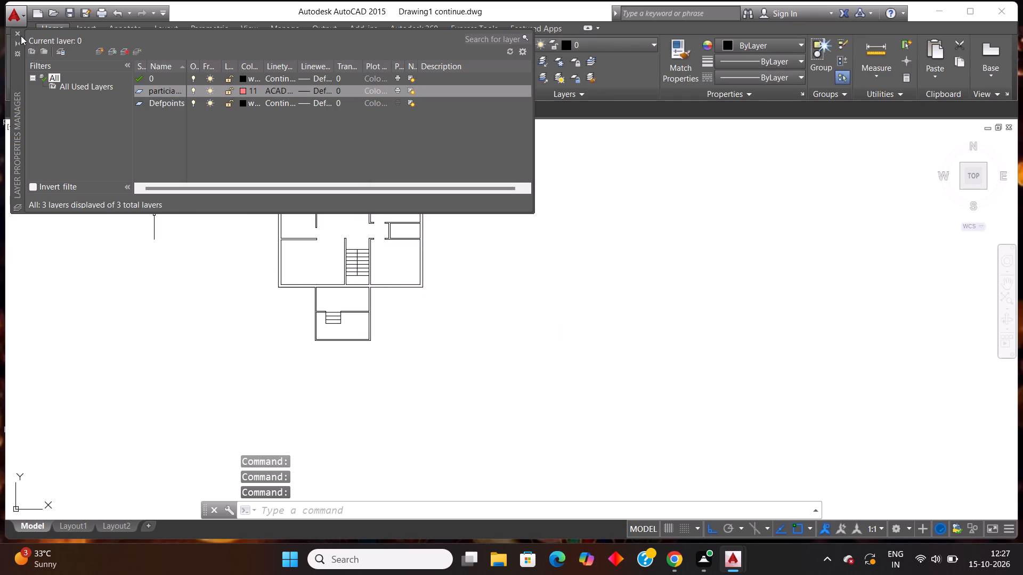
pyautogui.click(18, 33)
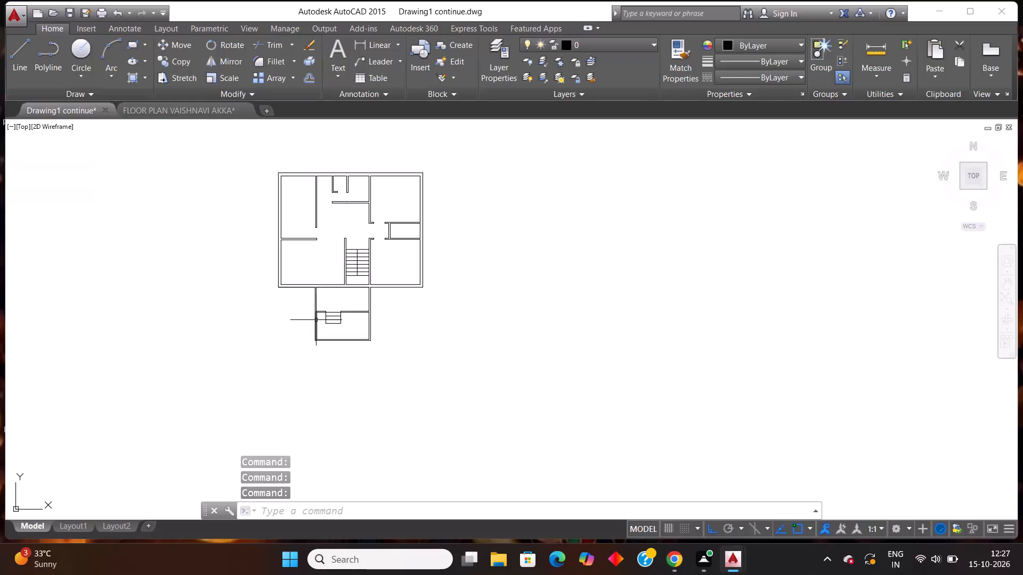
# Make partician wall the current layer.
pyautogui.click(581, 42)
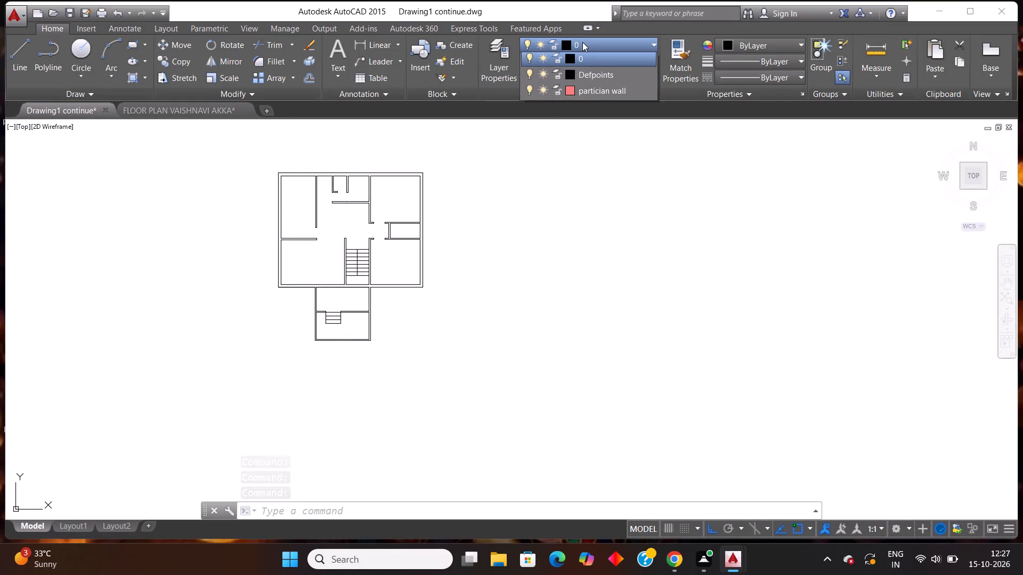
pyautogui.click(561, 88)
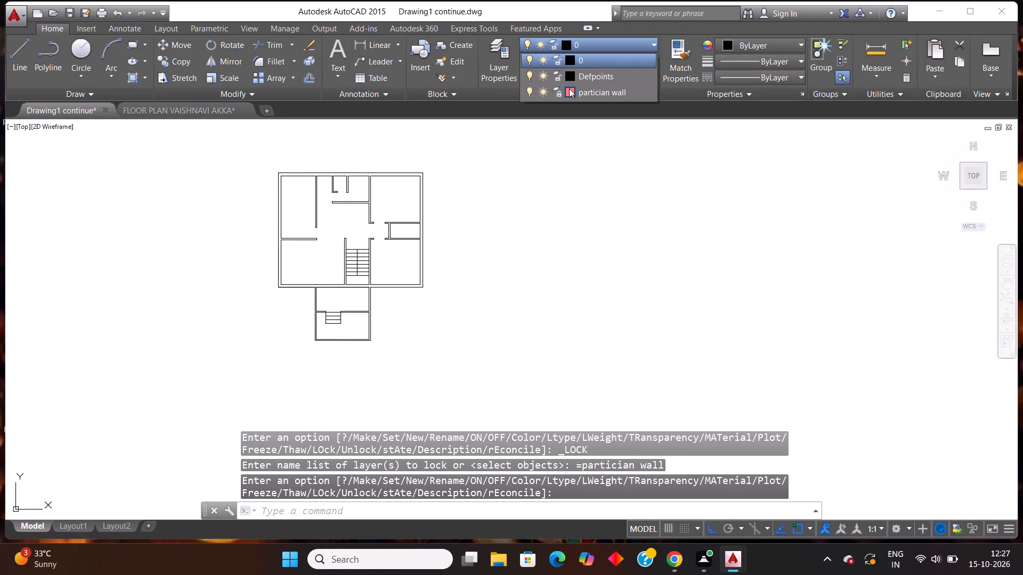
pyautogui.click(569, 88)
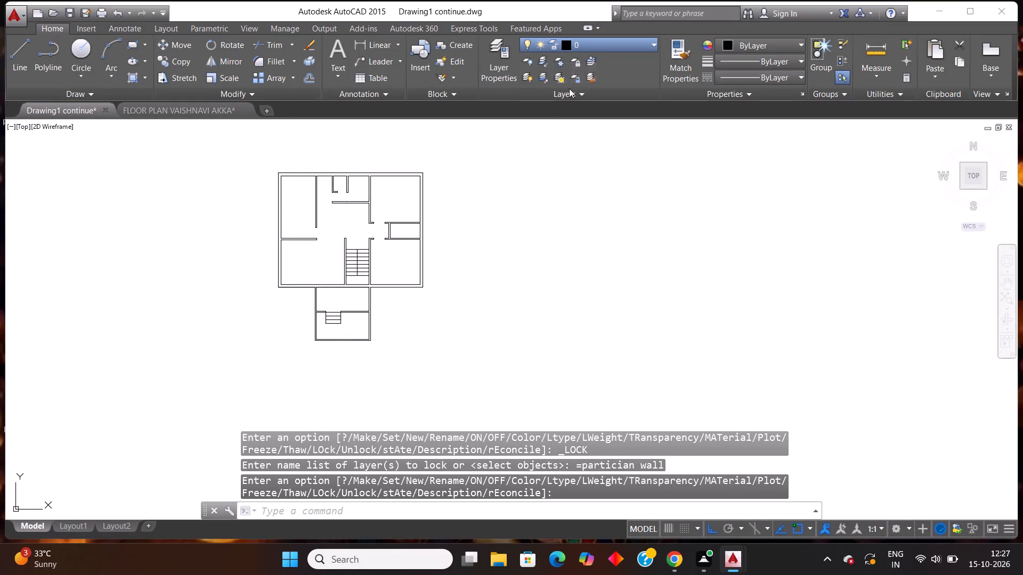
pyautogui.click(499, 380)
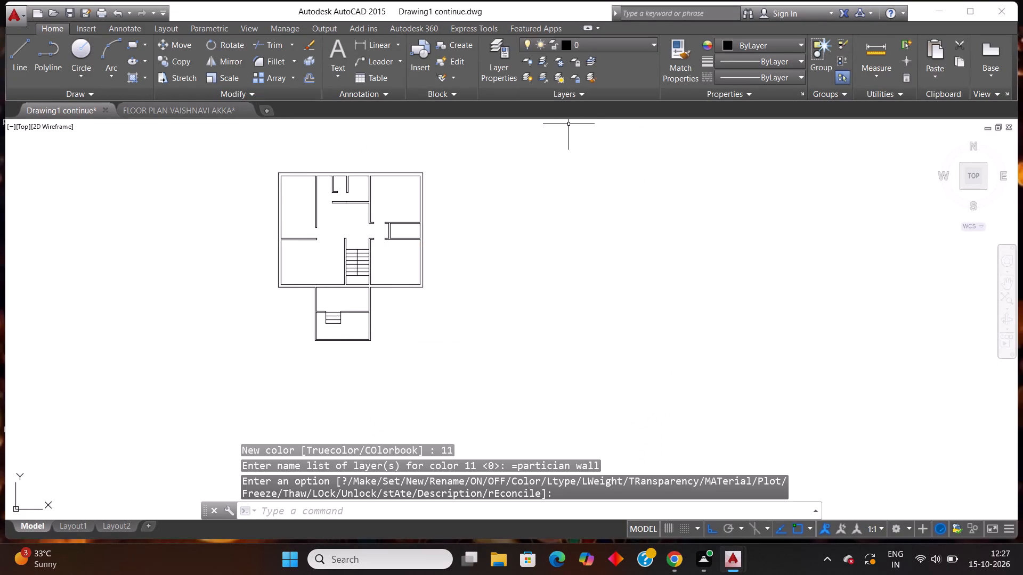
pyautogui.click(601, 44)
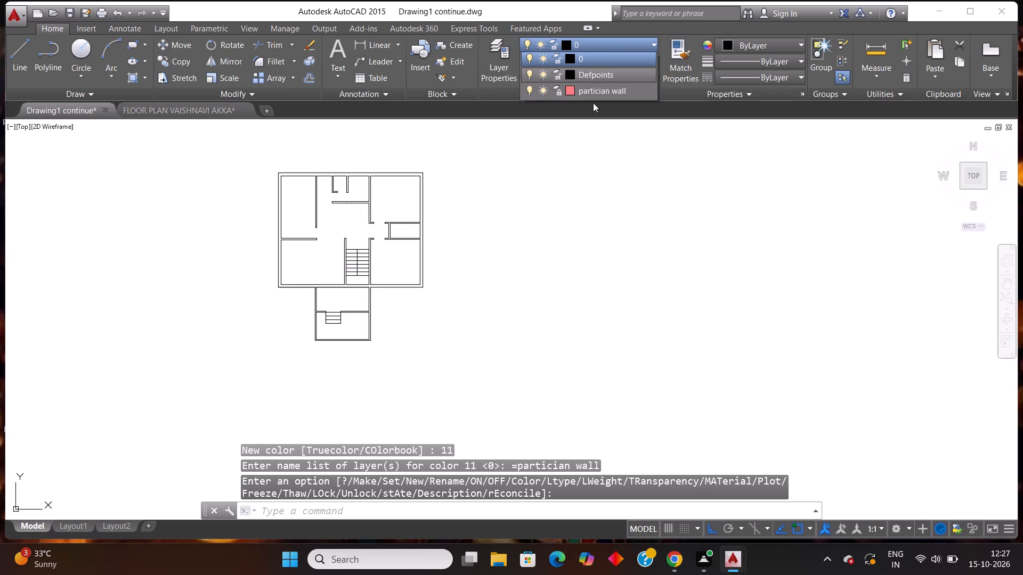
pyautogui.click(599, 89)
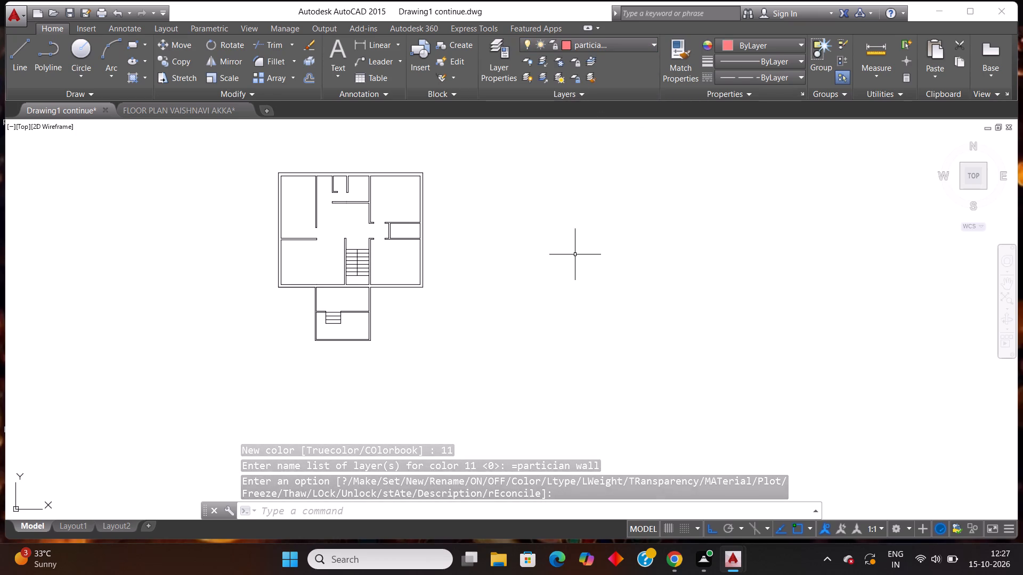
# Draw the dashed boundary from the house's lower-right outer corner down to the front room's bottom, about 33'-2" left, and up into the house.
pyautogui.press('l')
pyautogui.press('Return')
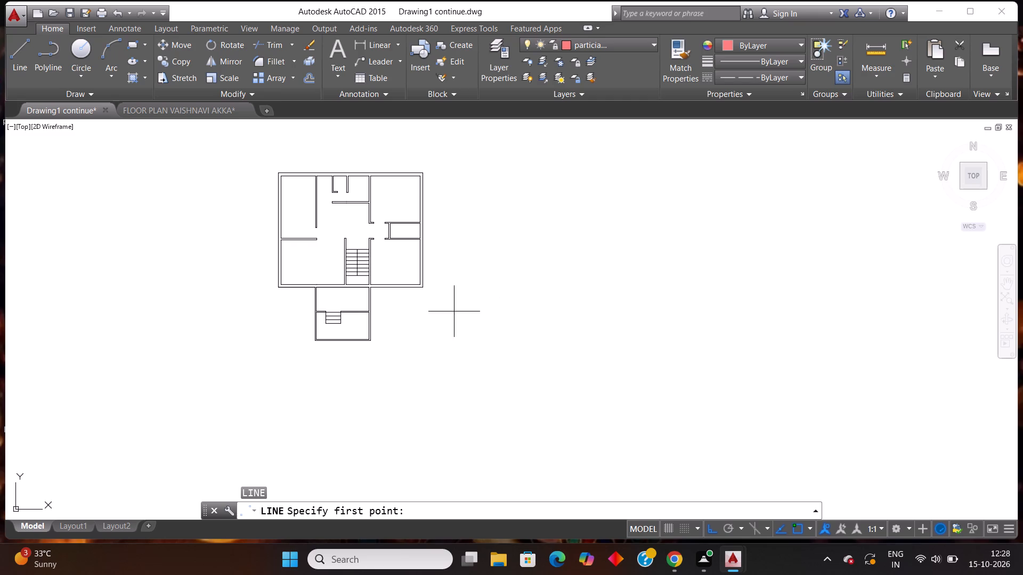
pyautogui.scroll(2, 426, 331)
pyautogui.click(410, 225)
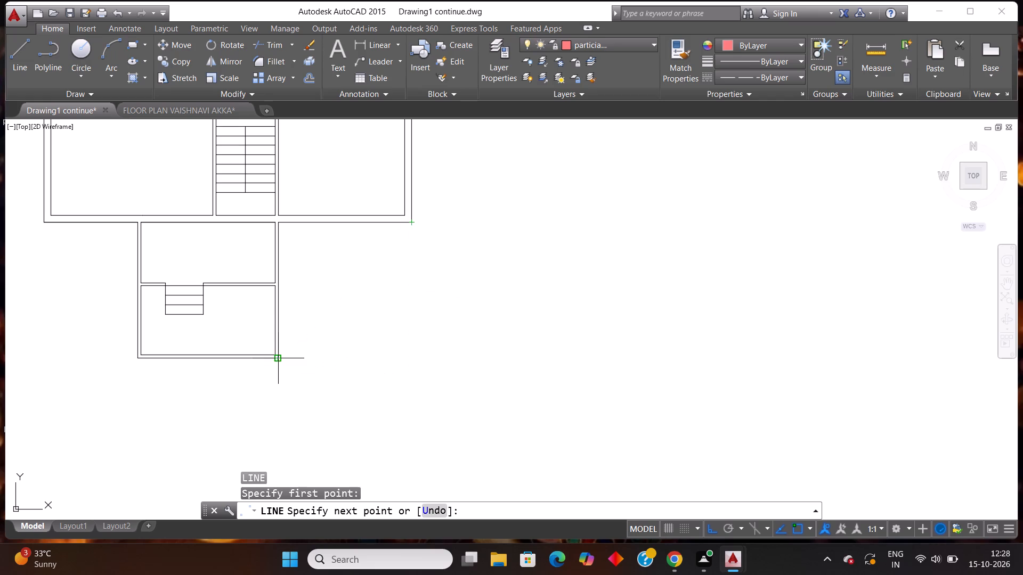
pyautogui.click(411, 357)
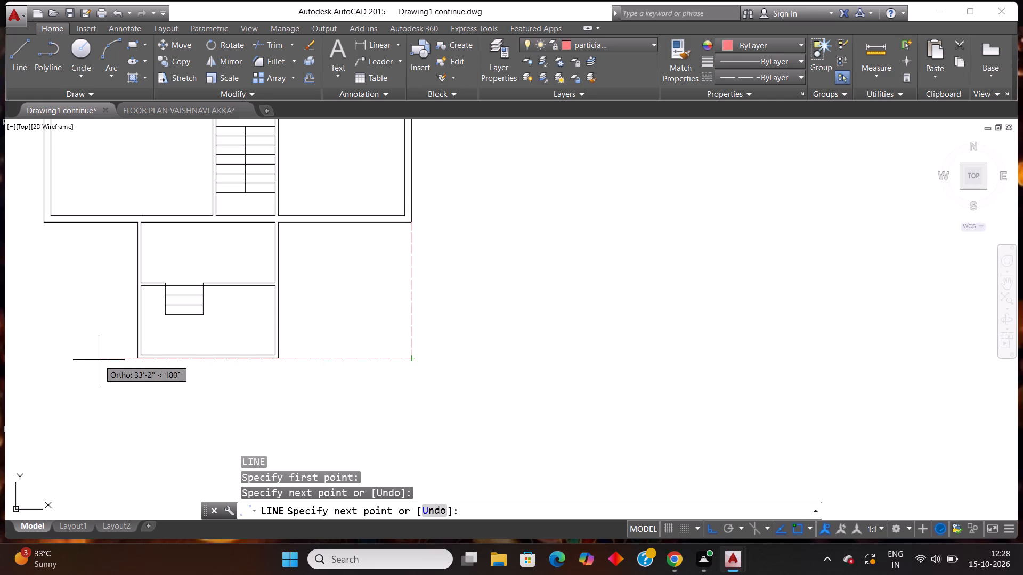
pyautogui.click(99, 360)
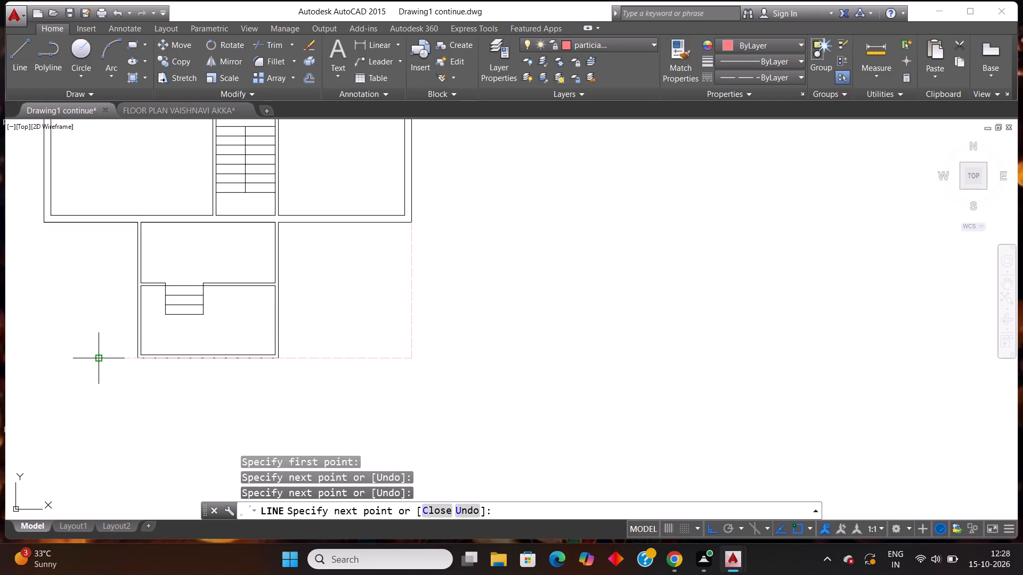
pyautogui.click(102, 169)
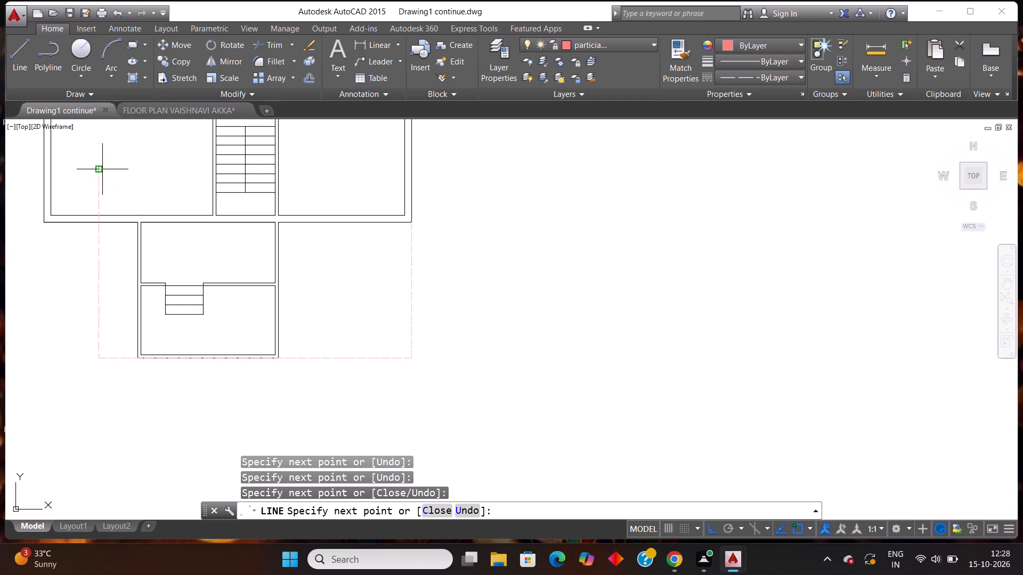
pyautogui.press('Escape')
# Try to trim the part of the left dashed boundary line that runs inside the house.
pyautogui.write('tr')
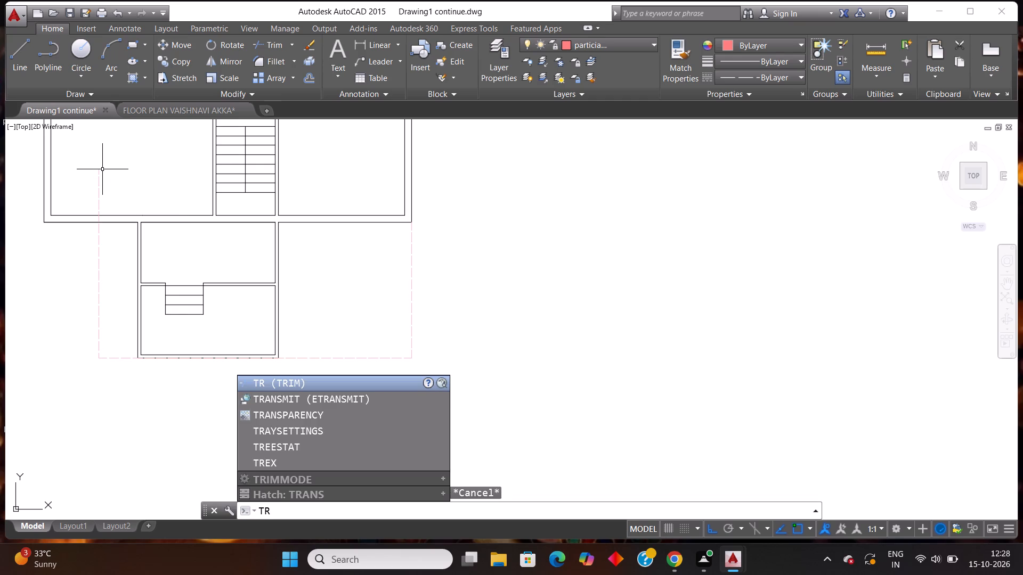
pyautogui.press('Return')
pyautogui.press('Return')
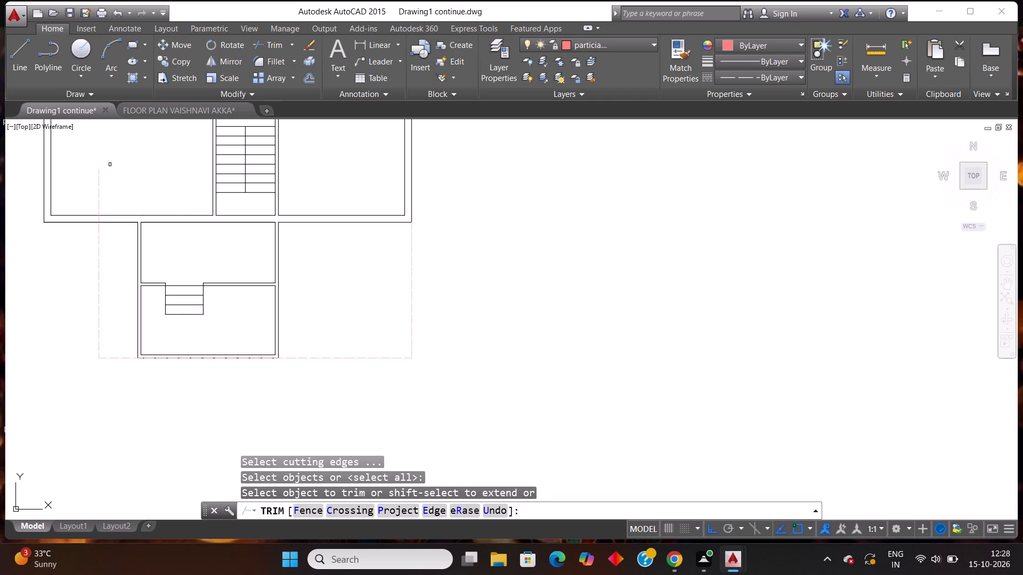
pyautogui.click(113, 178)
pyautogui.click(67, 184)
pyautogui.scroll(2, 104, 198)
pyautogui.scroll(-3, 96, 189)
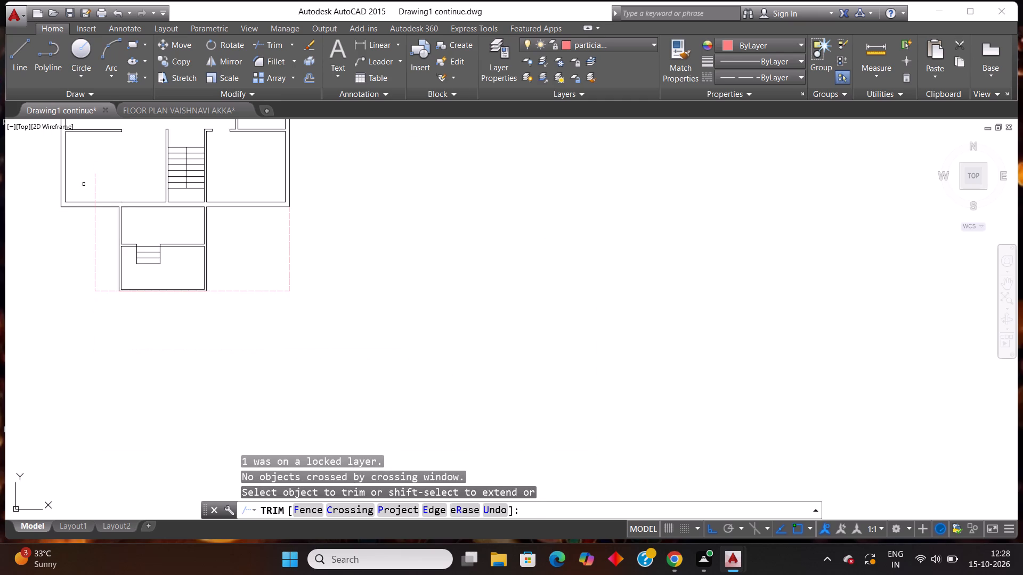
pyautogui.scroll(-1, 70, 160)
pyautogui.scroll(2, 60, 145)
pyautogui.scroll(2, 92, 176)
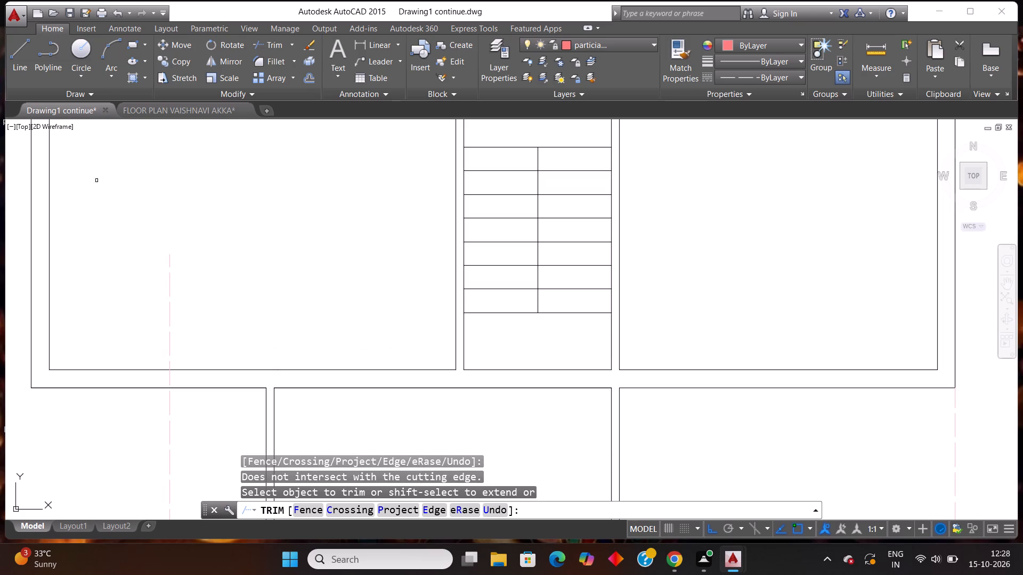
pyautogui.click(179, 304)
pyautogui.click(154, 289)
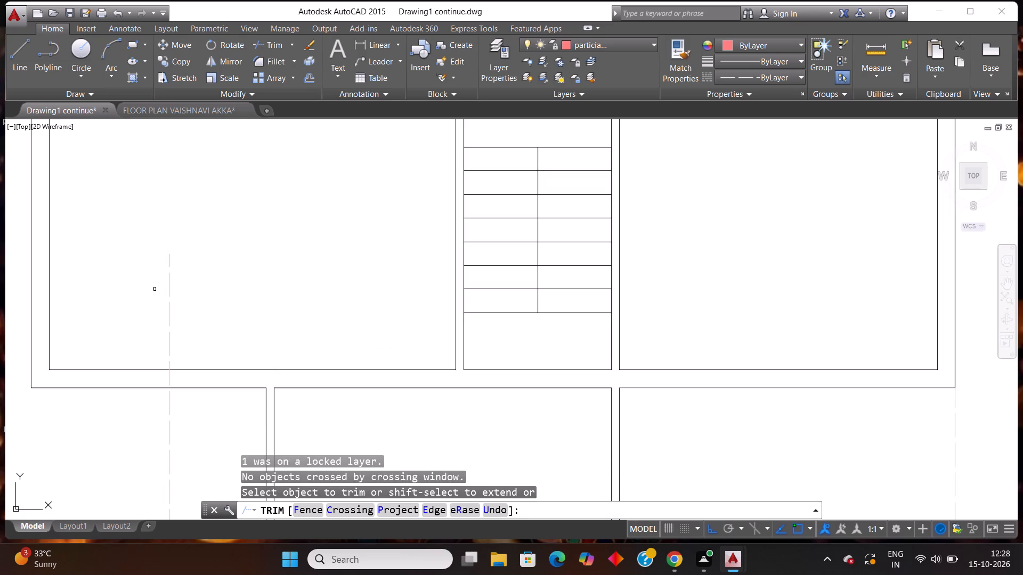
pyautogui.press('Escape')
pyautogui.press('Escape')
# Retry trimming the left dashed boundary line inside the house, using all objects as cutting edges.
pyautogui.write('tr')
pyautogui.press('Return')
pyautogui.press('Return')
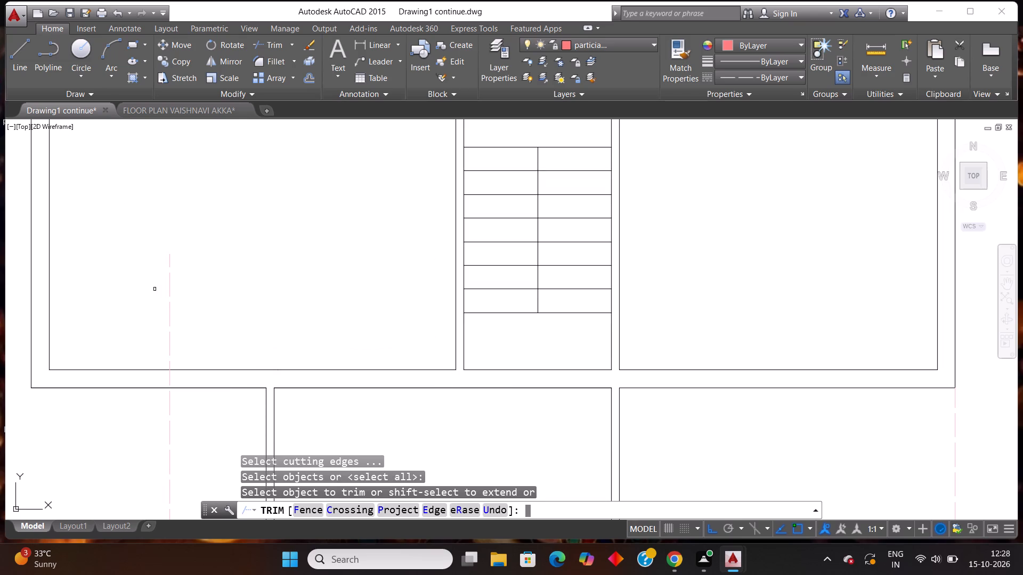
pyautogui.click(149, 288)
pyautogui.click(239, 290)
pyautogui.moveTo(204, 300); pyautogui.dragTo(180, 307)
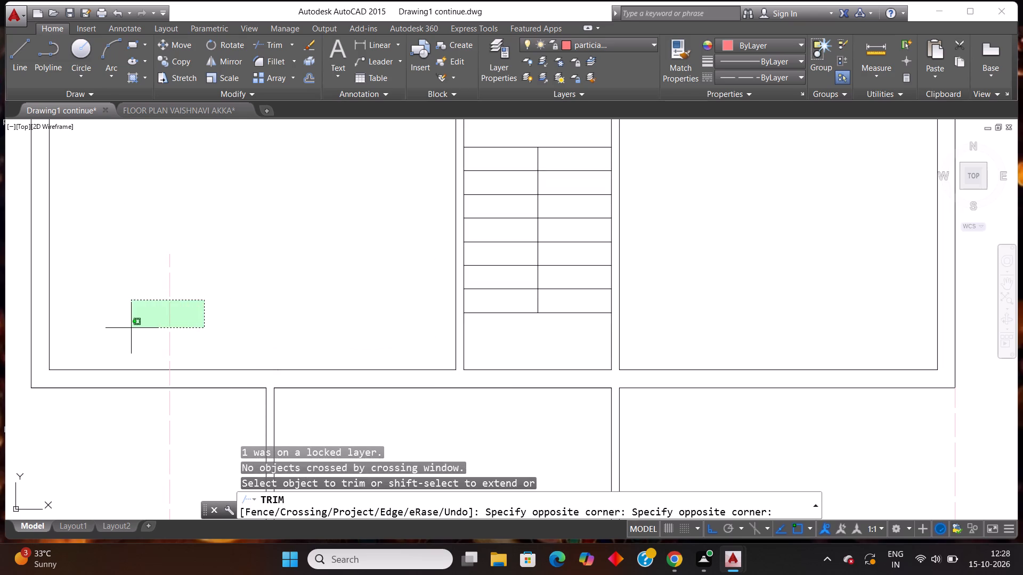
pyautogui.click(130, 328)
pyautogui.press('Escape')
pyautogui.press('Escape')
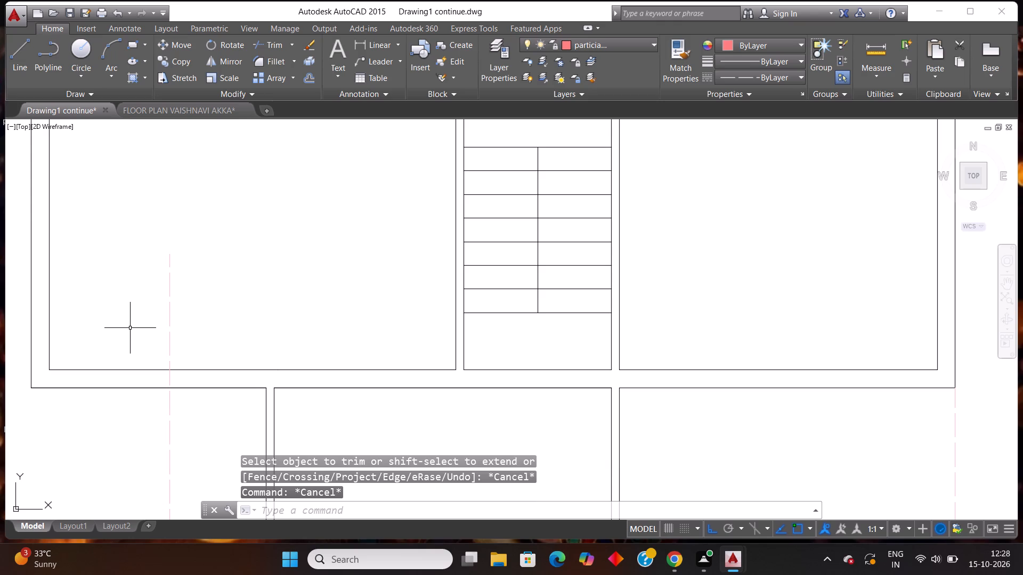
# Unlock the partician wall layer that holds the dashed boundary lines.
pyautogui.scroll(-3, 235, 254)
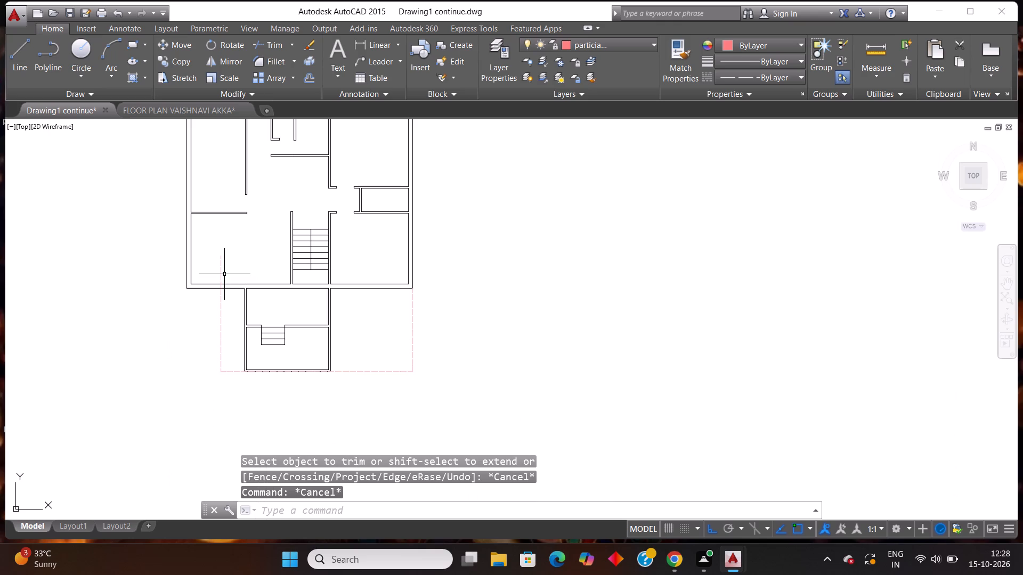
pyautogui.click(220, 268)
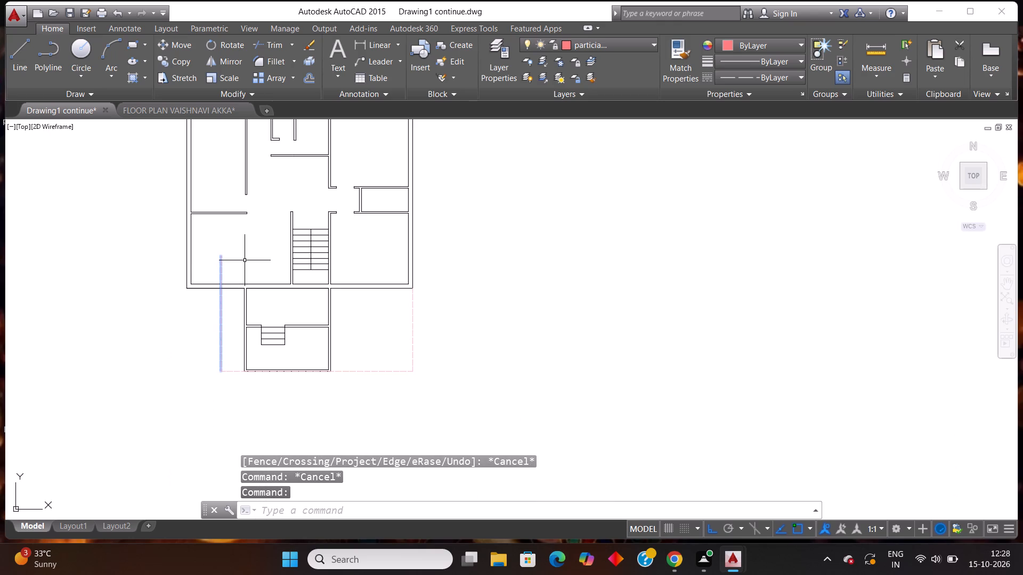
pyautogui.scroll(2, 245, 260)
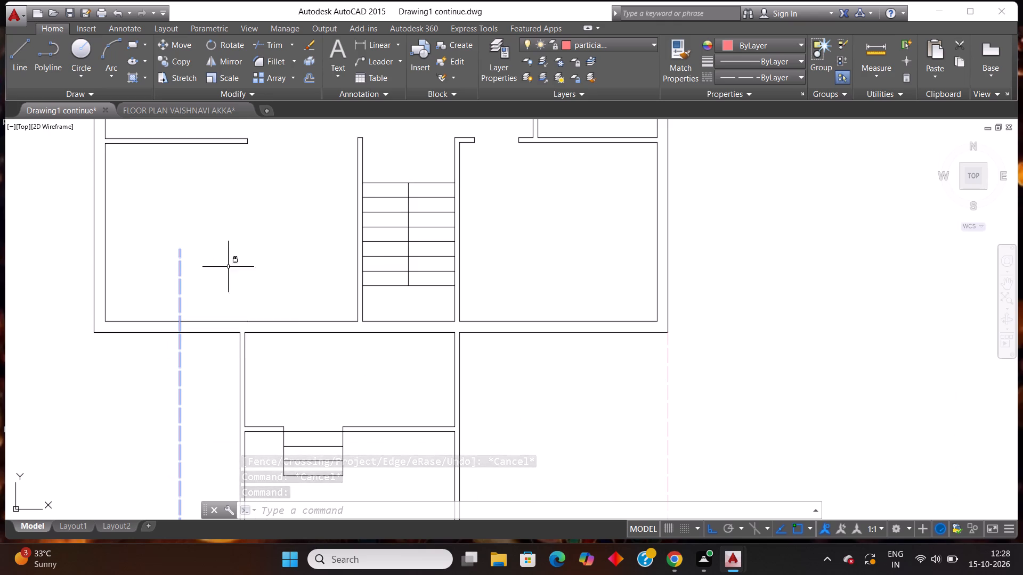
pyautogui.click(590, 50)
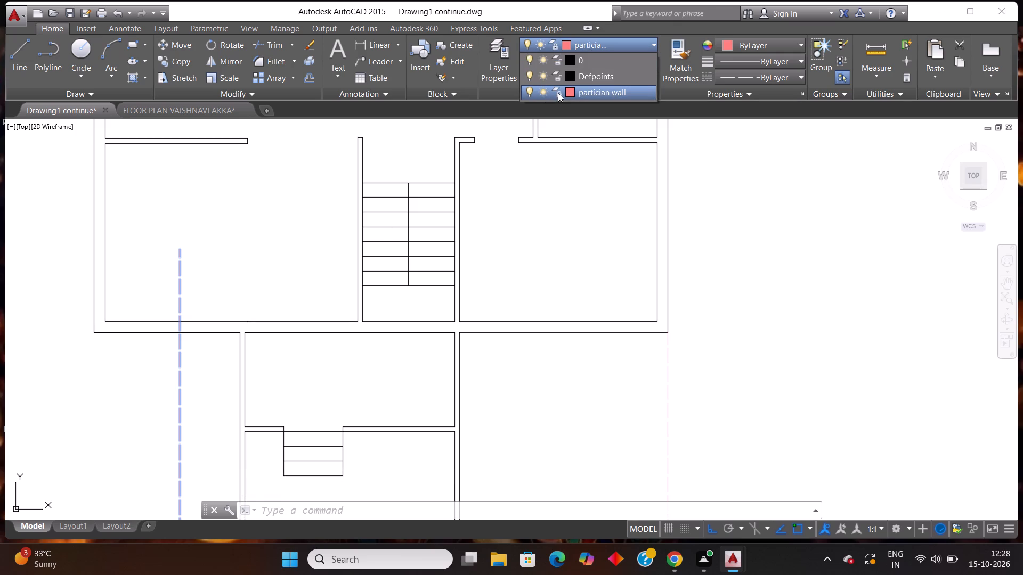
pyautogui.click(559, 92)
pyautogui.press('Escape')
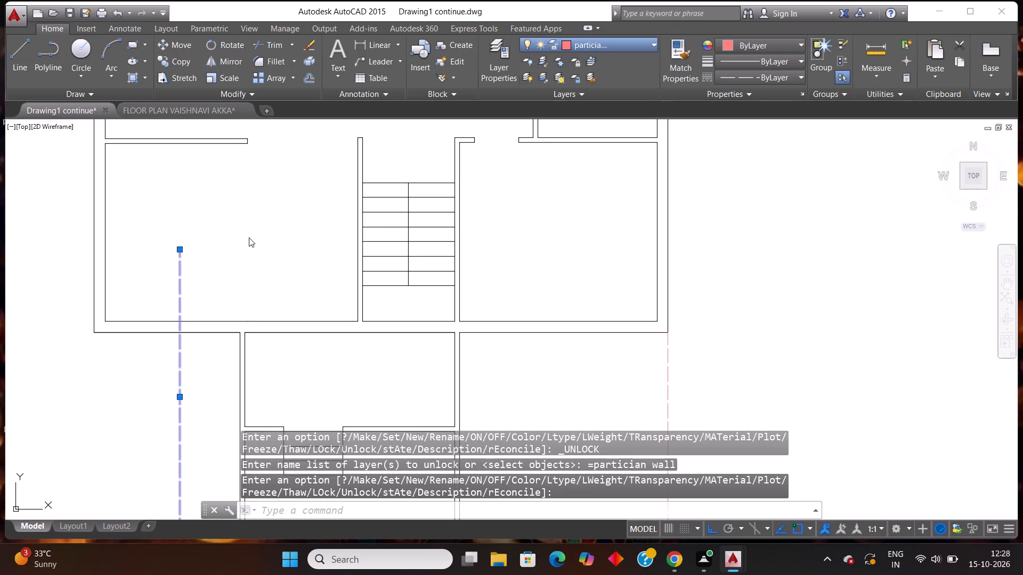
pyautogui.press('Escape')
# Trim the left dashed boundary line back to the outer face of the house's bottom wall.
pyautogui.write('tr')
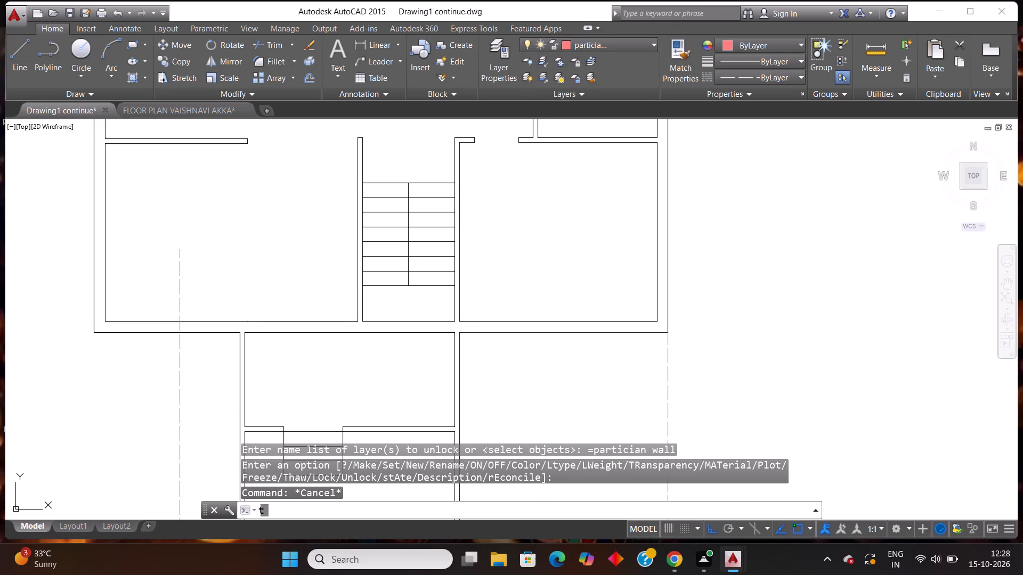
pyautogui.press('Return')
pyautogui.press('Return')
pyautogui.moveTo(239, 238); pyautogui.dragTo(223, 250)
pyautogui.click(138, 302)
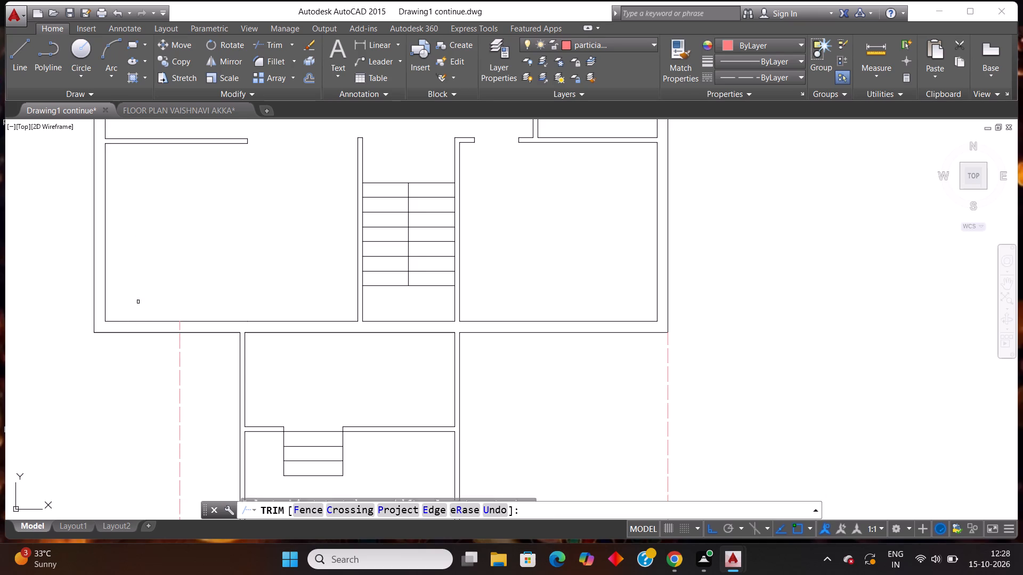
pyautogui.scroll(-1, 148, 300)
pyautogui.scroll(4, 171, 333)
pyautogui.moveTo(141, 294); pyautogui.dragTo(135, 295)
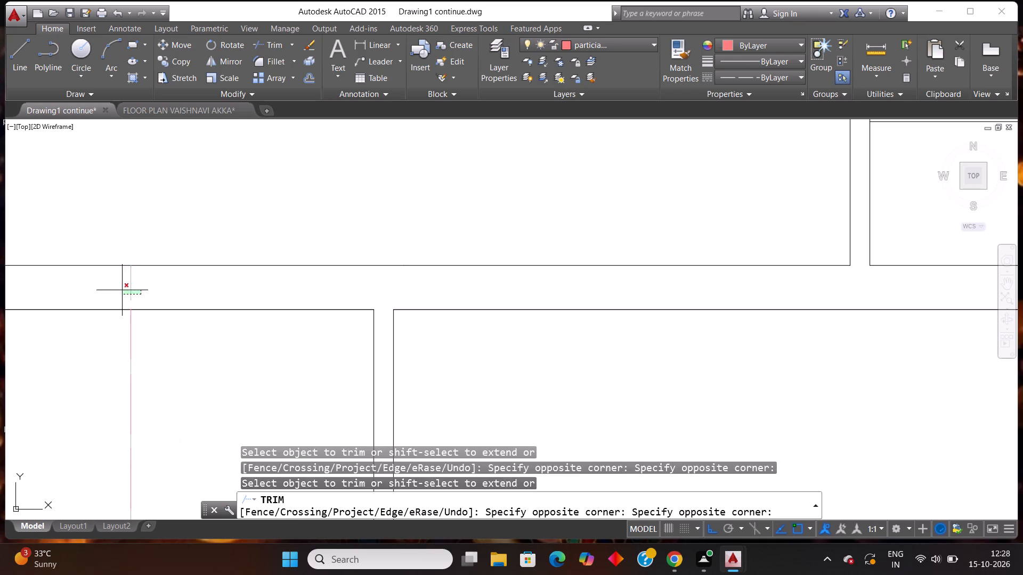
pyautogui.click(107, 285)
pyautogui.scroll(-5, 230, 281)
pyautogui.scroll(2, 344, 395)
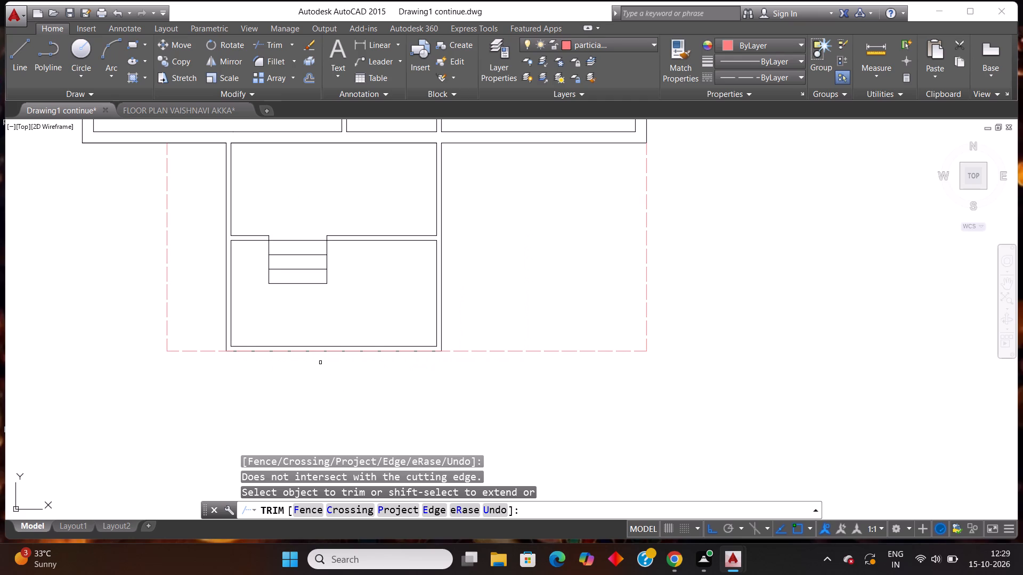
# Extend the lower line of the wall behind the front steps at both ends to the outer side-wall lines.
pyautogui.press('Escape')
pyautogui.write('ex')
pyautogui.press('Return')
pyautogui.press('Return')
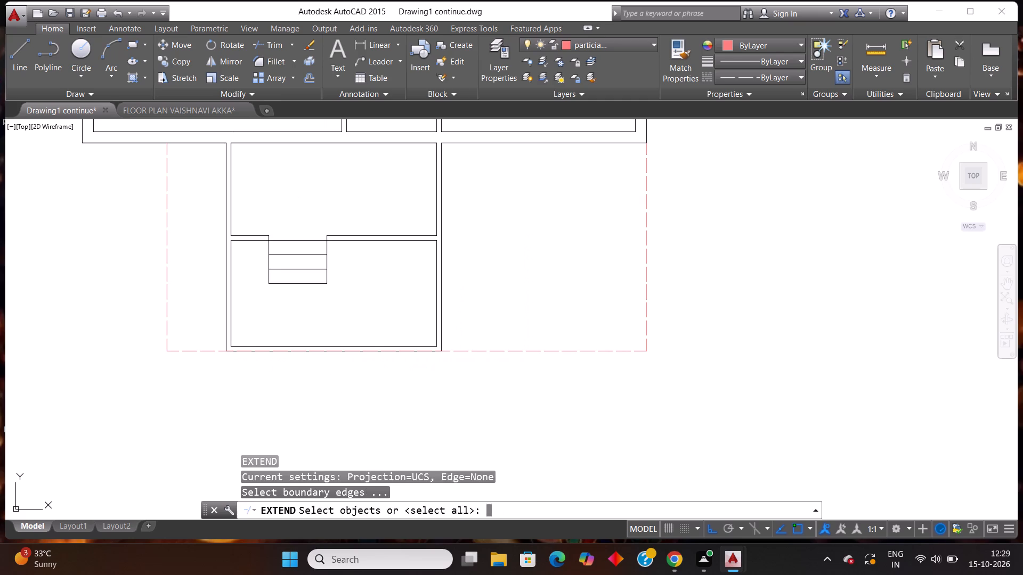
pyautogui.scroll(2, 256, 244)
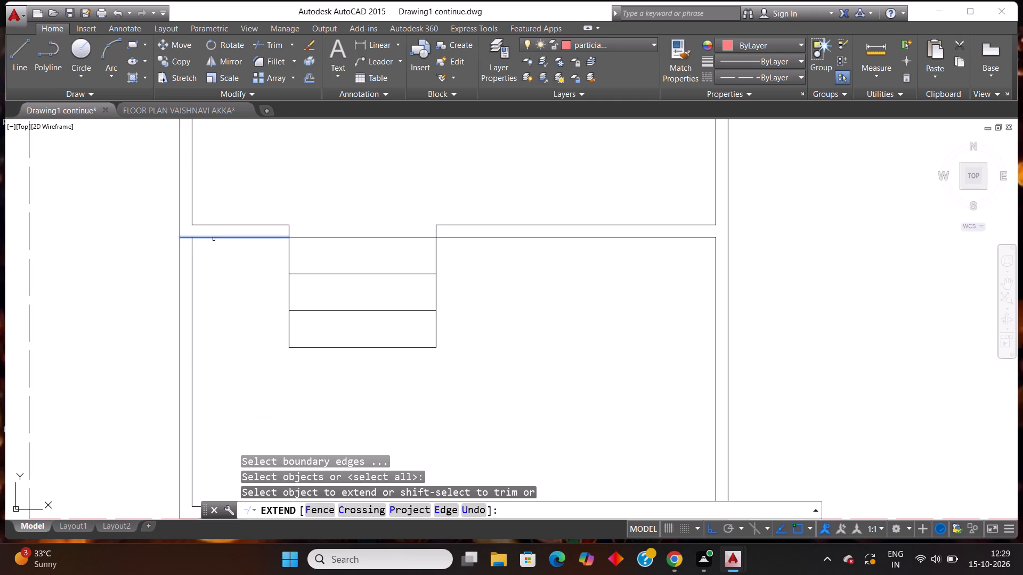
pyautogui.click(197, 239)
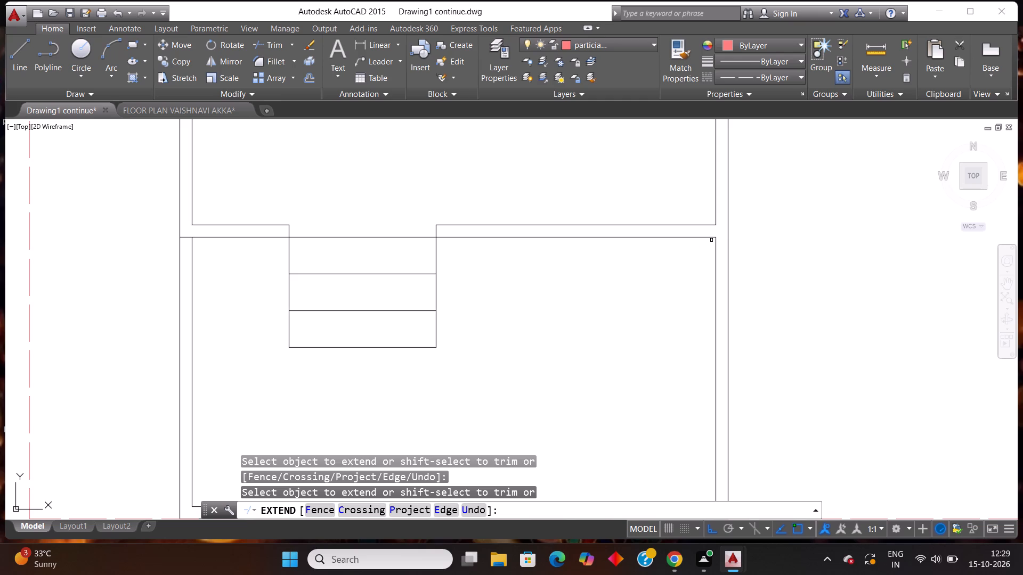
pyautogui.click(710, 238)
pyautogui.press('Escape')
# Trim the outer side-wall lines of the front enclosure below the extended wall line.
pyautogui.write('tr')
pyautogui.press('Return')
pyautogui.press('Return')
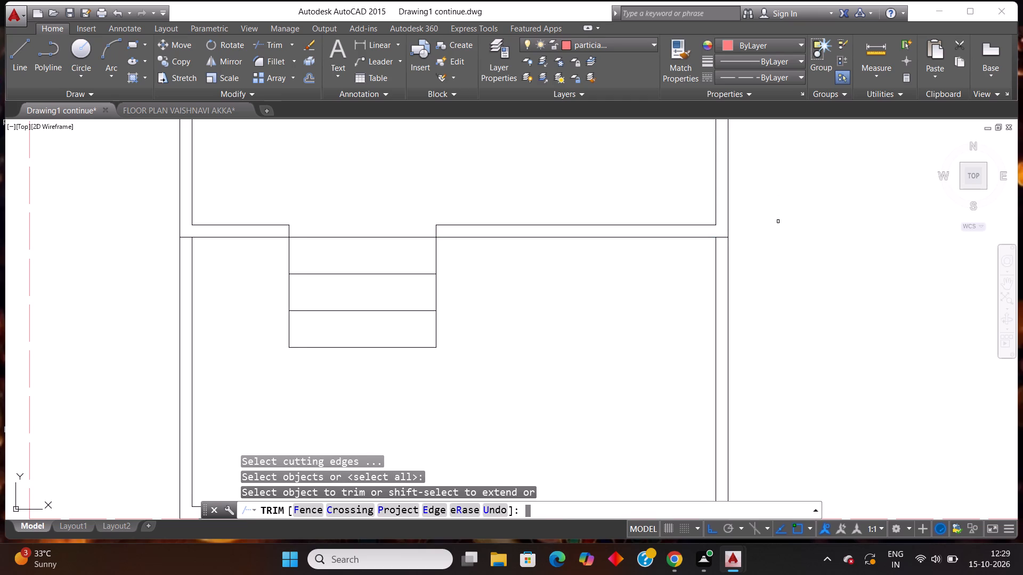
pyautogui.scroll(-4, 297, 158)
pyautogui.scroll(2, 284, 189)
pyautogui.moveTo(285, 188); pyautogui.dragTo(261, 201)
pyautogui.click(247, 205)
pyautogui.click(452, 204)
pyautogui.click(504, 210)
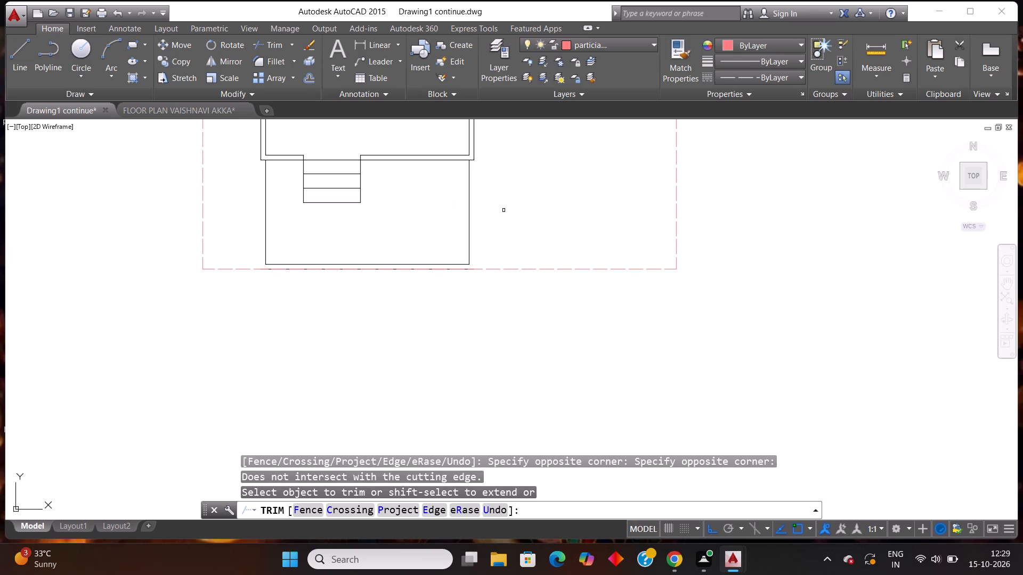
pyautogui.press('Escape')
# Delete the two leftover inner side-wall lines and the inner bottom wall line around the front steps.
pyautogui.click(508, 213)
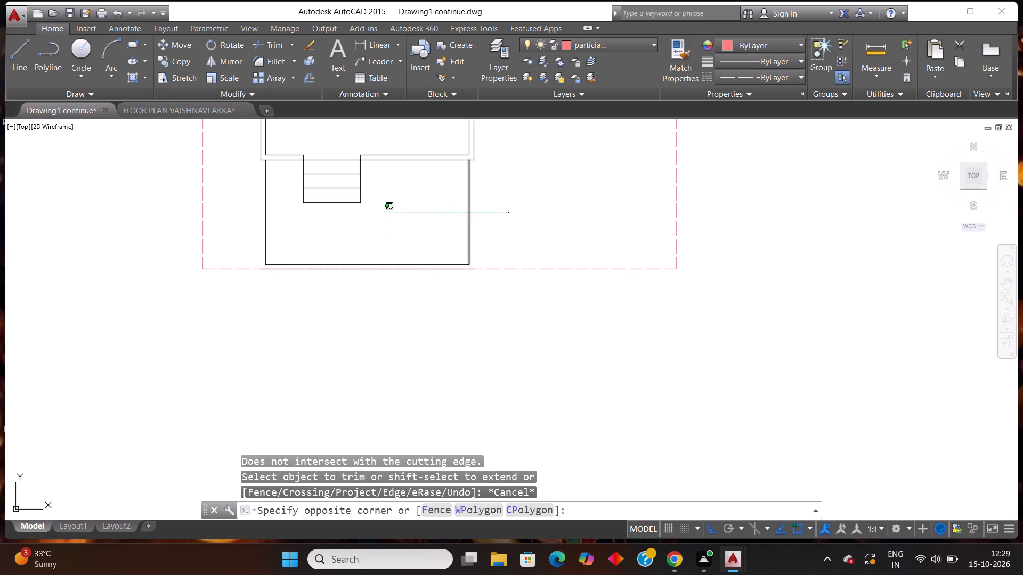
pyautogui.click(385, 212)
pyautogui.moveTo(278, 212); pyautogui.dragTo(270, 214)
pyautogui.click(241, 221)
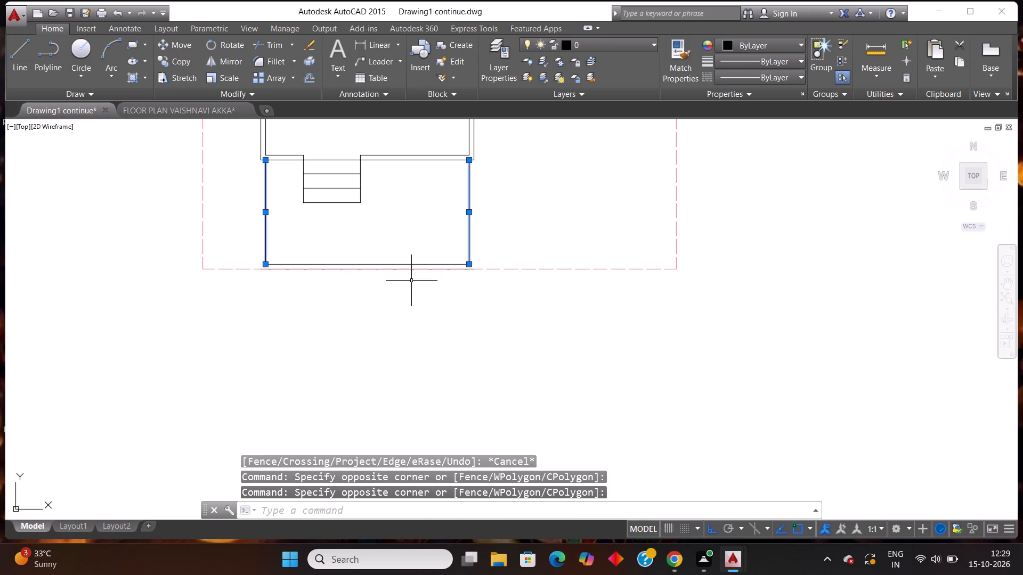
pyautogui.scroll(4, 412, 265)
pyautogui.click(414, 270)
pyautogui.click(383, 220)
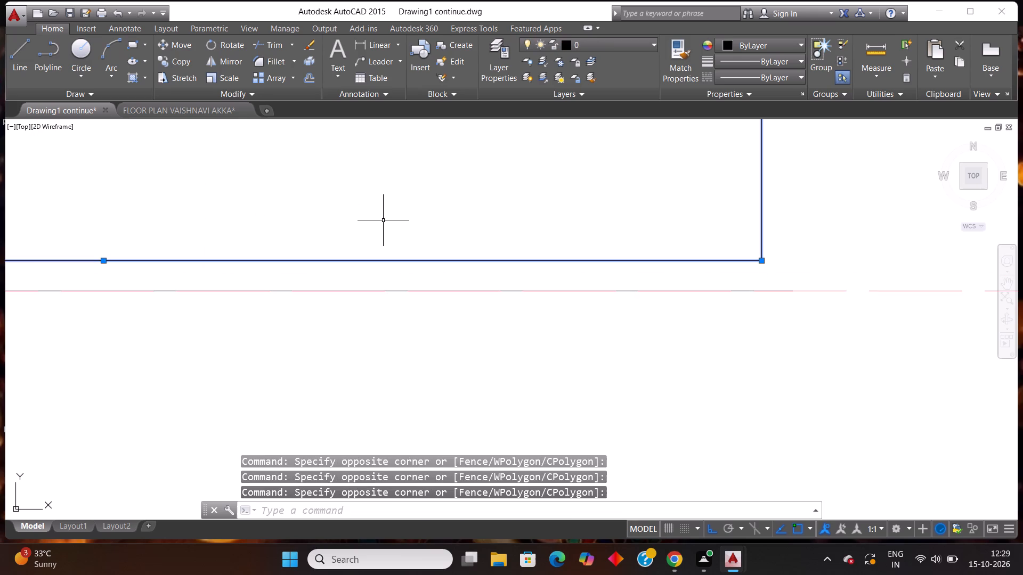
pyautogui.press('Delete')
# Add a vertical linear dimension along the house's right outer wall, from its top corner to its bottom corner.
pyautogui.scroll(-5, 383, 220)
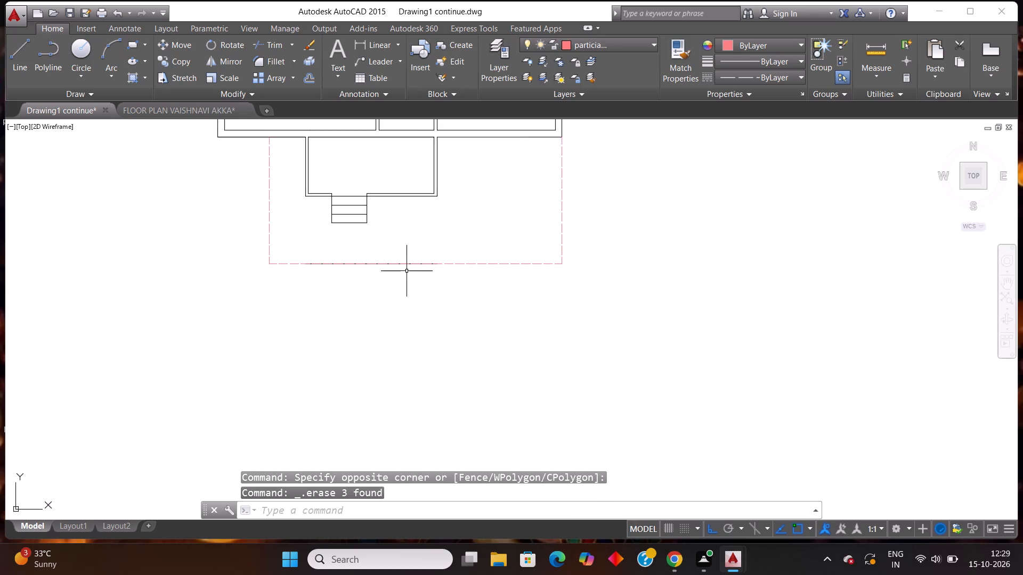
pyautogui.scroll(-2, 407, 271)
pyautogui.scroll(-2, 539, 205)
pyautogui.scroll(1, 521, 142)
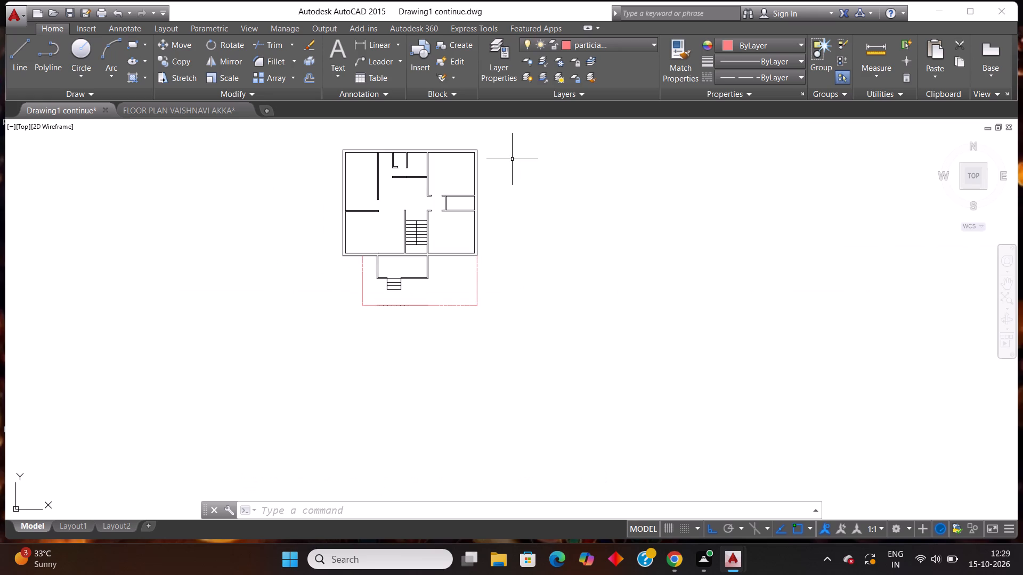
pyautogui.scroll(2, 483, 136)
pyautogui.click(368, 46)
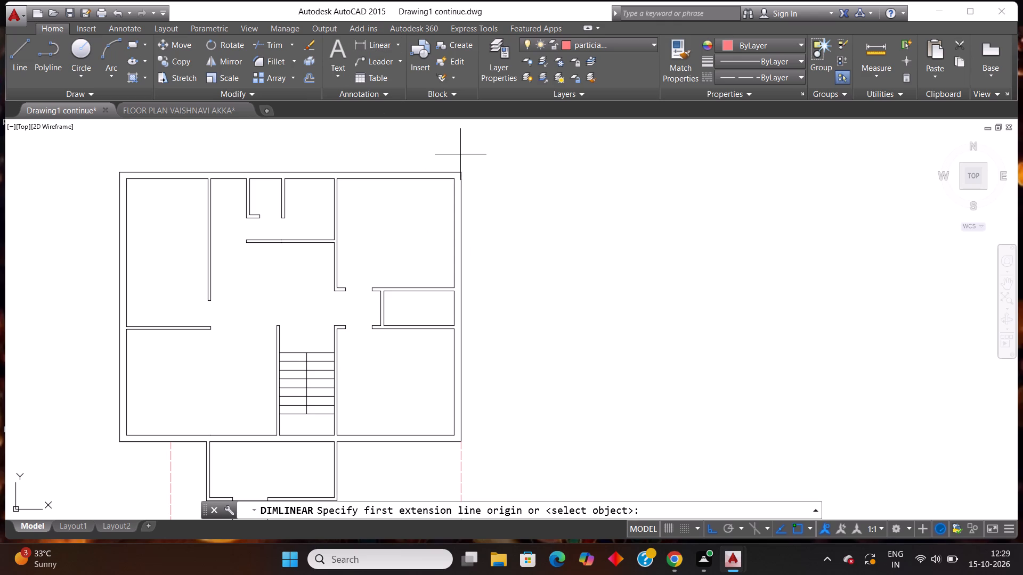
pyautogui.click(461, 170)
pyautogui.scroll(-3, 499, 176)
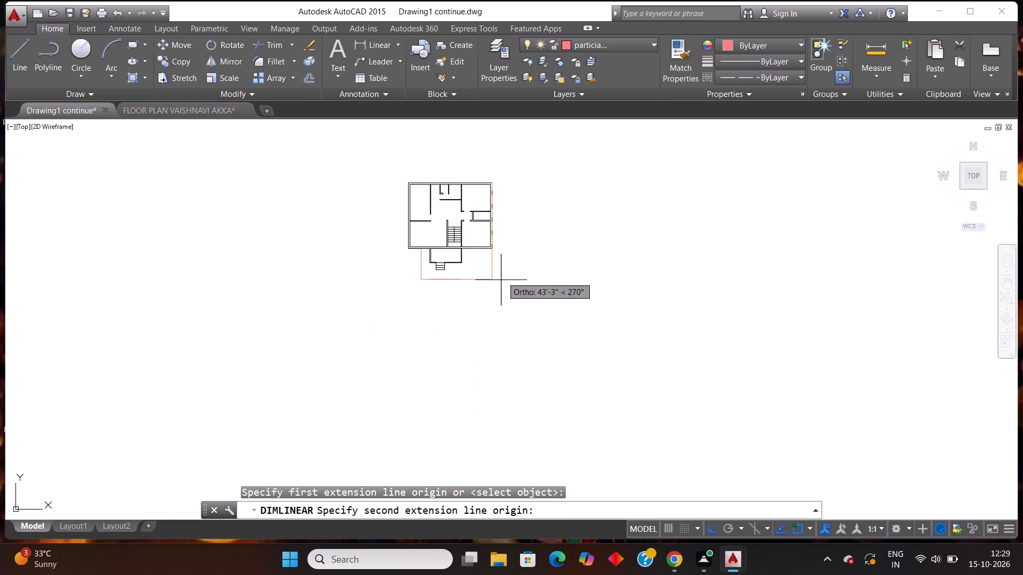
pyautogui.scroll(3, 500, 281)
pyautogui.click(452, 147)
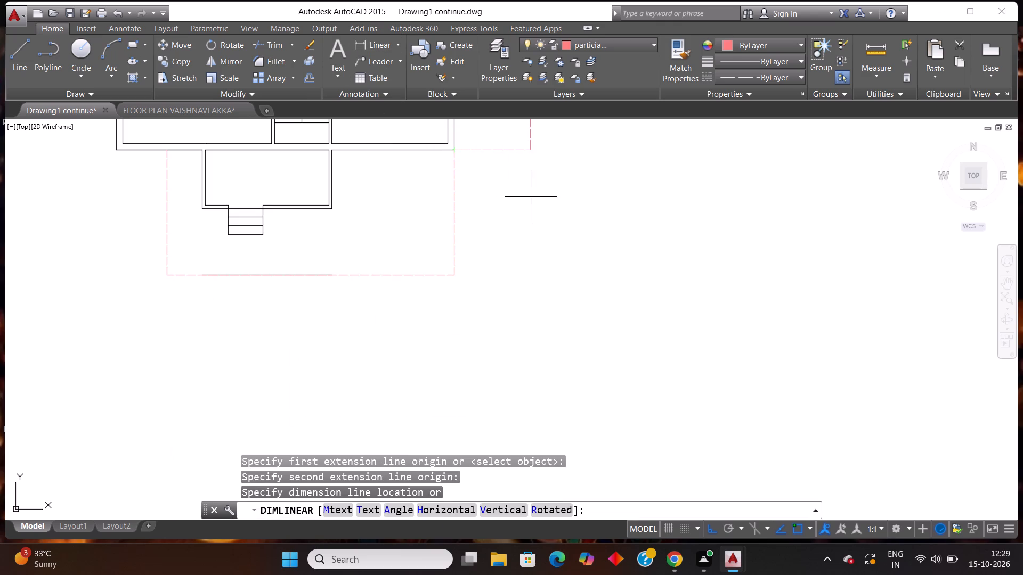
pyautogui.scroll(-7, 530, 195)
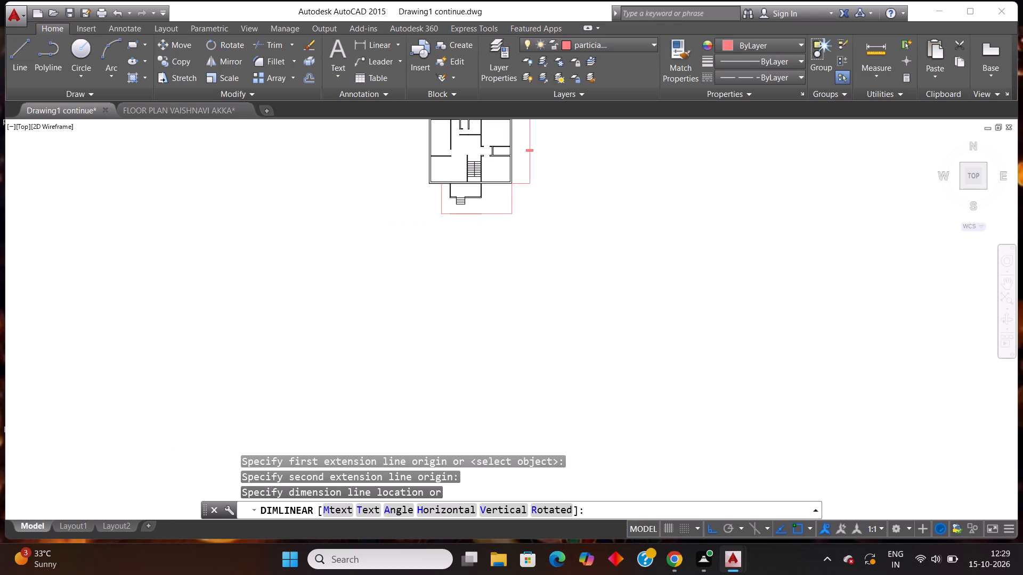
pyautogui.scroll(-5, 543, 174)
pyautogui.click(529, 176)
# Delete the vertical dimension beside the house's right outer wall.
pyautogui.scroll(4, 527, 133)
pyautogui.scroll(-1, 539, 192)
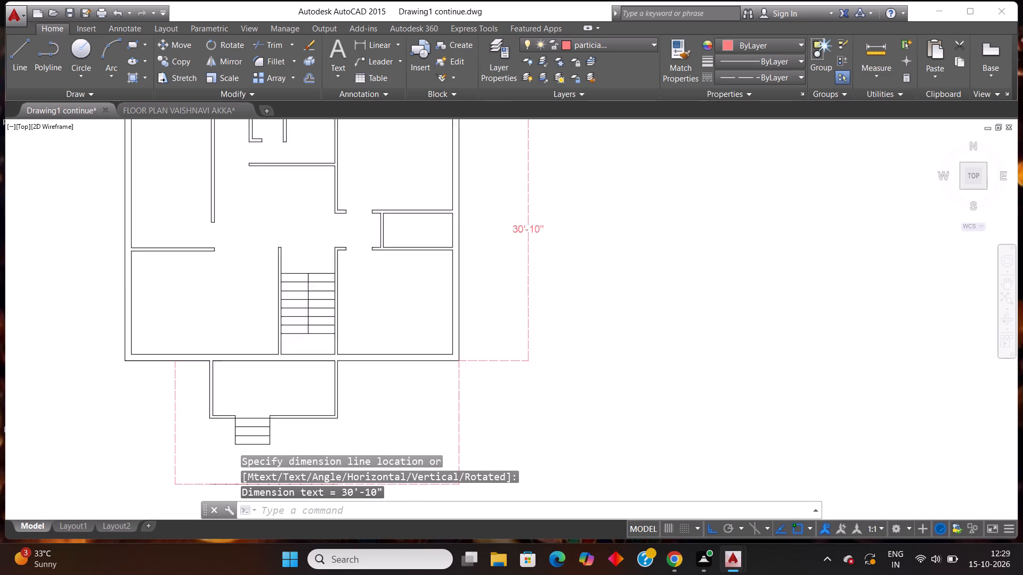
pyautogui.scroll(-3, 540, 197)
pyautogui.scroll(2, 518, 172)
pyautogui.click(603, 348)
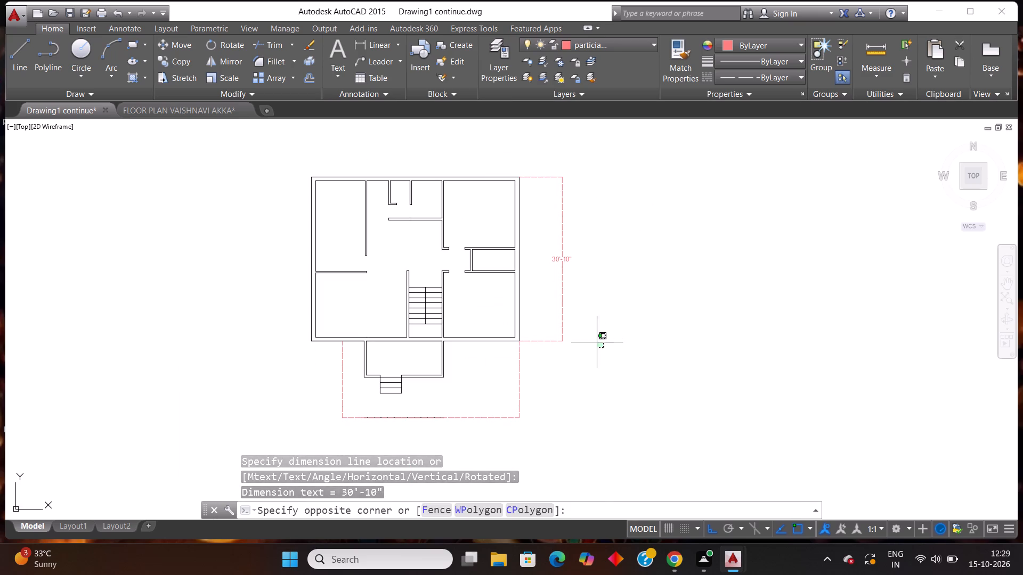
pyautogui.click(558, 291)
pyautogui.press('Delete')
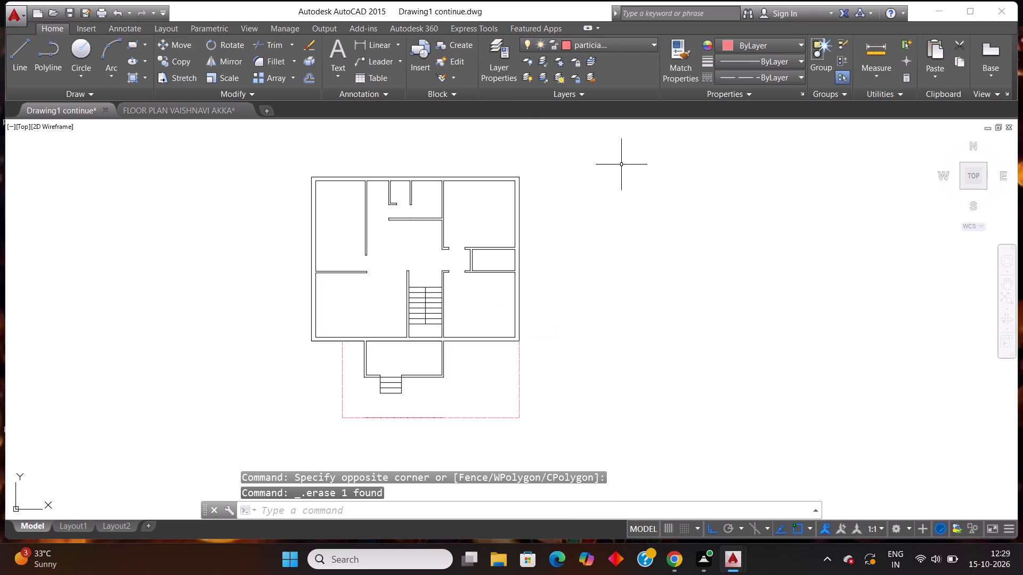
# Make layer 0 the current layer.
pyautogui.click(589, 38)
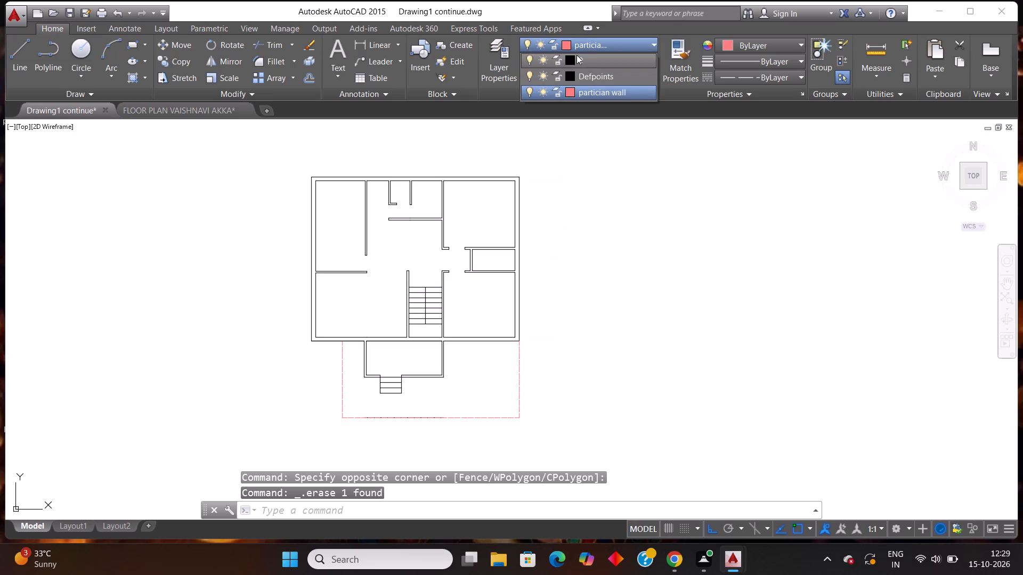
pyautogui.click(577, 54)
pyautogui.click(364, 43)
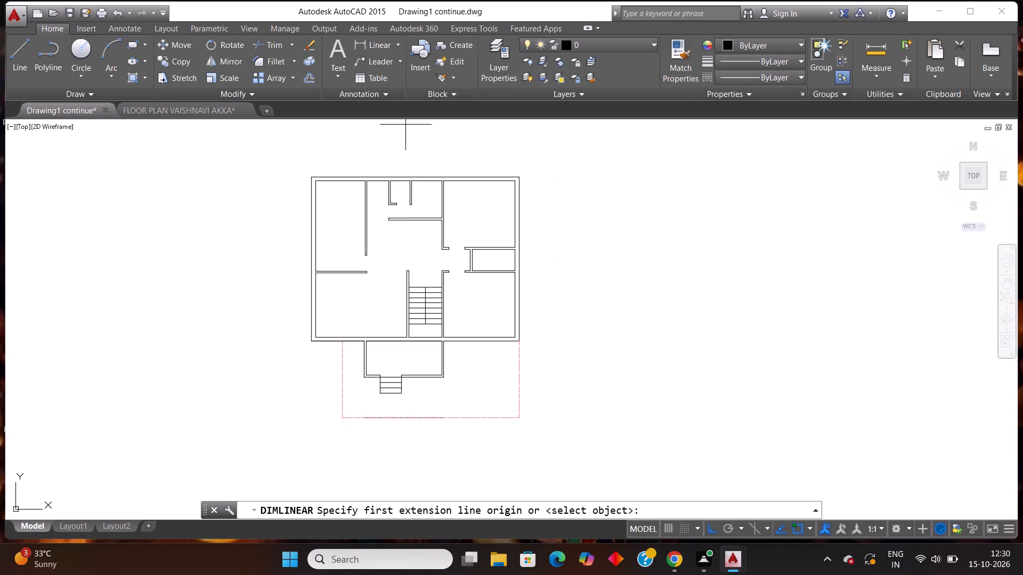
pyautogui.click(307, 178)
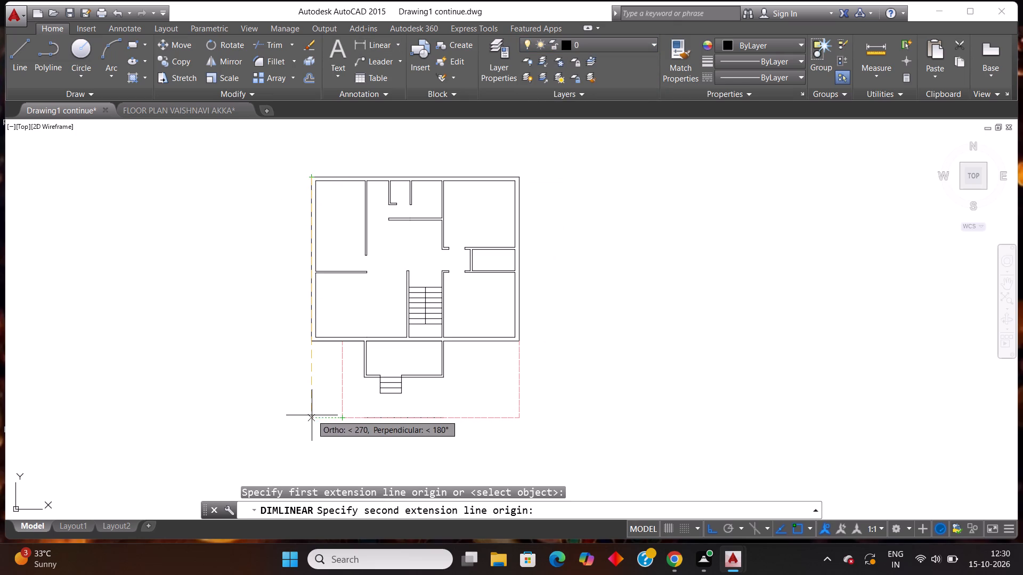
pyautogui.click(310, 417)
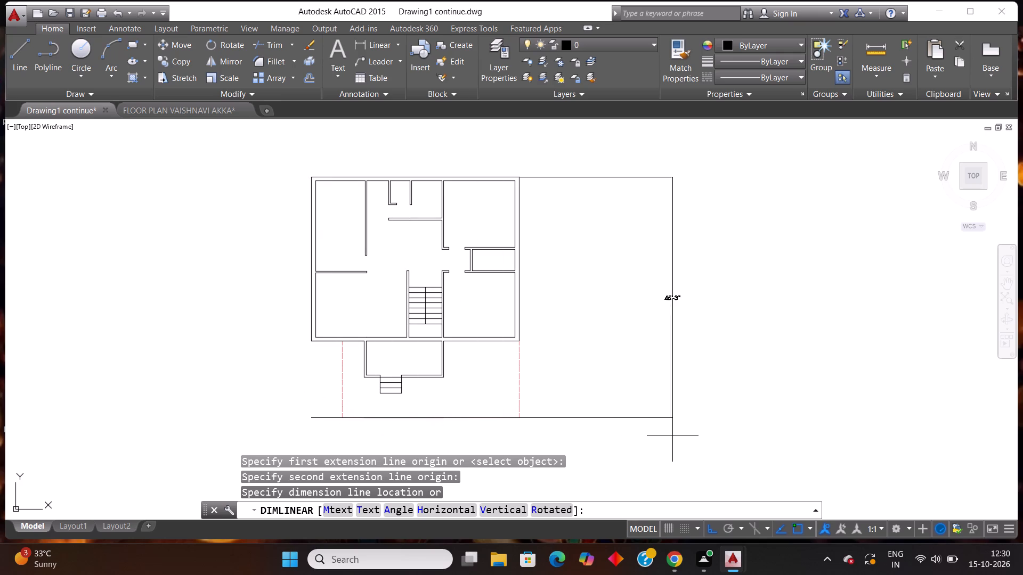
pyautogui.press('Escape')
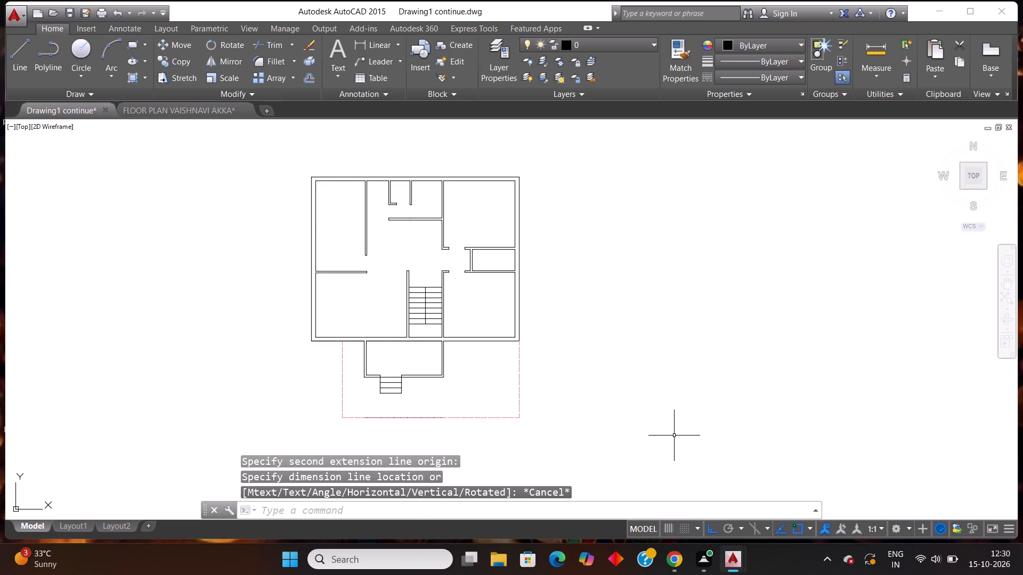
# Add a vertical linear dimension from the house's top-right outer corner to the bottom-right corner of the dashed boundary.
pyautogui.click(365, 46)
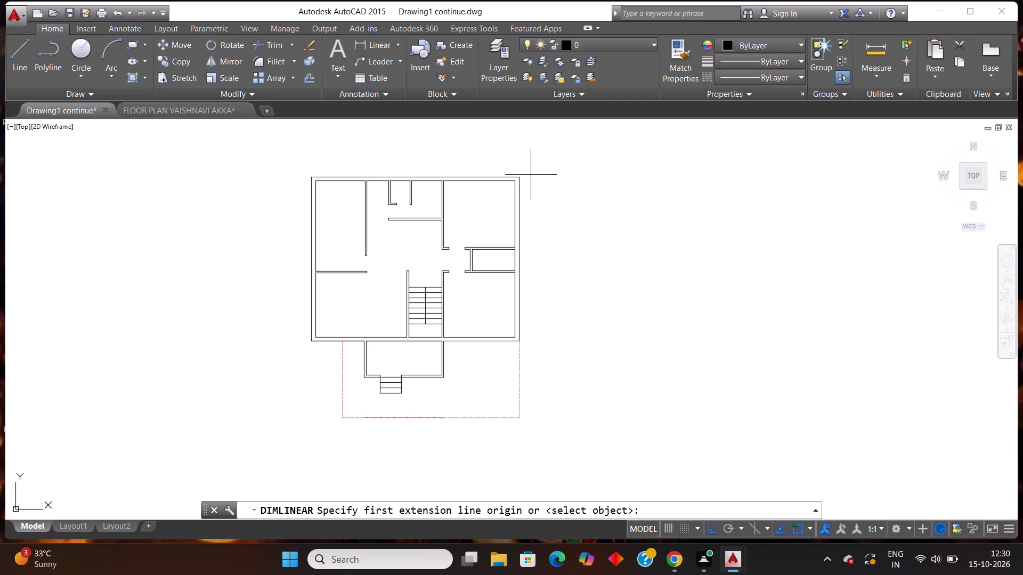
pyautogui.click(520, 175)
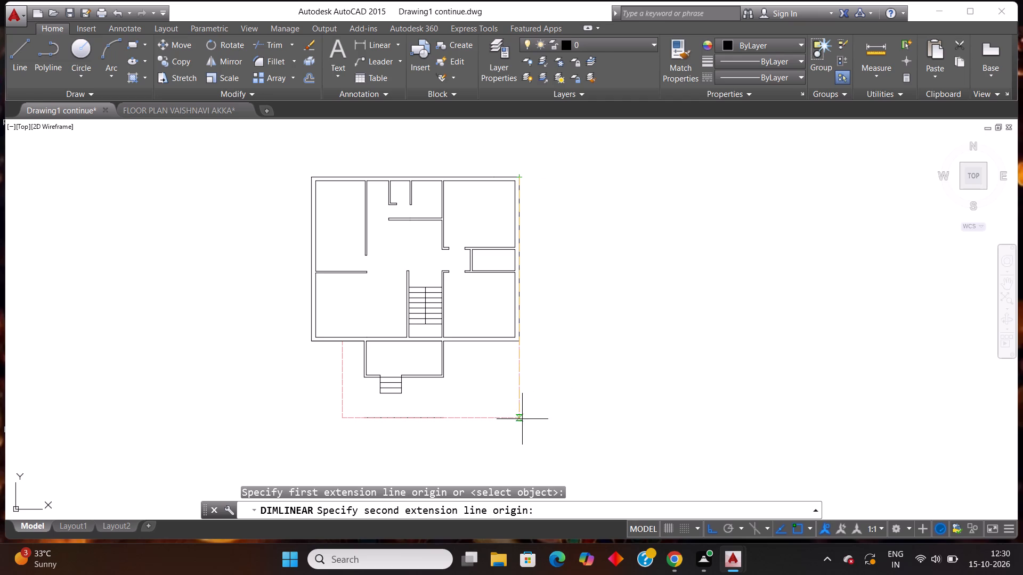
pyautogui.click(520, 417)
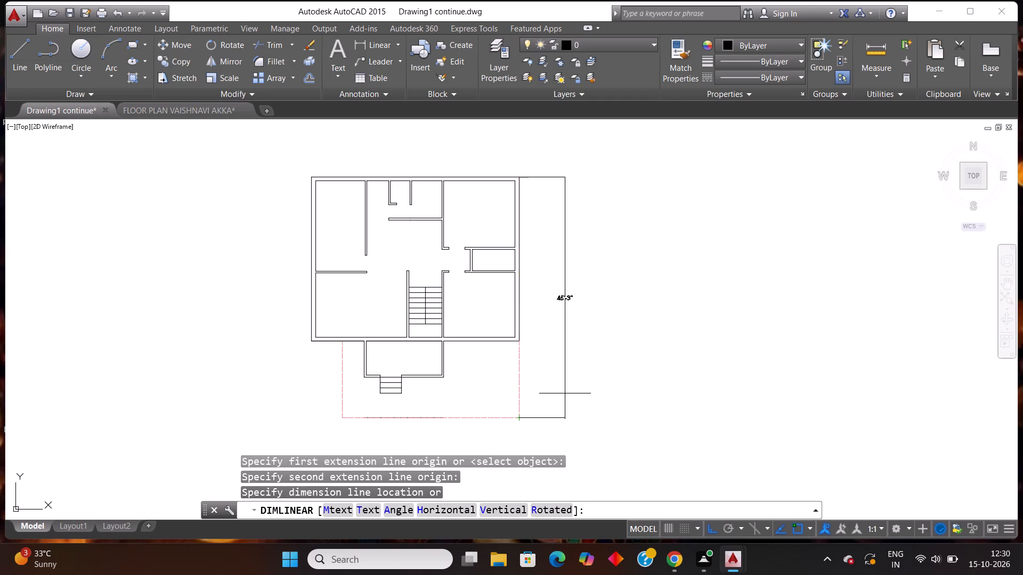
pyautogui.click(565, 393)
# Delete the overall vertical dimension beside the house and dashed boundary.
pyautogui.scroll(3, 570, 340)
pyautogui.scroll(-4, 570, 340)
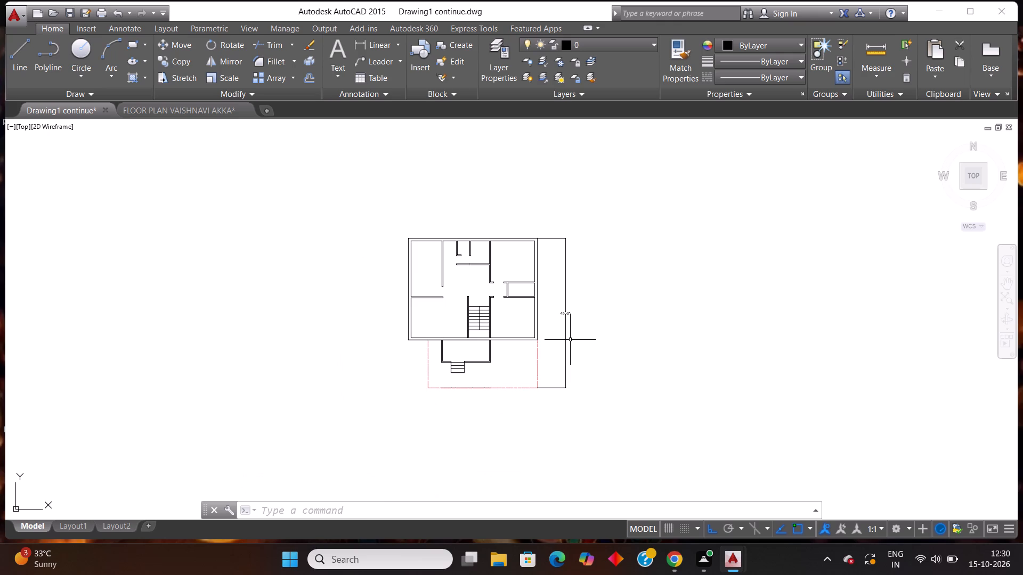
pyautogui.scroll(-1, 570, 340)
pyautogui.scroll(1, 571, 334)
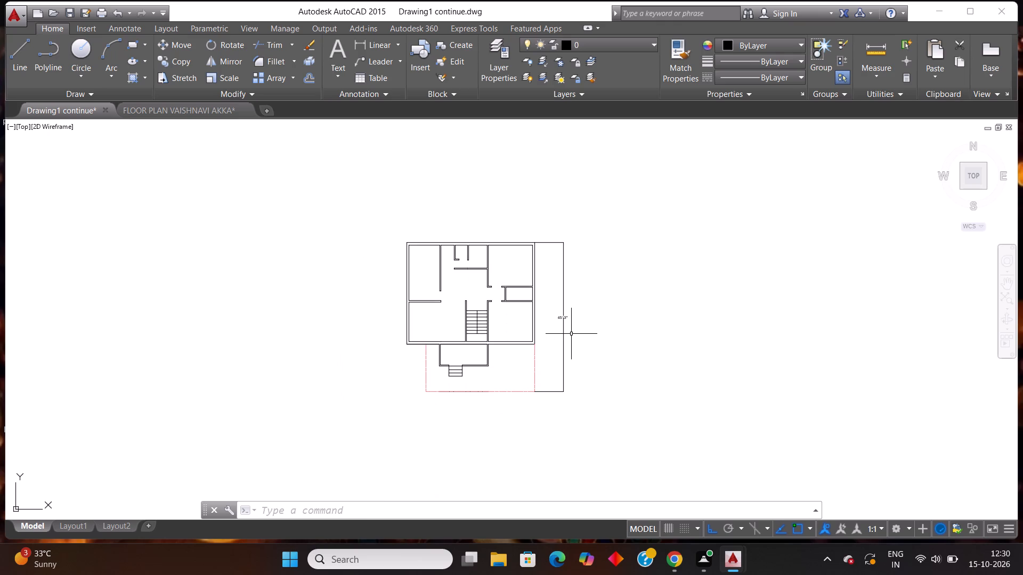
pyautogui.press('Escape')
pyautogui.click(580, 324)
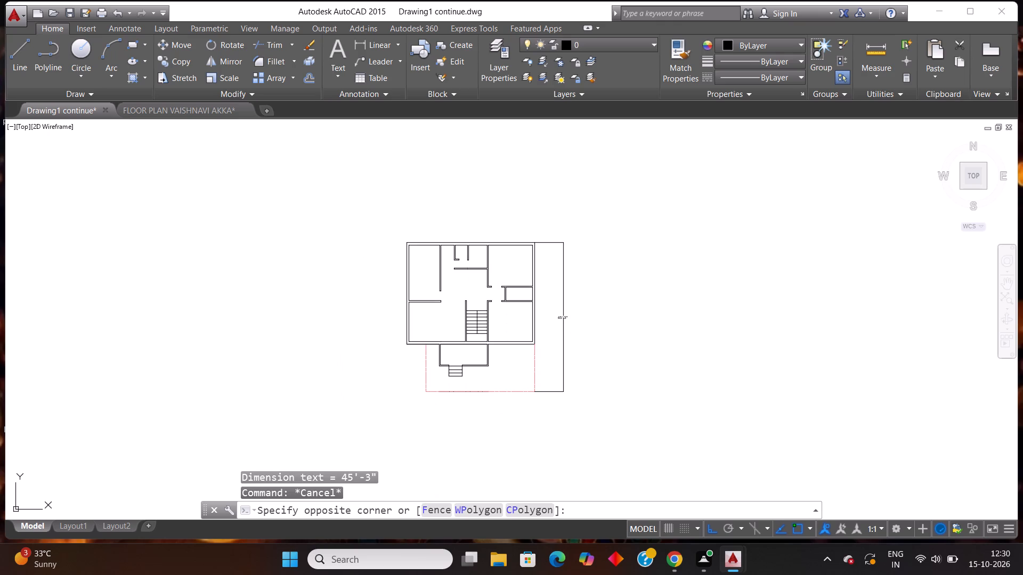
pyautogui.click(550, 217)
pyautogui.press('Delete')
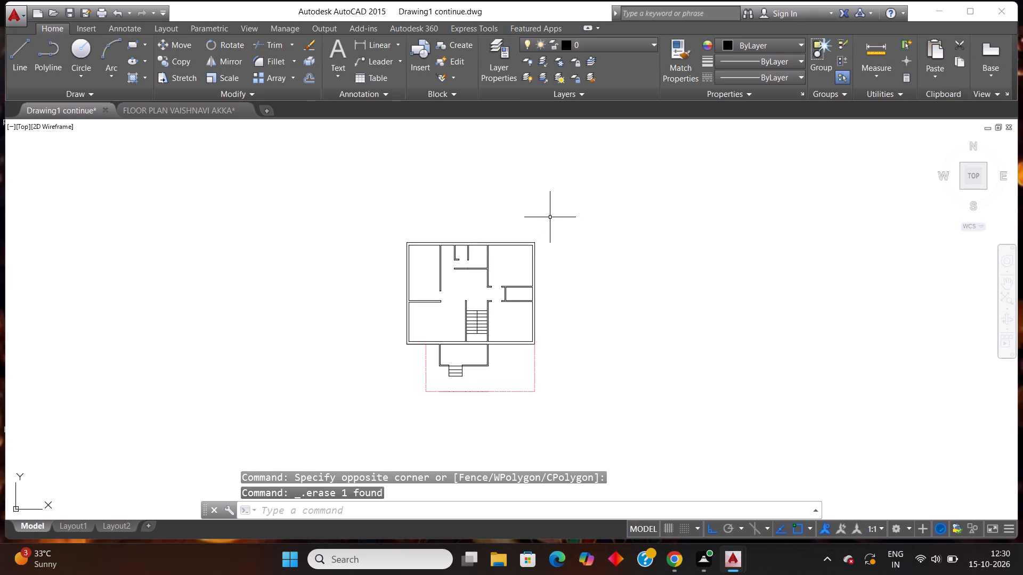
# Draw a 9" wide by 12" high rectangle from lines in the empty space to the right of the house's upper right room.
pyautogui.scroll(1, 550, 217)
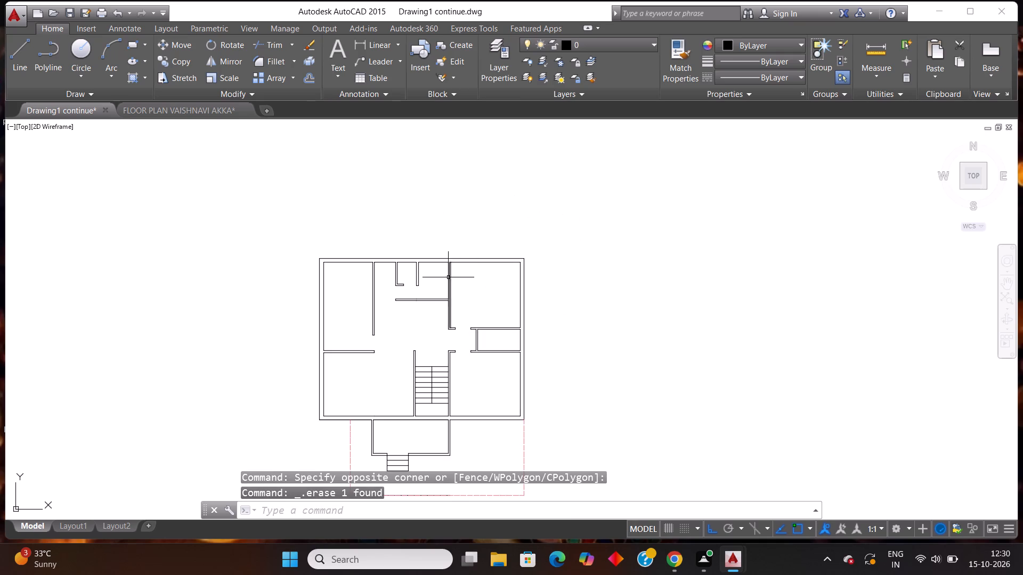
pyautogui.scroll(-1, 439, 284)
pyautogui.scroll(1, 411, 302)
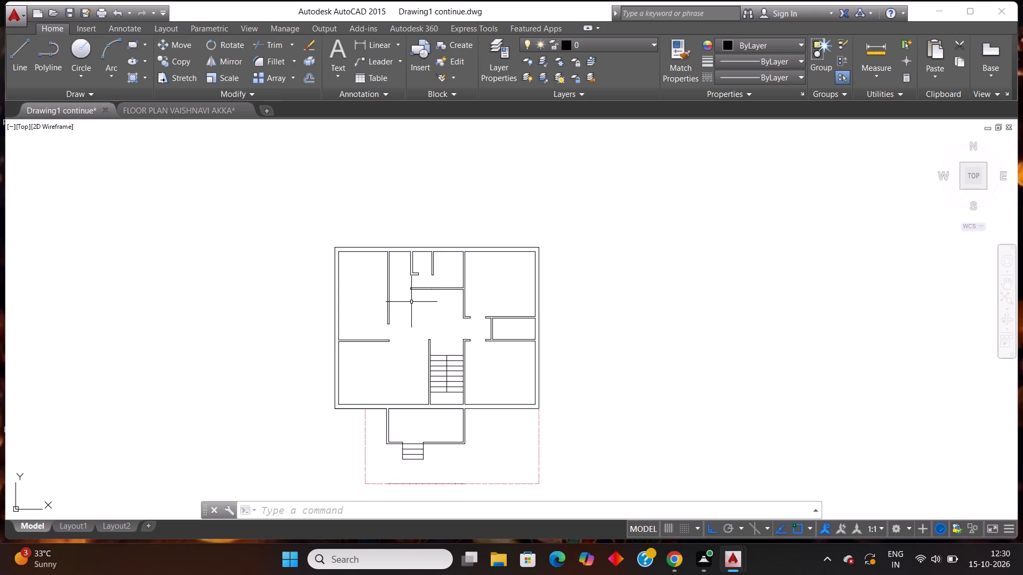
pyautogui.scroll(2, 317, 256)
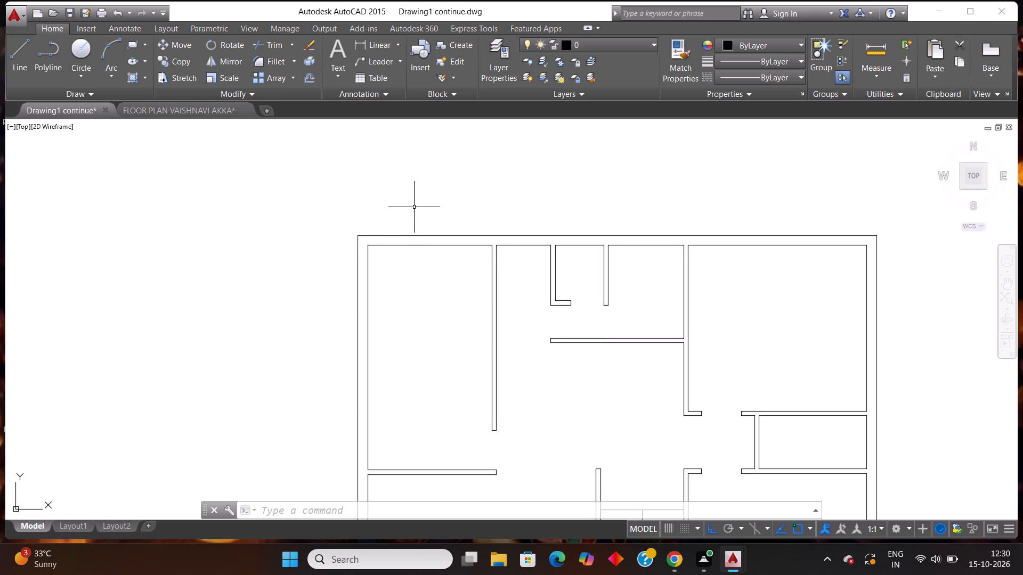
pyautogui.scroll(-1, 606, 198)
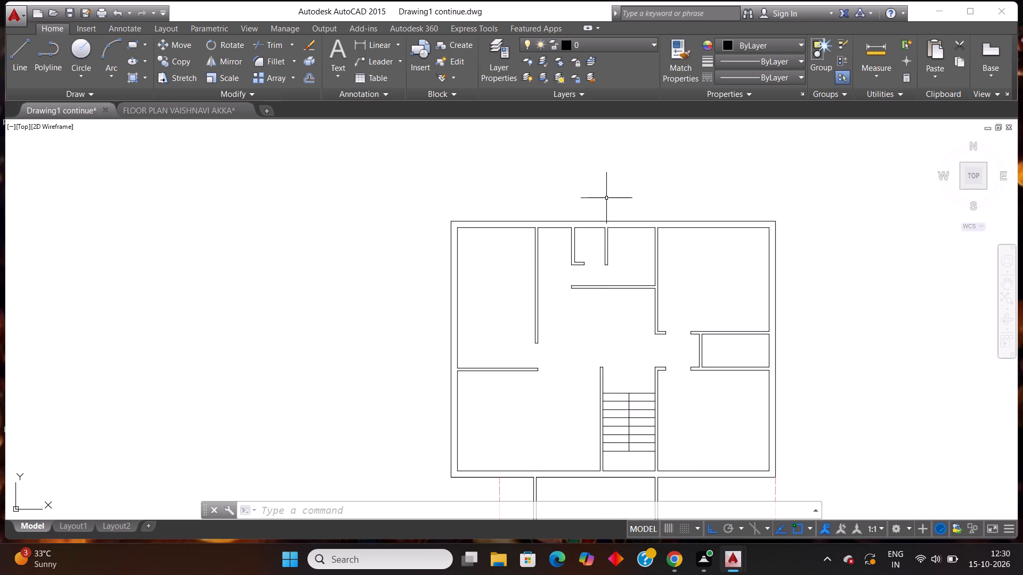
pyautogui.scroll(-1, 606, 219)
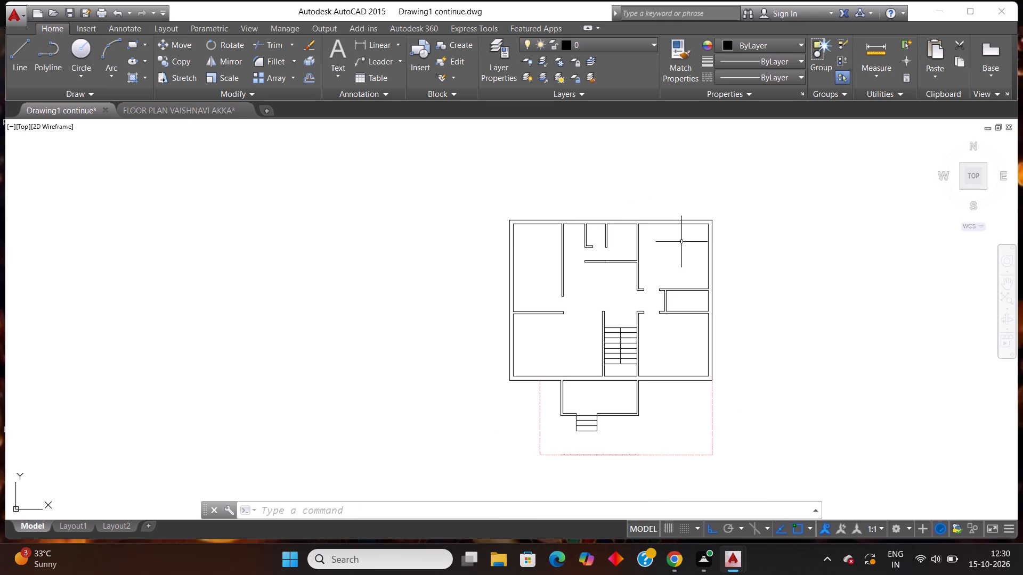
pyautogui.scroll(2, 749, 250)
pyautogui.press('l')
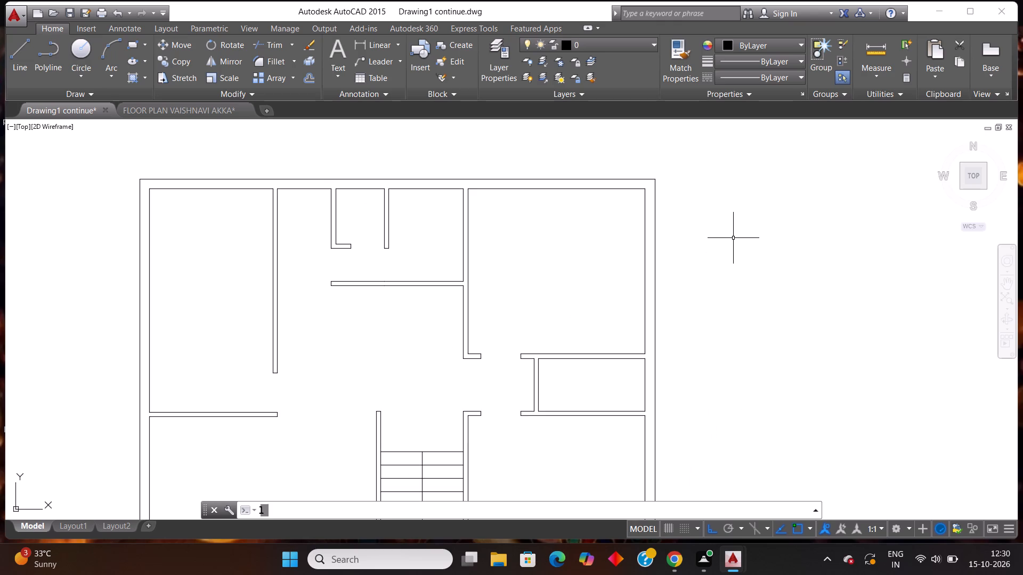
pyautogui.press('Return')
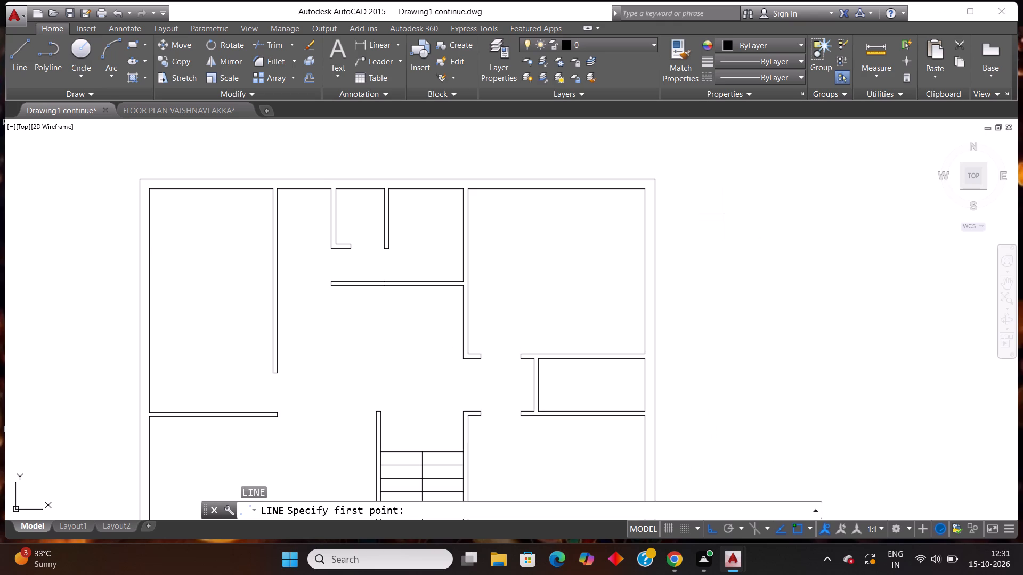
pyautogui.click(724, 213)
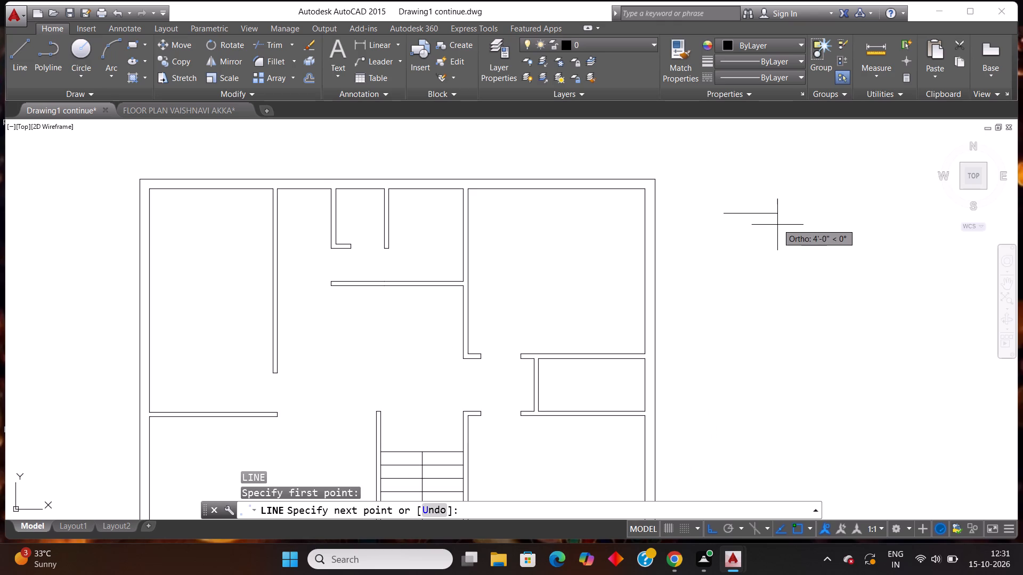
pyautogui.write('9"')
pyautogui.press('Return')
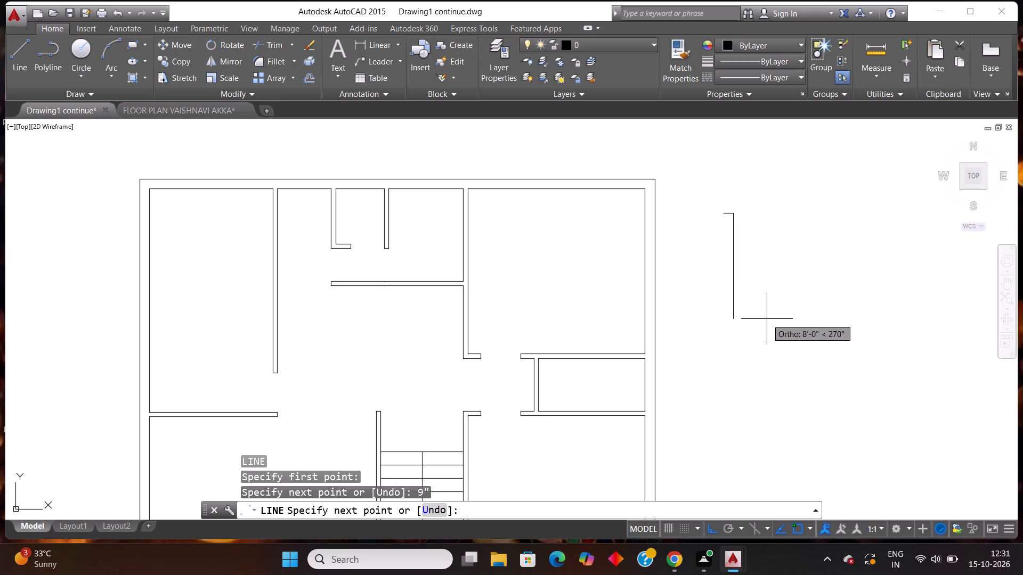
pyautogui.write('12')
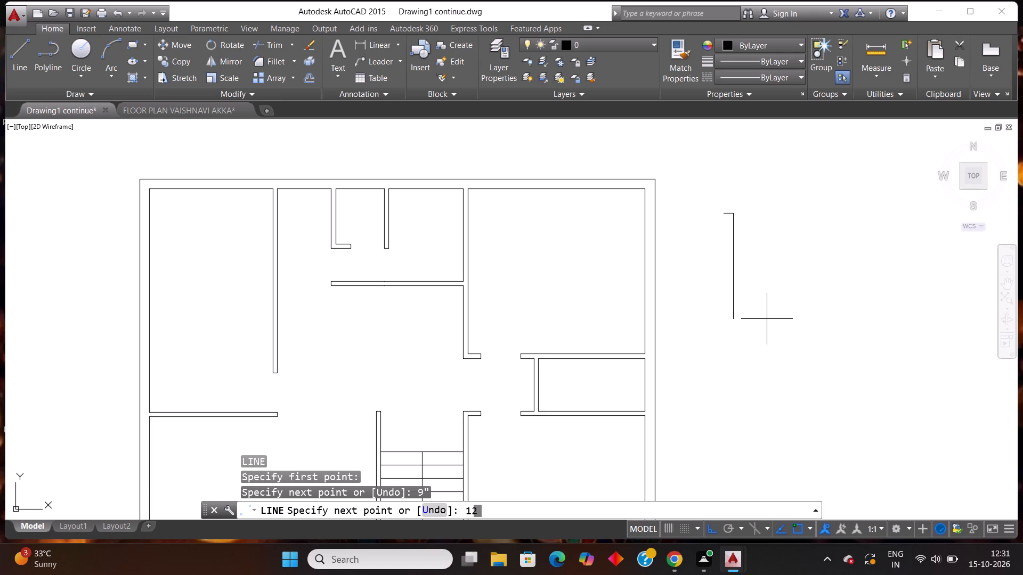
pyautogui.hotkey('shift', '"')
pyautogui.press('Return')
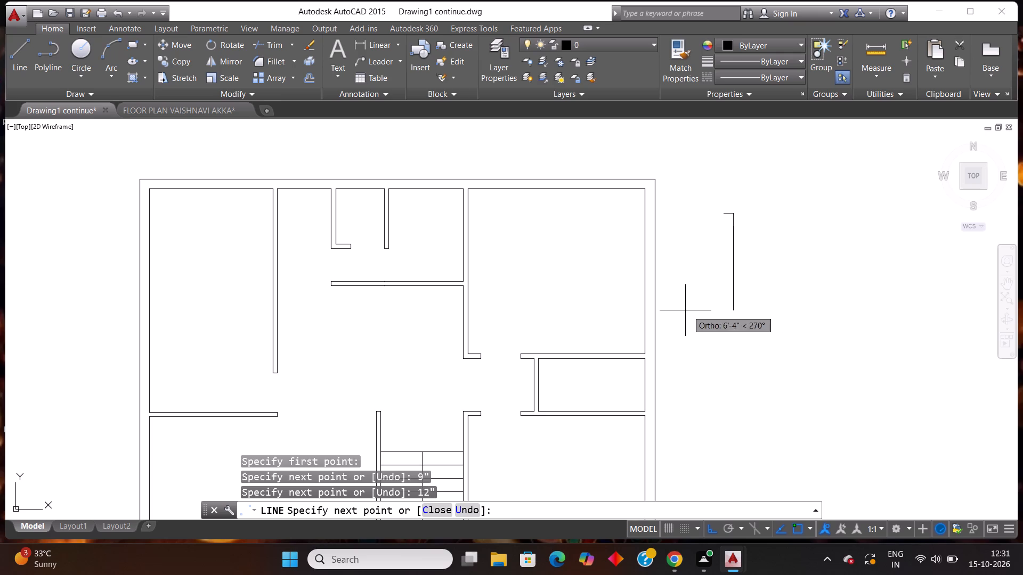
pyautogui.write('9"')
pyautogui.press('Return')
pyautogui.write('12"')
pyautogui.press('Return')
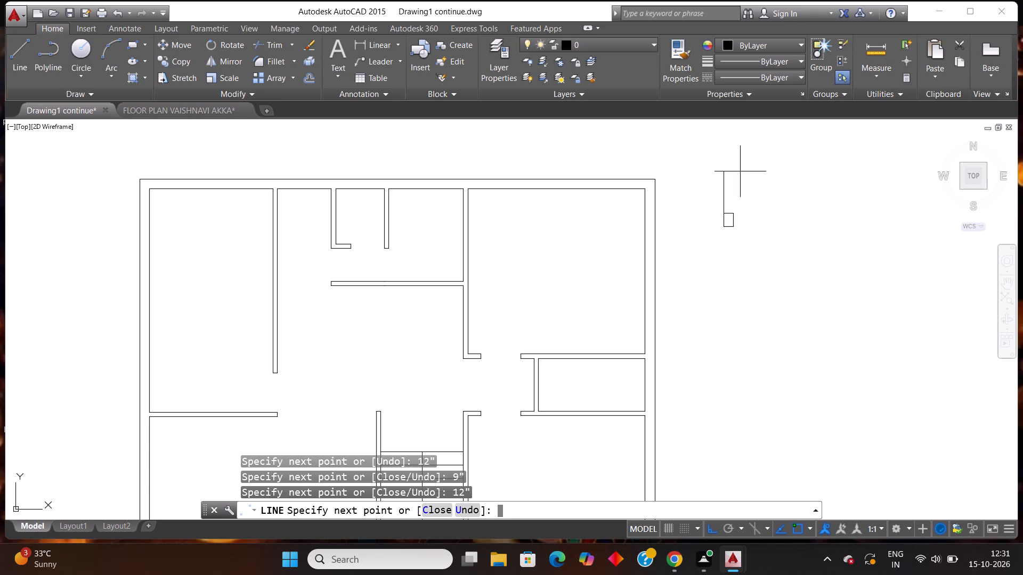
# Copy the 9" by 12" rectangle and paste it into the house's top-left outer wall corner.
pyautogui.press('Return')
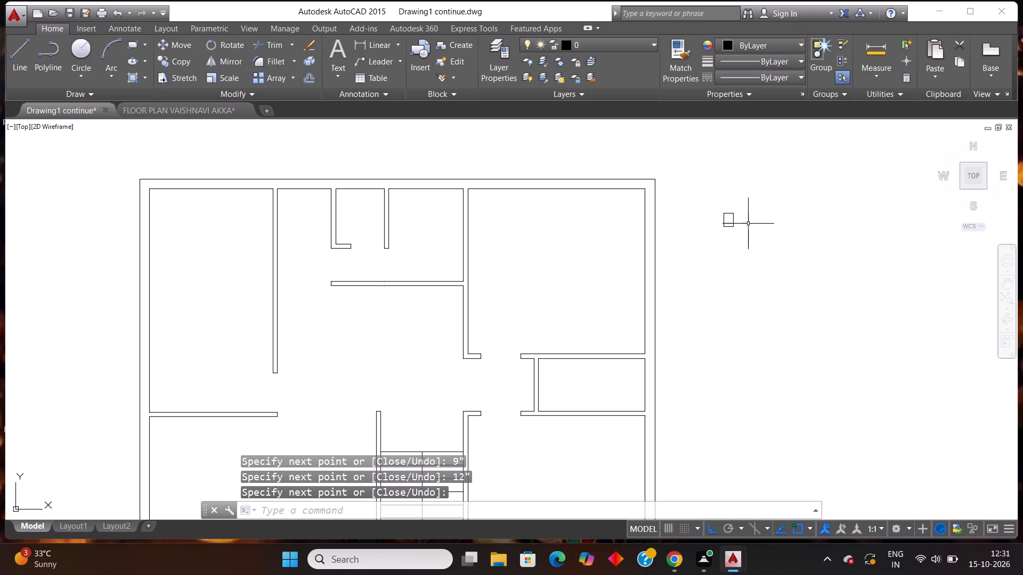
pyautogui.scroll(1, 757, 228)
pyautogui.scroll(-1, 750, 213)
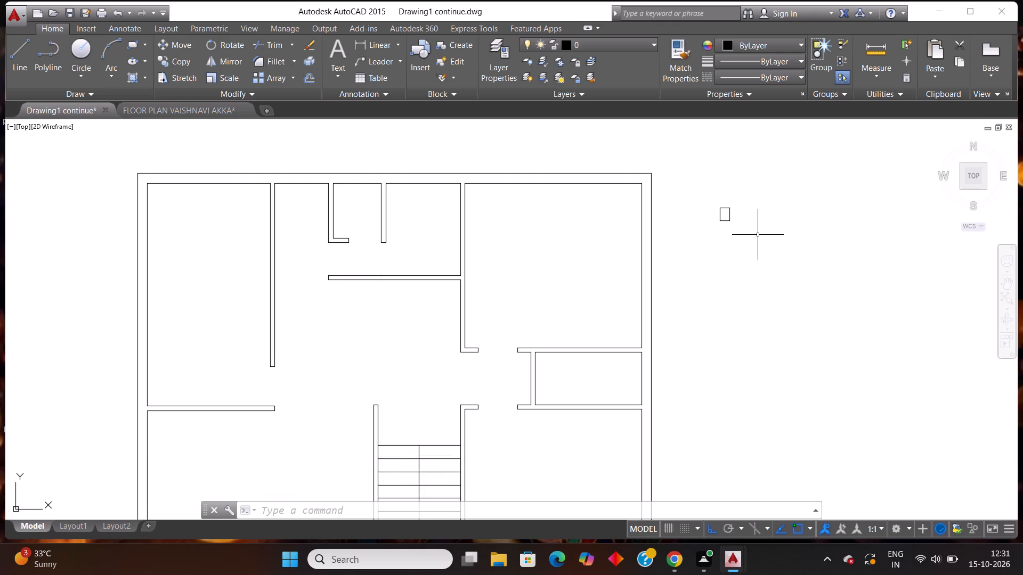
pyautogui.scroll(-2, 758, 235)
pyautogui.scroll(1, 756, 235)
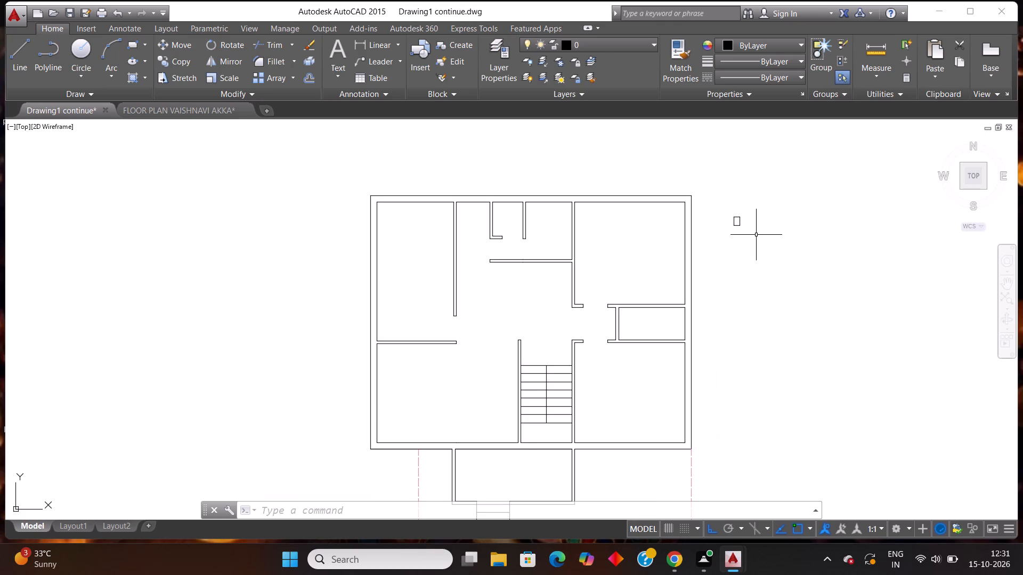
pyautogui.click(755, 235)
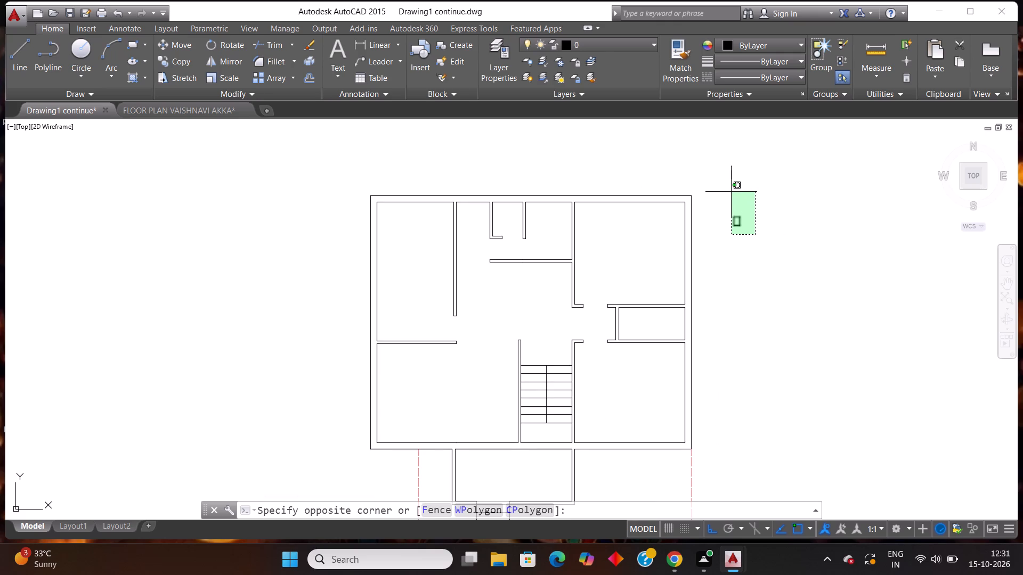
pyautogui.click(731, 192)
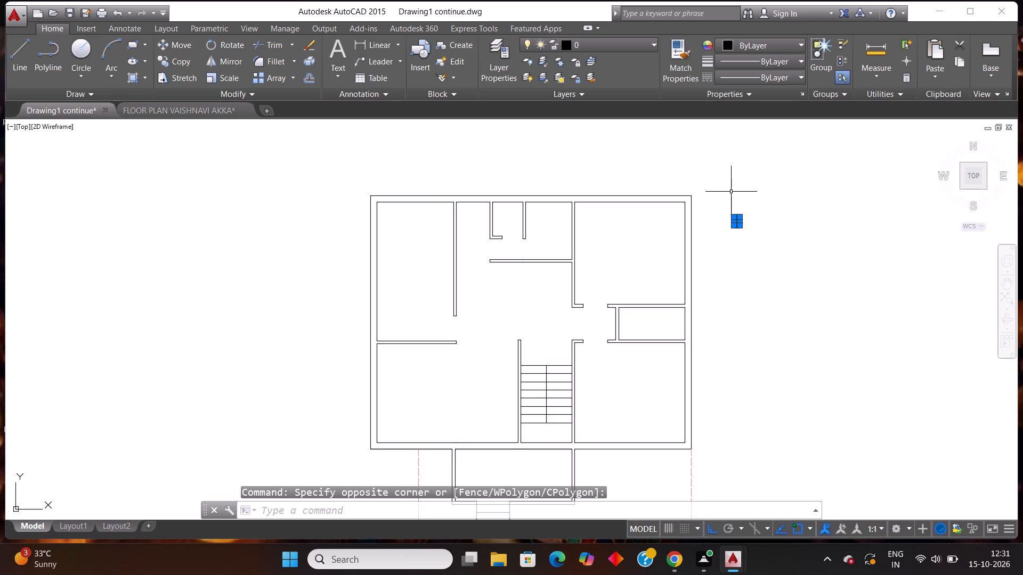
pyautogui.hotkey('ctrl', 'c')
pyautogui.hotkey('ctrl', 'v')
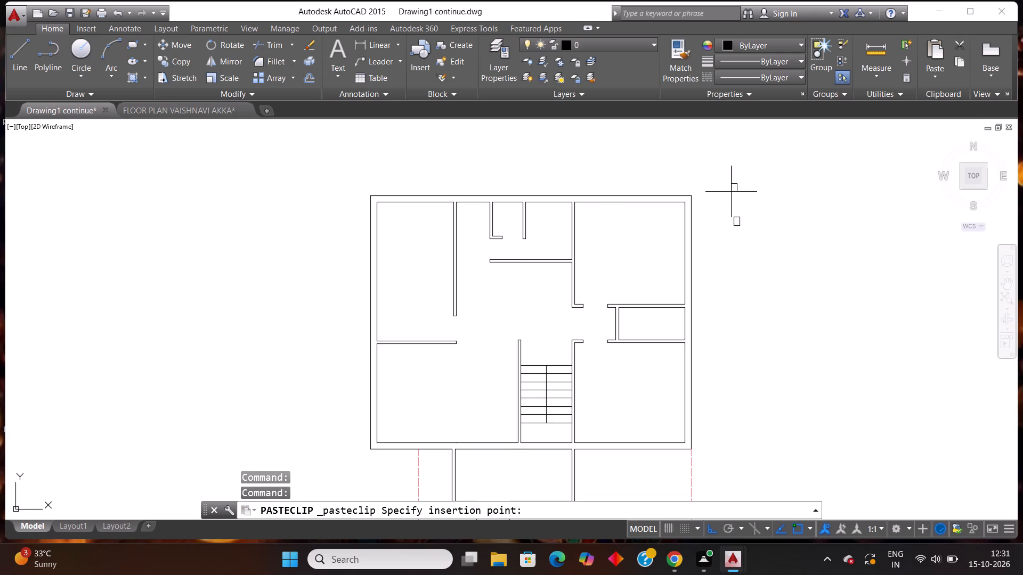
pyautogui.scroll(3, 376, 195)
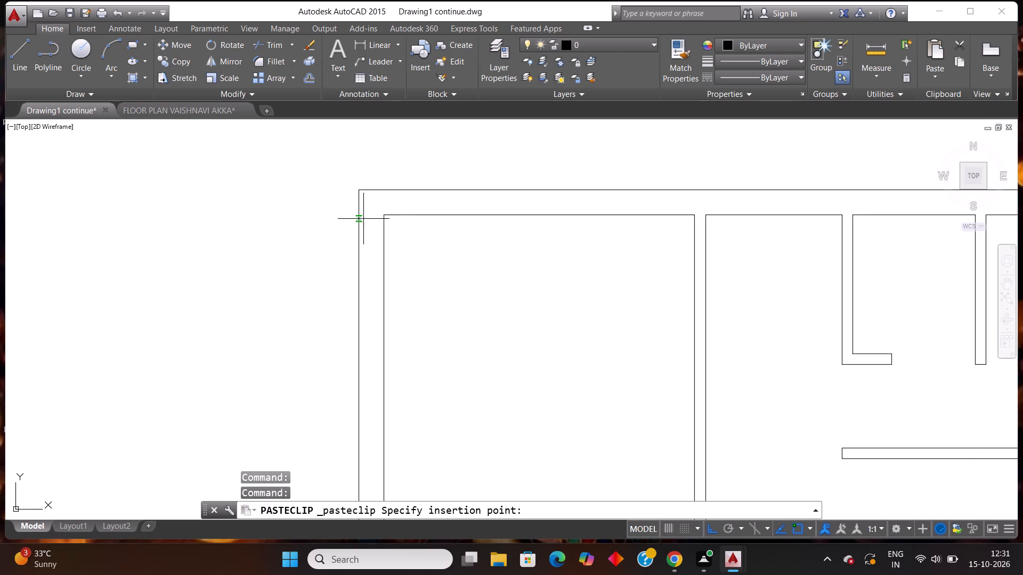
pyautogui.scroll(1, 363, 219)
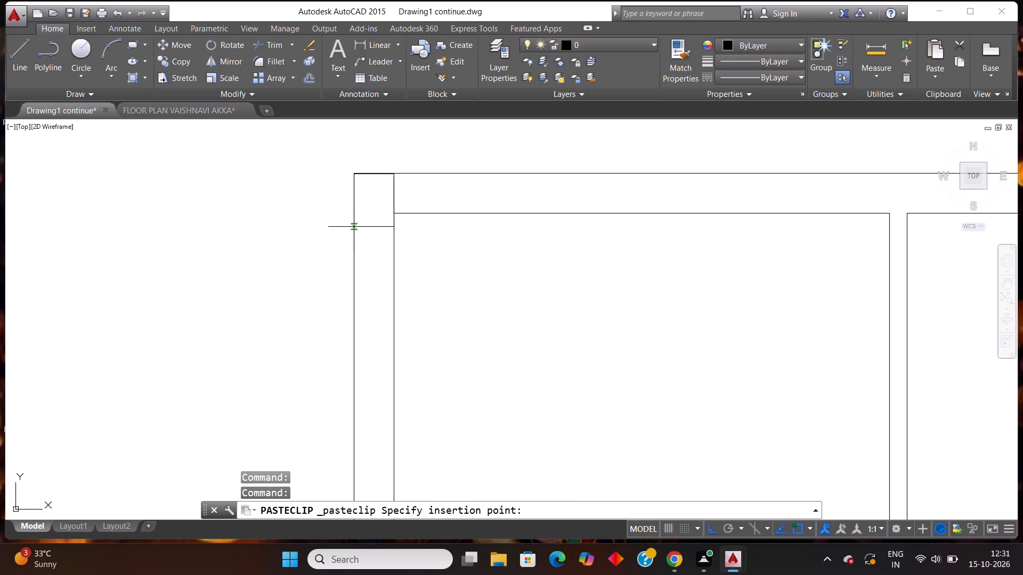
pyautogui.click(354, 227)
pyautogui.scroll(-3, 438, 247)
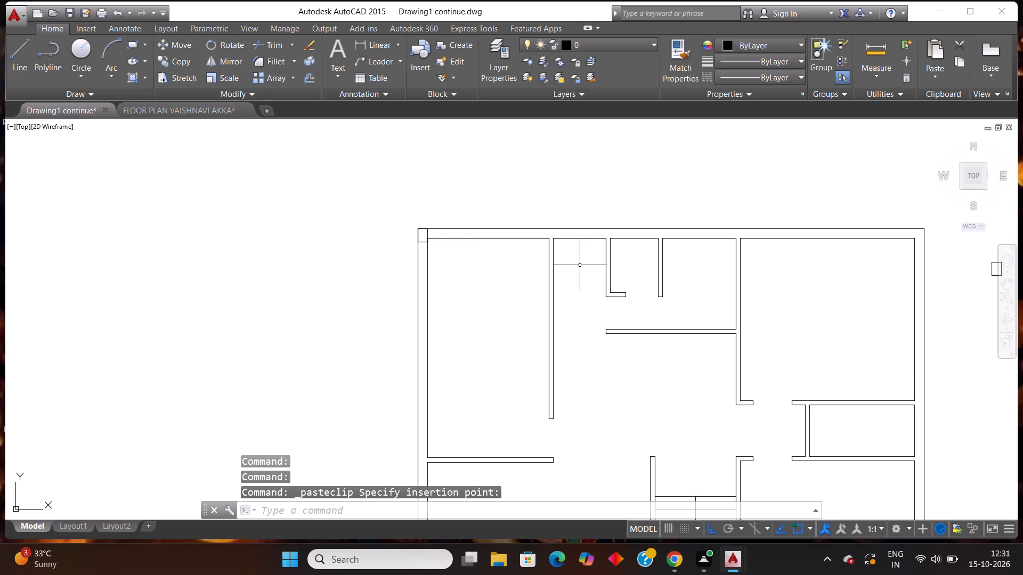
# Paste another copy of the rectangle where the top outer wall meets the upper left room's right-hand wall.
pyautogui.scroll(1, 578, 264)
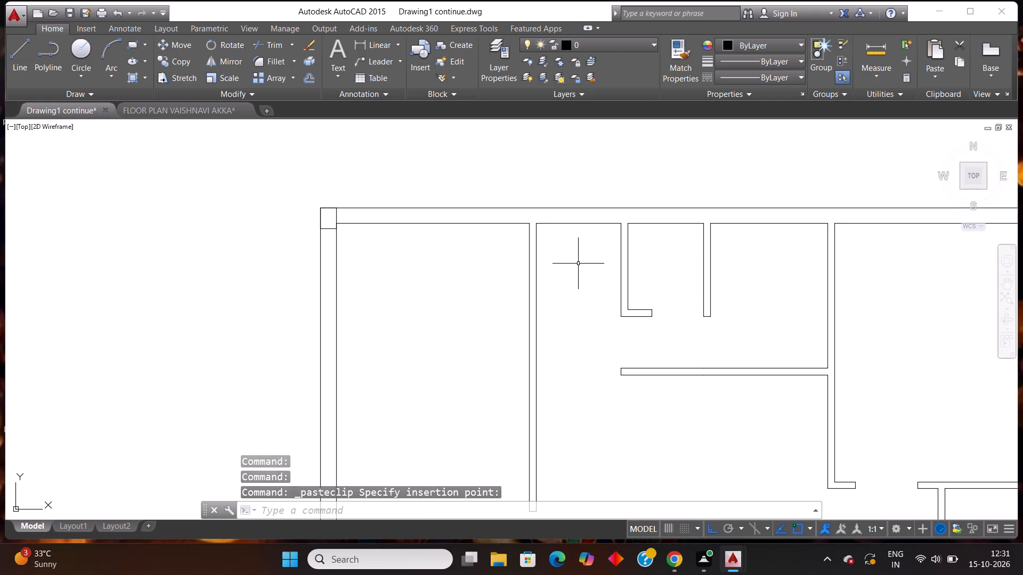
pyautogui.hotkey('ctrl', 'v')
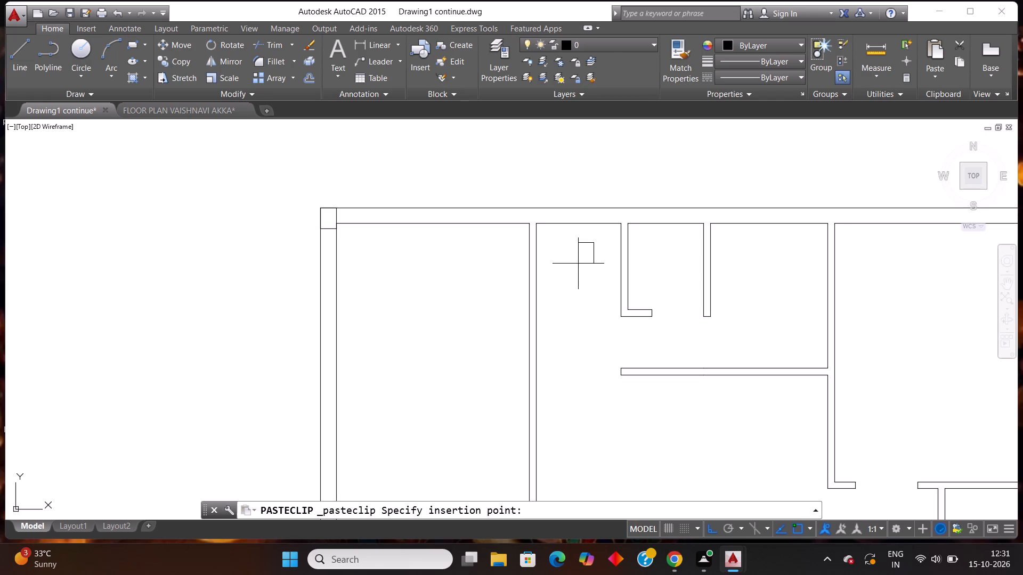
pyautogui.scroll(2, 576, 217)
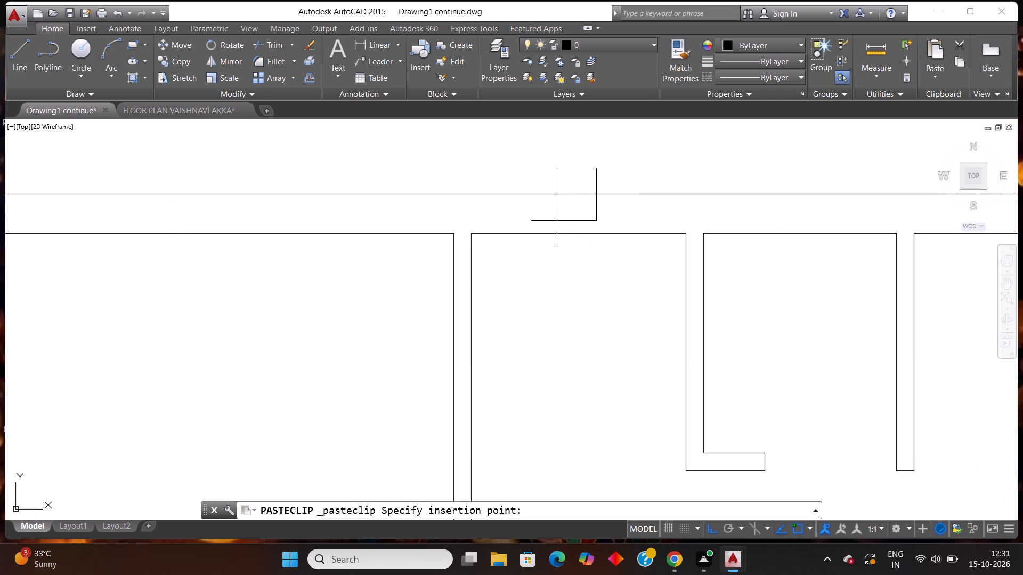
pyautogui.scroll(1, 540, 220)
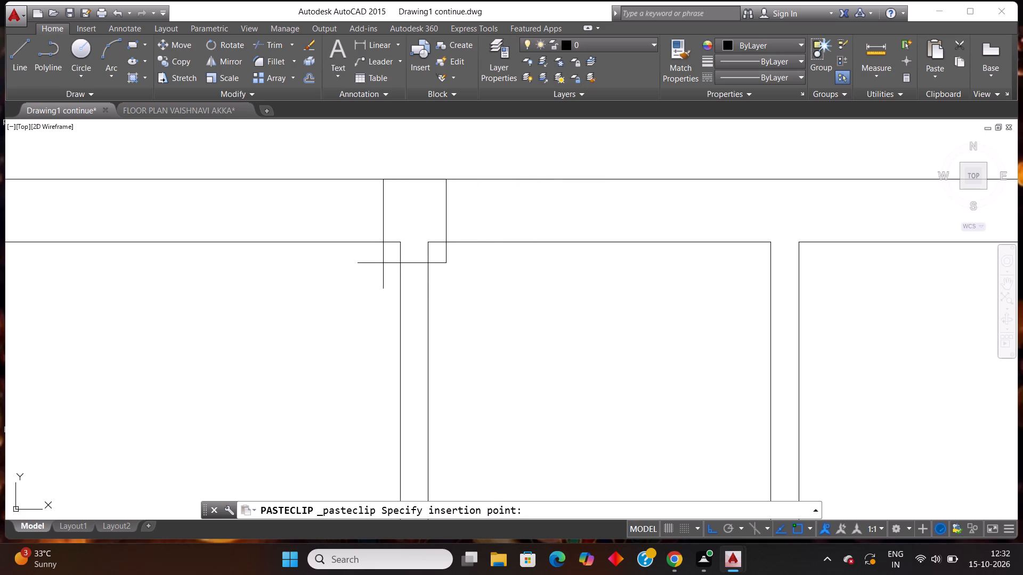
pyautogui.click(383, 262)
pyautogui.click(441, 281)
pyautogui.click(431, 258)
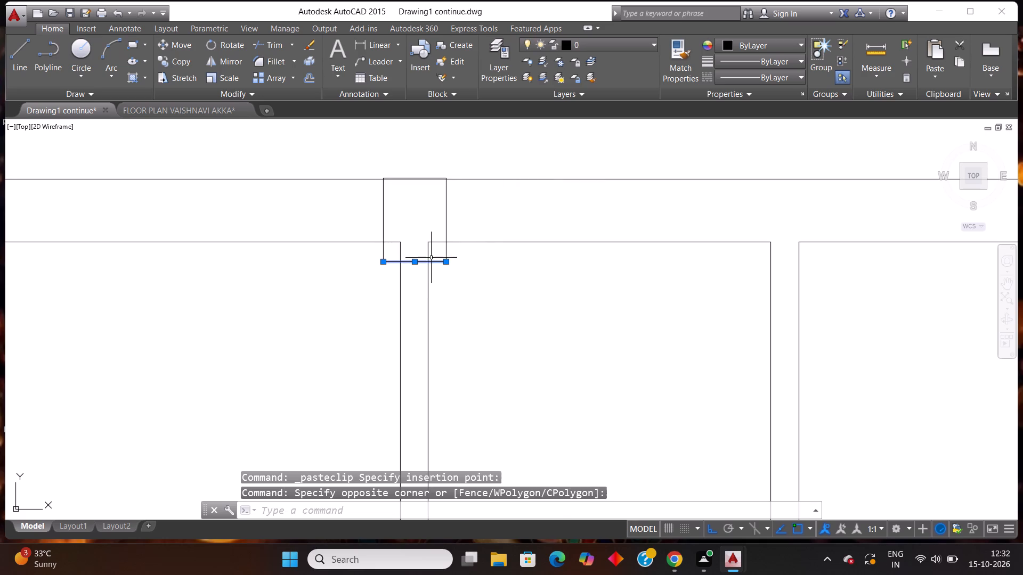
pyautogui.press('Escape')
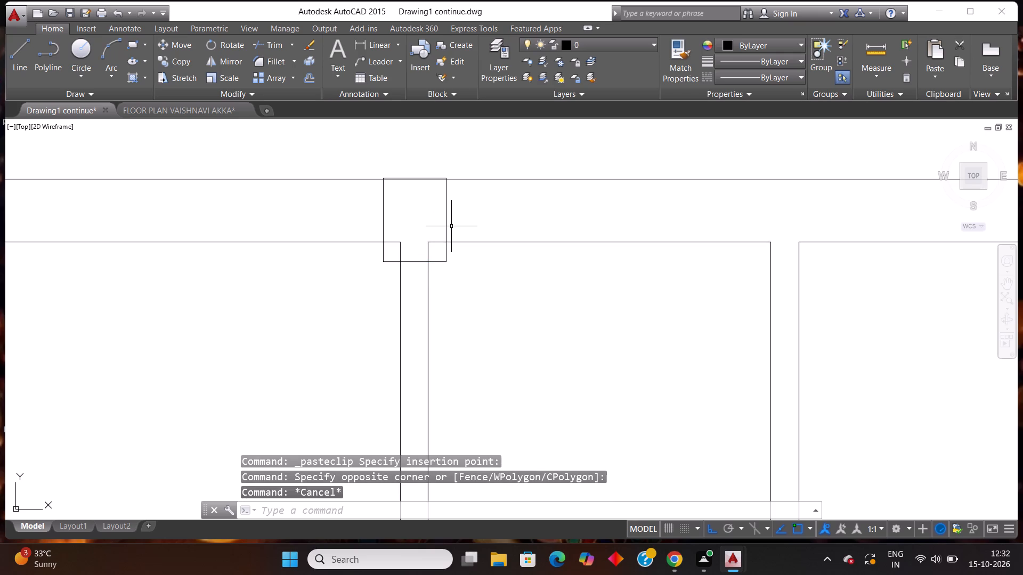
# Convert the four lines of the rectangle at that wall junction into a block named "column" and close the block editor.
pyautogui.click(460, 220)
pyautogui.click(350, 207)
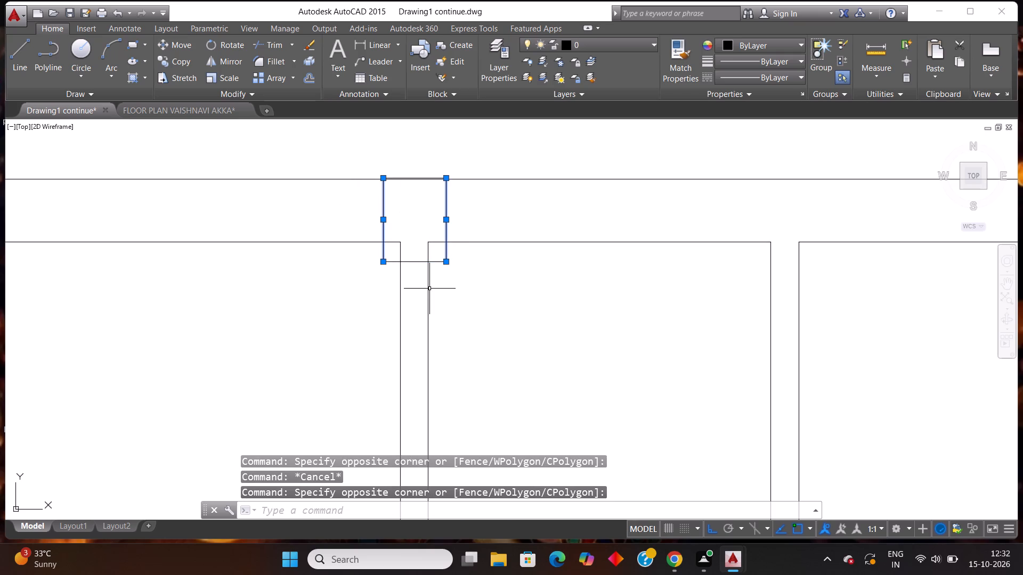
pyautogui.click(414, 284)
pyautogui.click(407, 210)
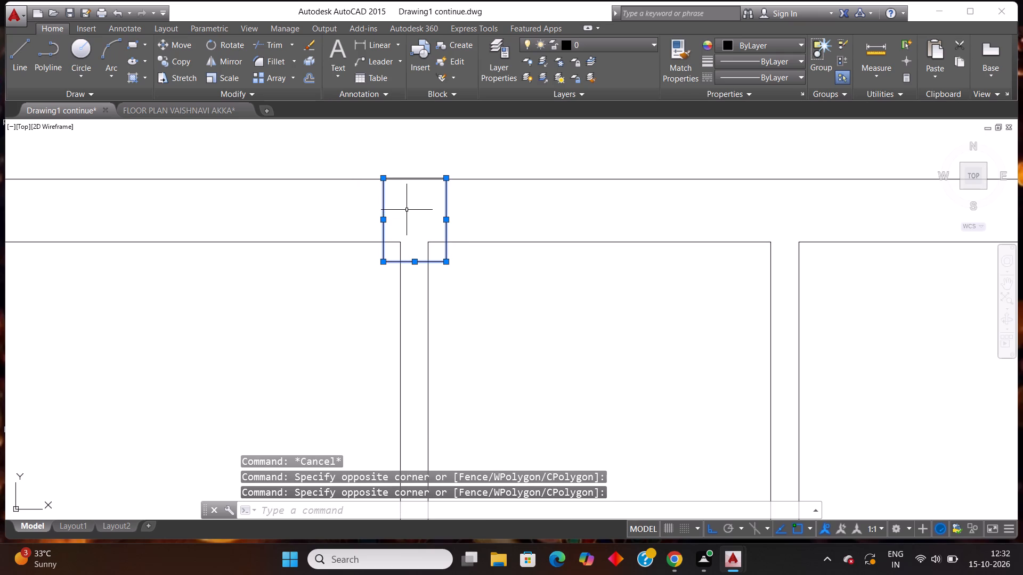
pyautogui.scroll(2, 415, 177)
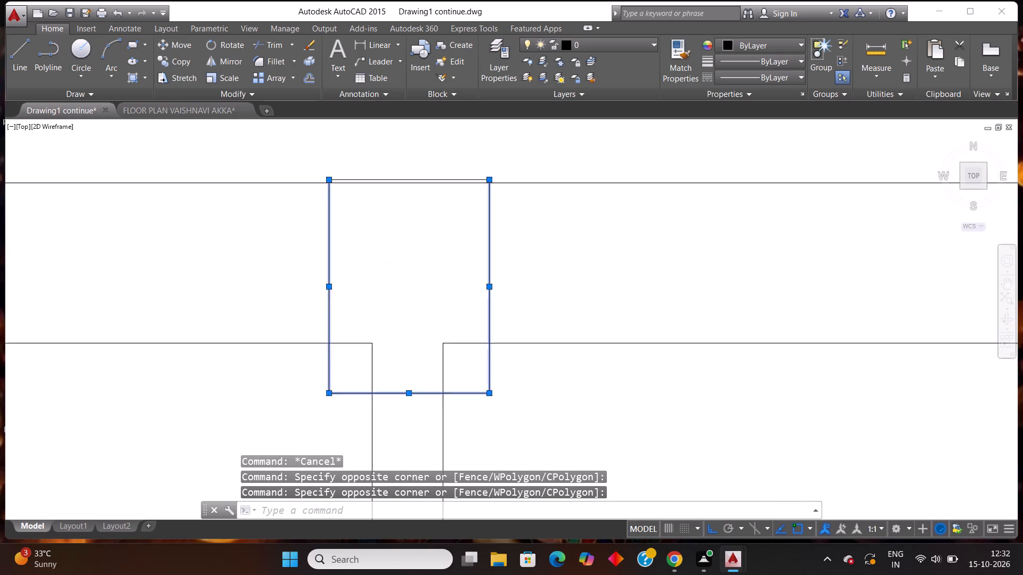
pyautogui.scroll(2, 415, 177)
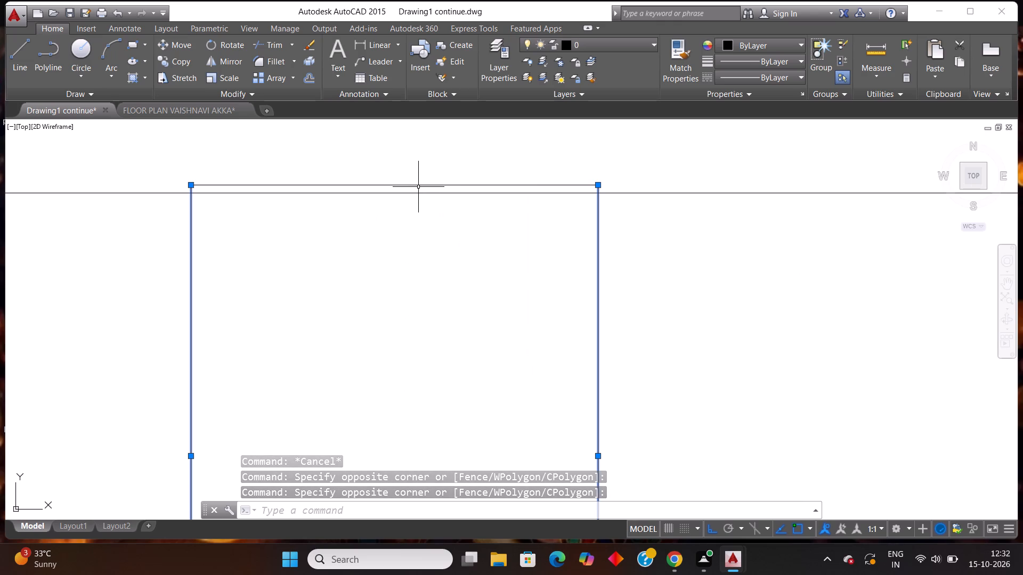
pyautogui.click(418, 185)
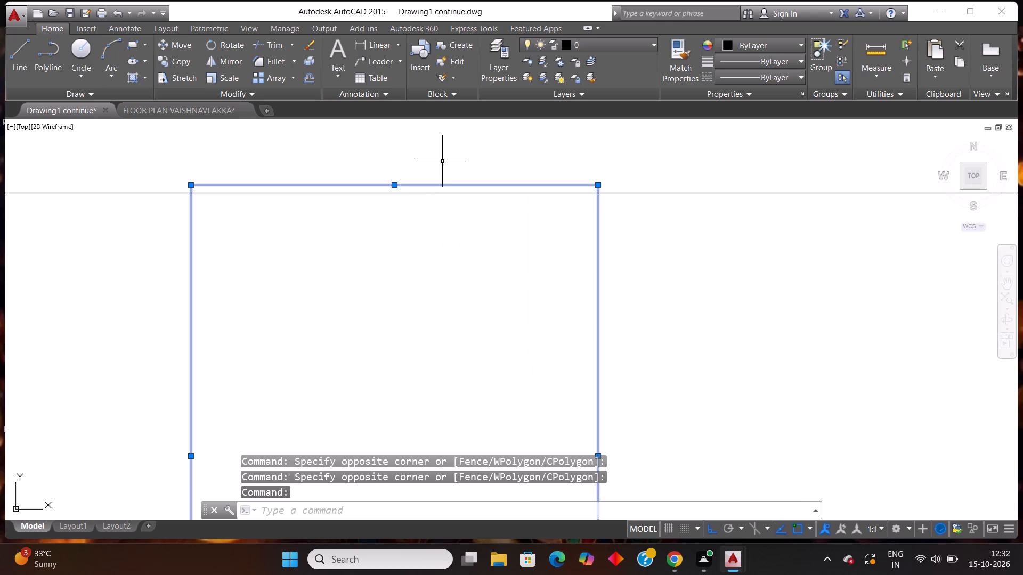
pyautogui.scroll(-3, 447, 176)
pyautogui.press('b')
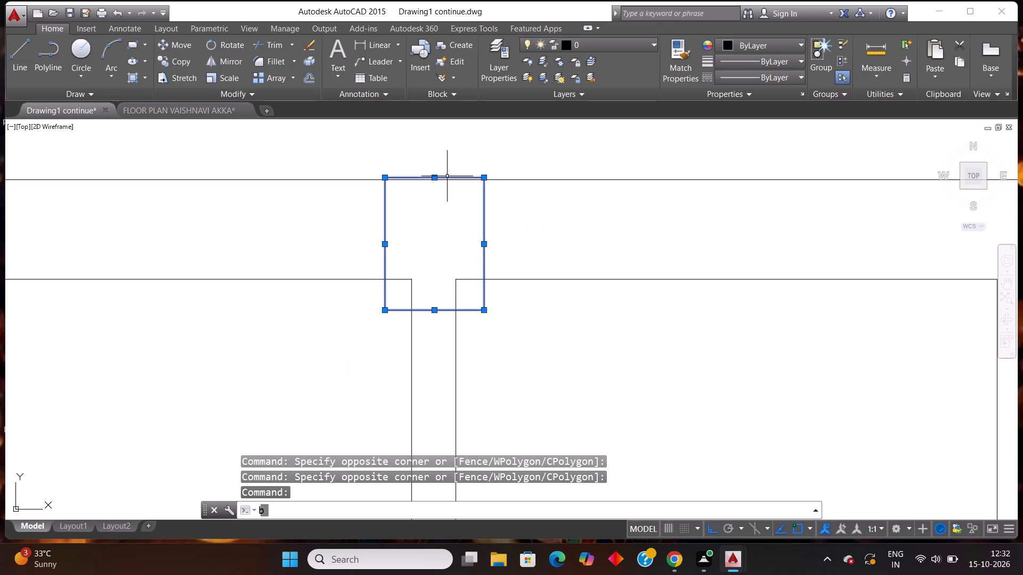
pyautogui.click(299, 376)
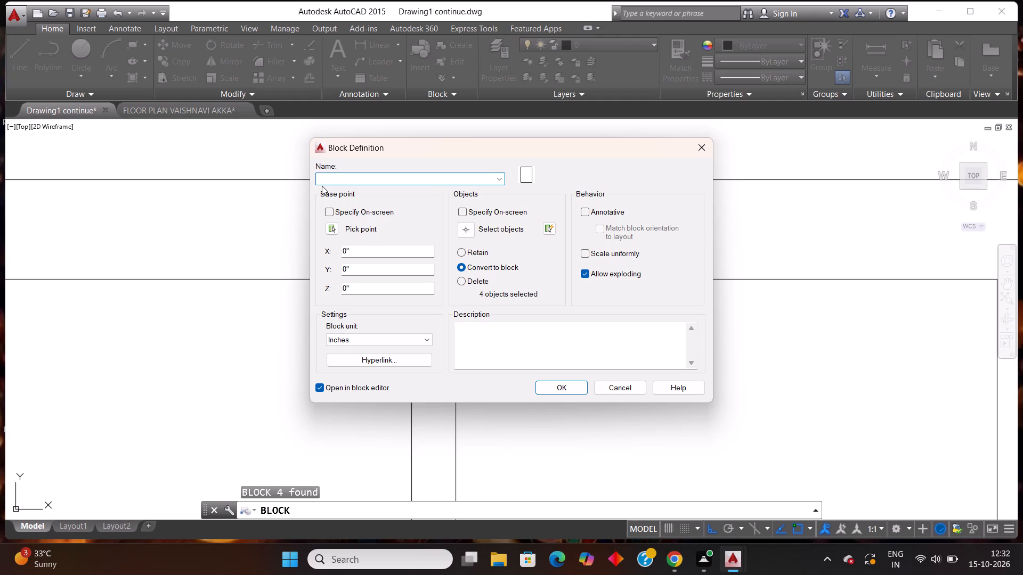
pyautogui.write('column')
pyautogui.click(570, 390)
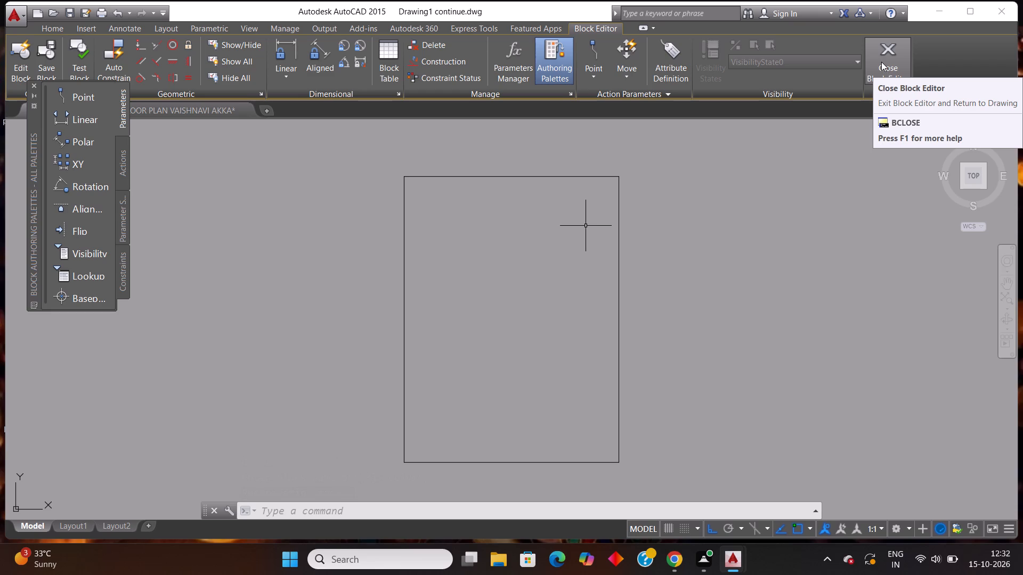
pyautogui.click(884, 69)
# Move the column block down so its top edge lies on the top wall's outer line.
pyautogui.click(532, 216)
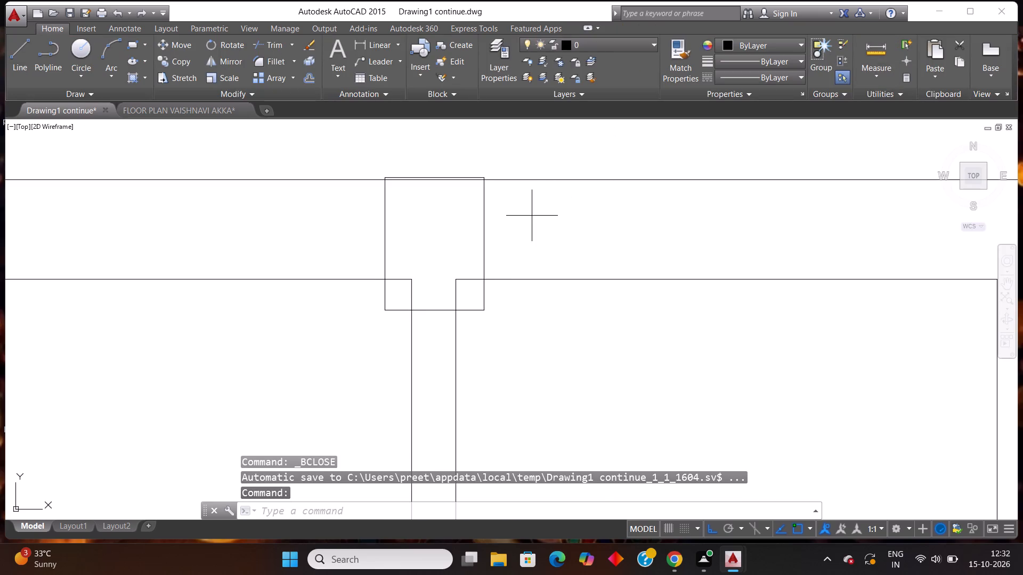
pyautogui.click(410, 188)
pyautogui.press('m')
pyautogui.press('Return')
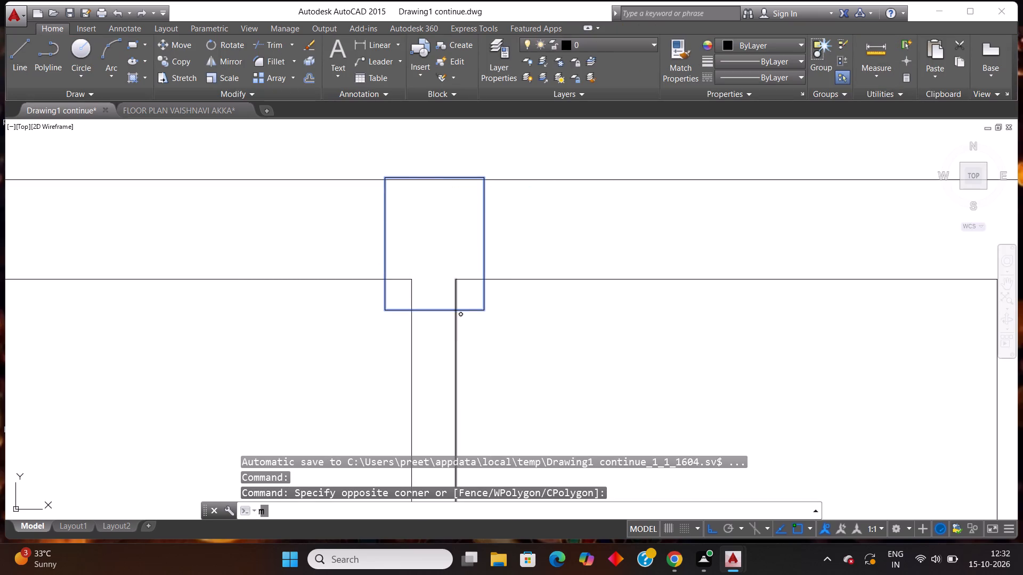
pyautogui.scroll(1, 397, 164)
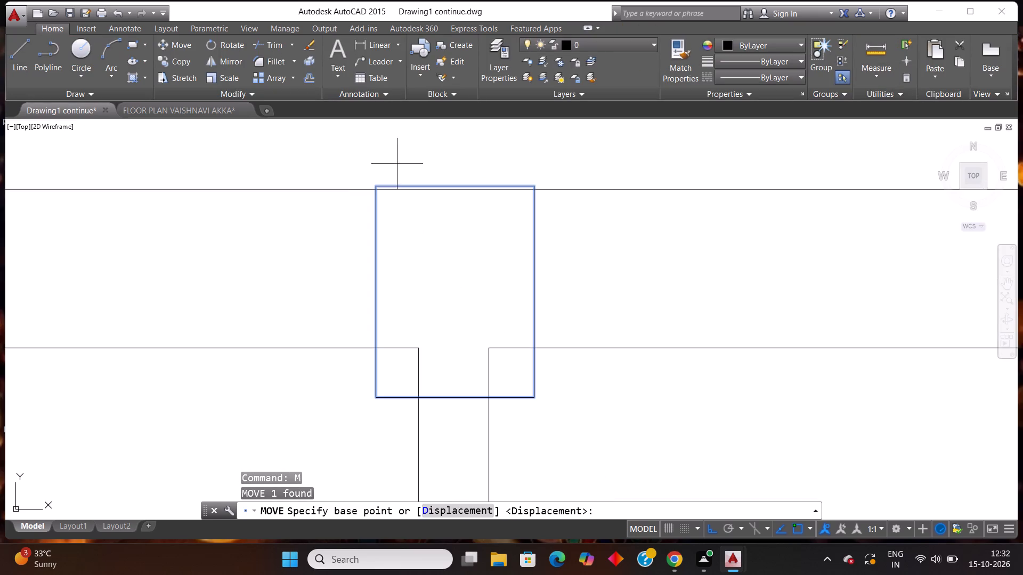
pyautogui.scroll(1, 396, 163)
pyautogui.click(359, 200)
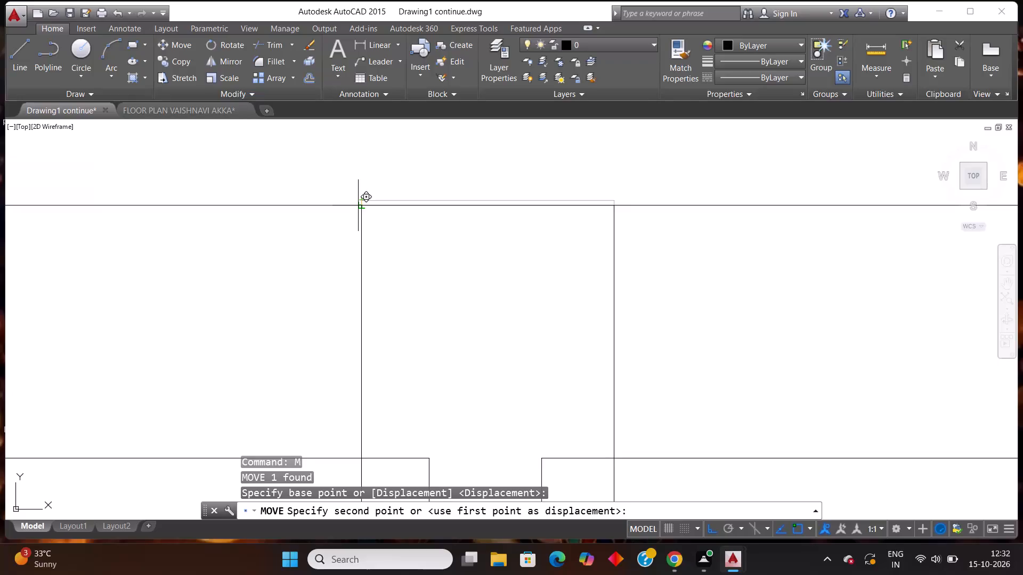
pyautogui.click(358, 206)
pyautogui.scroll(-5, 453, 265)
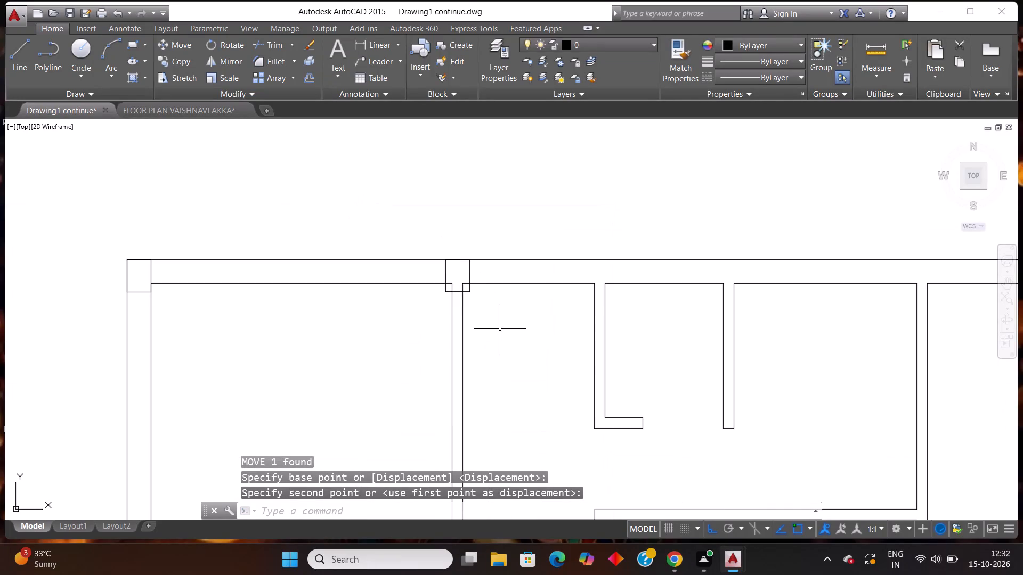
pyautogui.scroll(-1, 500, 329)
pyautogui.press('Escape')
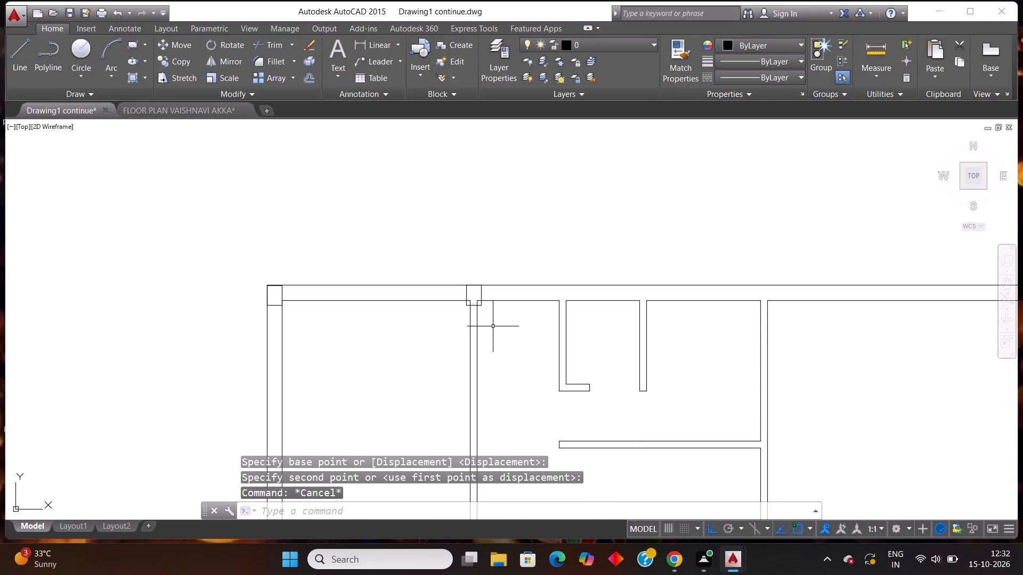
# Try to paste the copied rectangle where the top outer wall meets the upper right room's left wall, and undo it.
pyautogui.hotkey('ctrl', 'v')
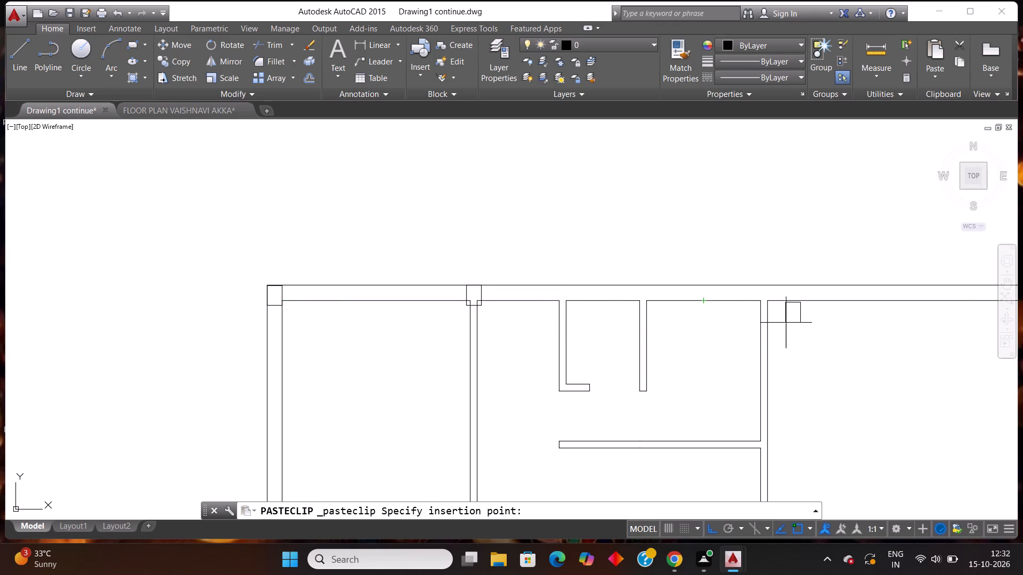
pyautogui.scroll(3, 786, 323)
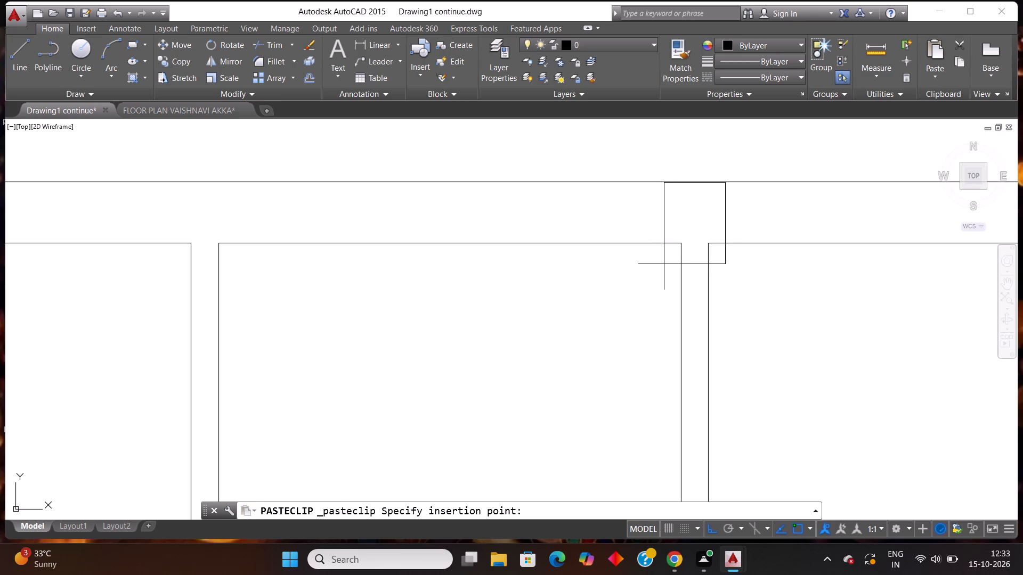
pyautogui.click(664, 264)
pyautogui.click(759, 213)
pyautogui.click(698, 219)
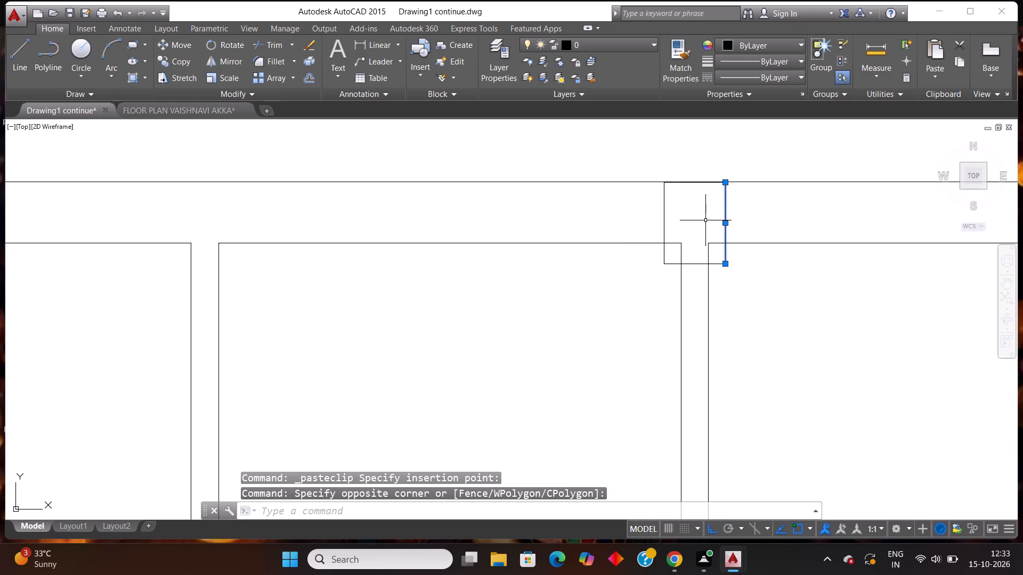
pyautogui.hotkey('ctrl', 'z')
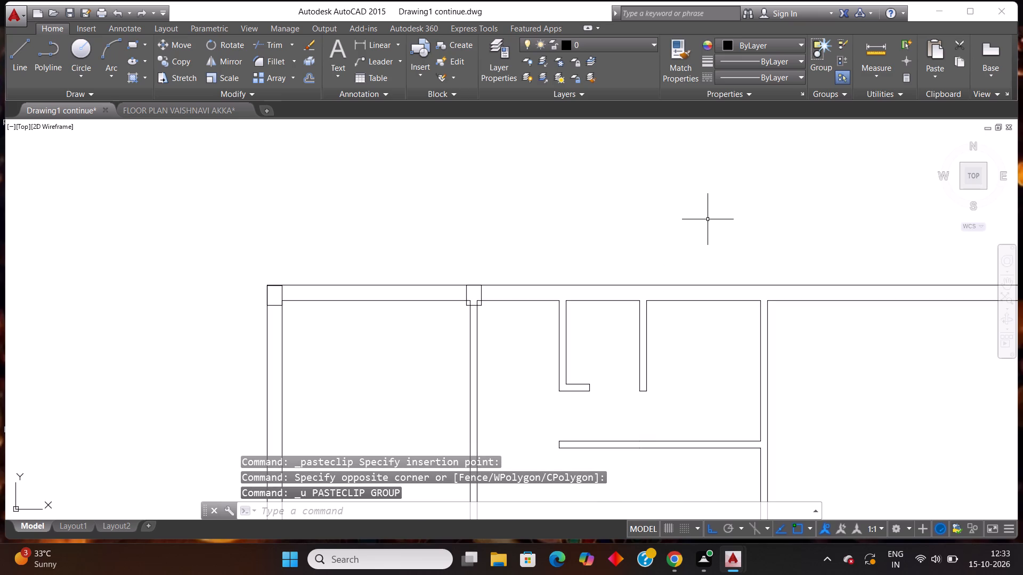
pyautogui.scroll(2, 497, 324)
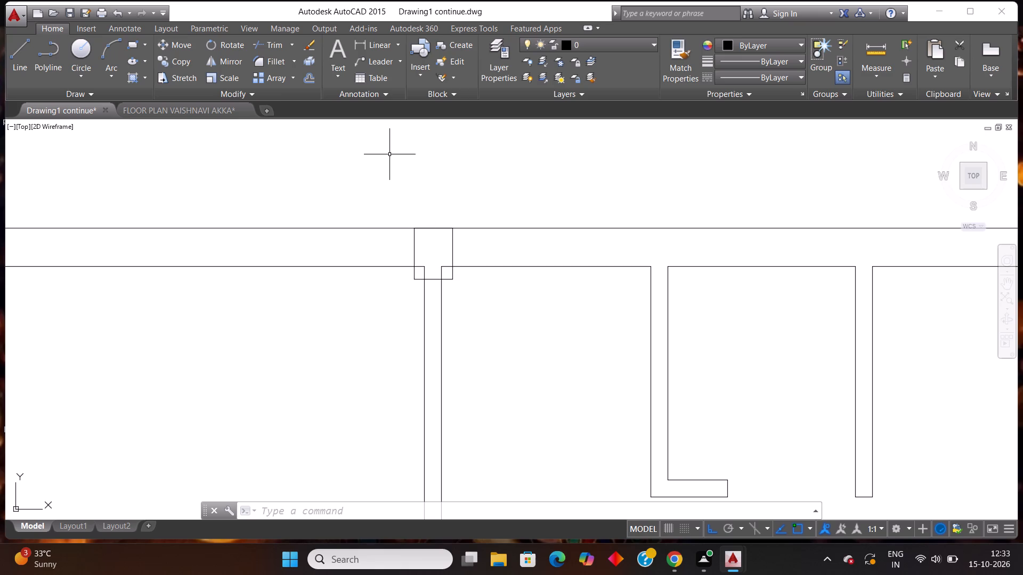
# Copy the column block at the upper left room's wall junction to where the top outer wall meets the upper right room's left wall.
pyautogui.click(467, 242)
pyautogui.click(410, 245)
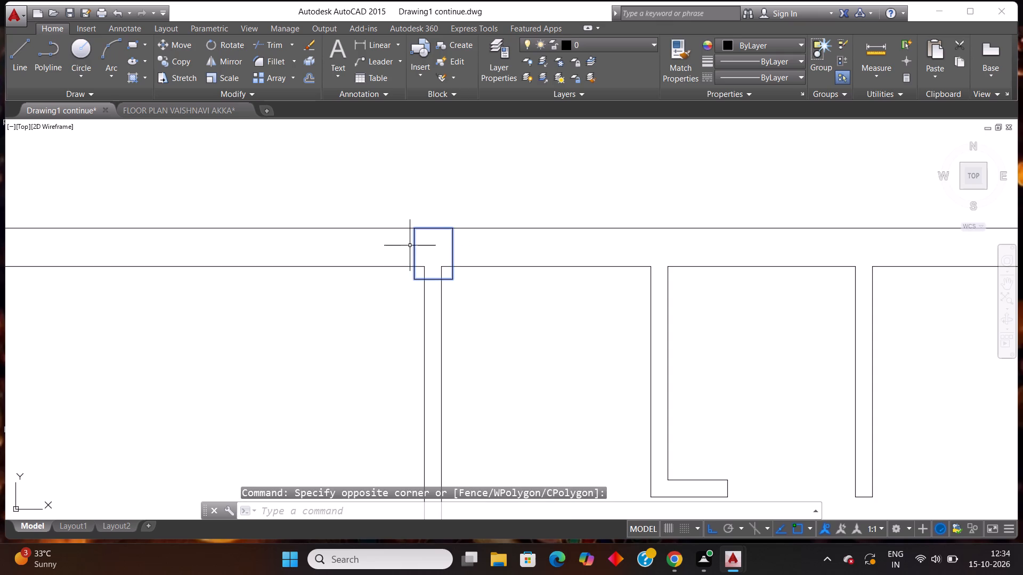
pyautogui.hotkey('ctrl', 'c')
pyautogui.hotkey('ctrl', 'v')
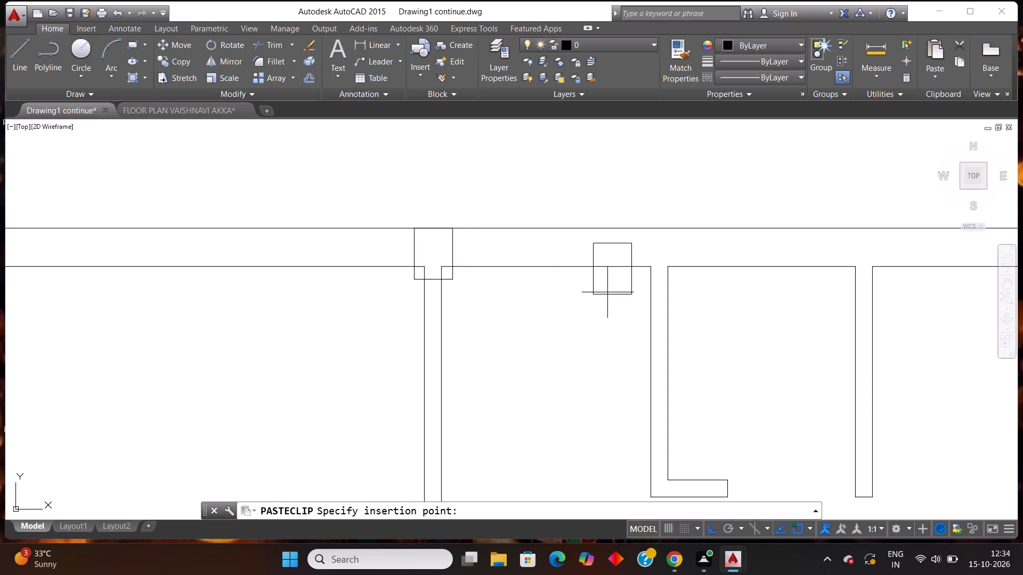
pyautogui.scroll(-2, 631, 275)
pyautogui.scroll(-2, 773, 278)
pyautogui.scroll(2, 840, 277)
pyautogui.scroll(2, 742, 272)
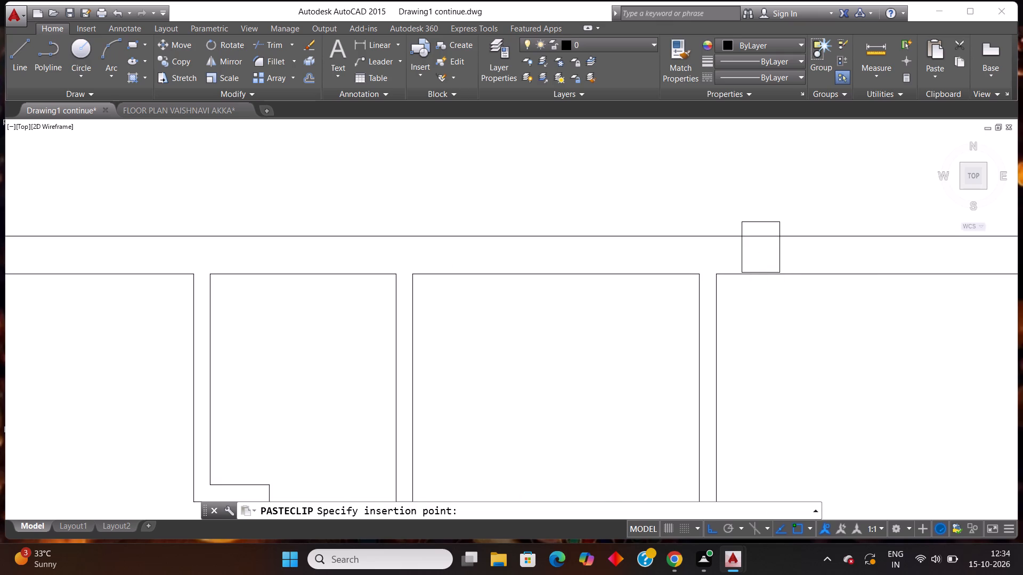
pyautogui.scroll(1, 742, 273)
pyautogui.scroll(1, 661, 295)
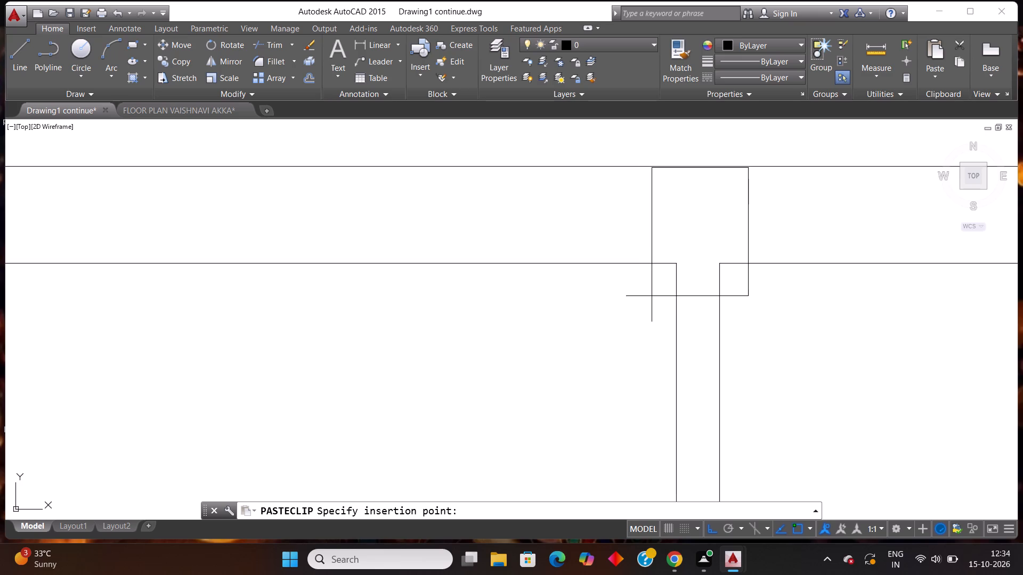
pyautogui.click(651, 297)
# Move the pasted column block up so its top edge lies on the top wall's outer line.
pyautogui.scroll(1, 696, 155)
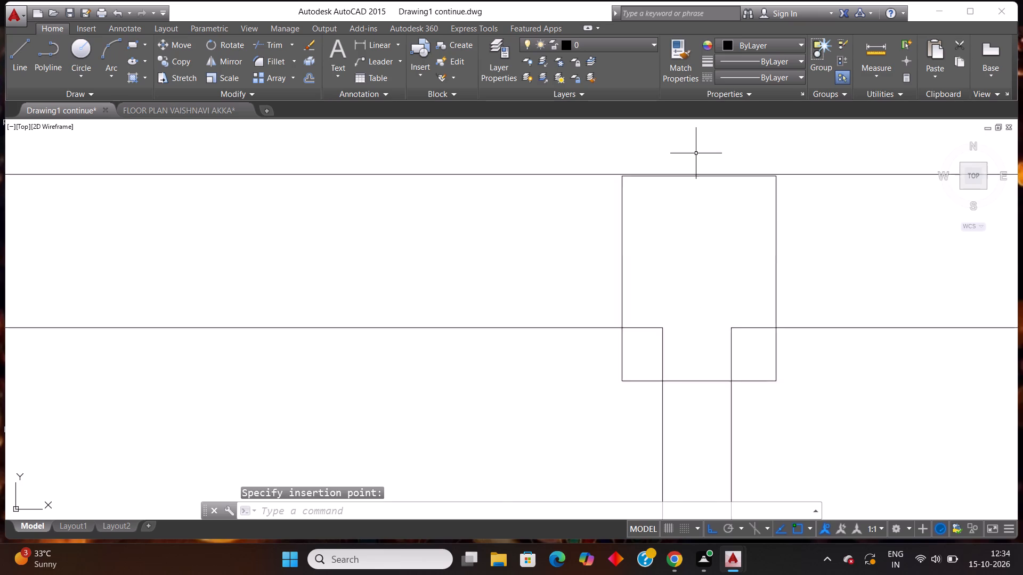
pyautogui.scroll(4, 696, 153)
pyautogui.click(330, 304)
pyautogui.click(227, 285)
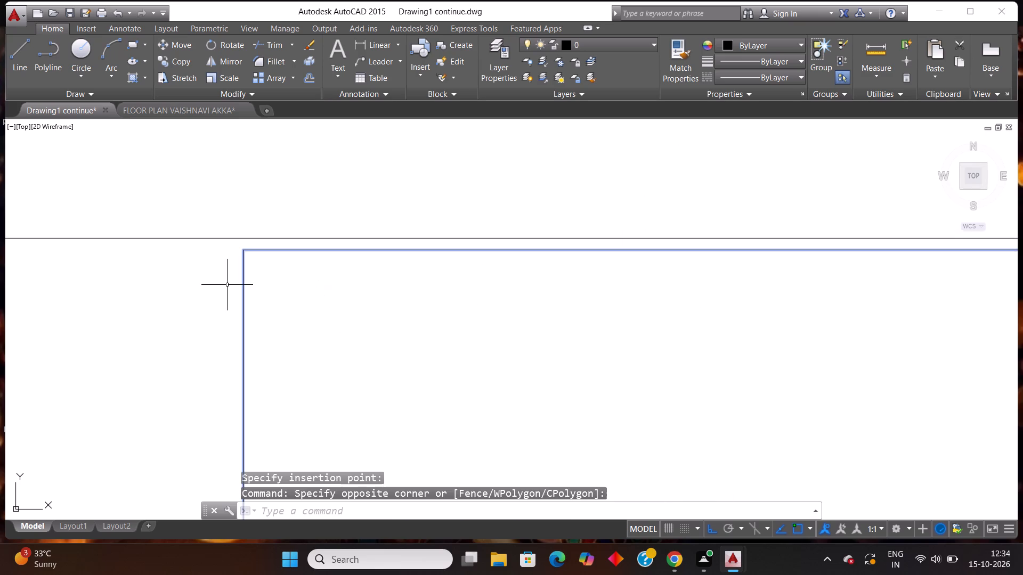
pyautogui.press('m')
pyautogui.press('Return')
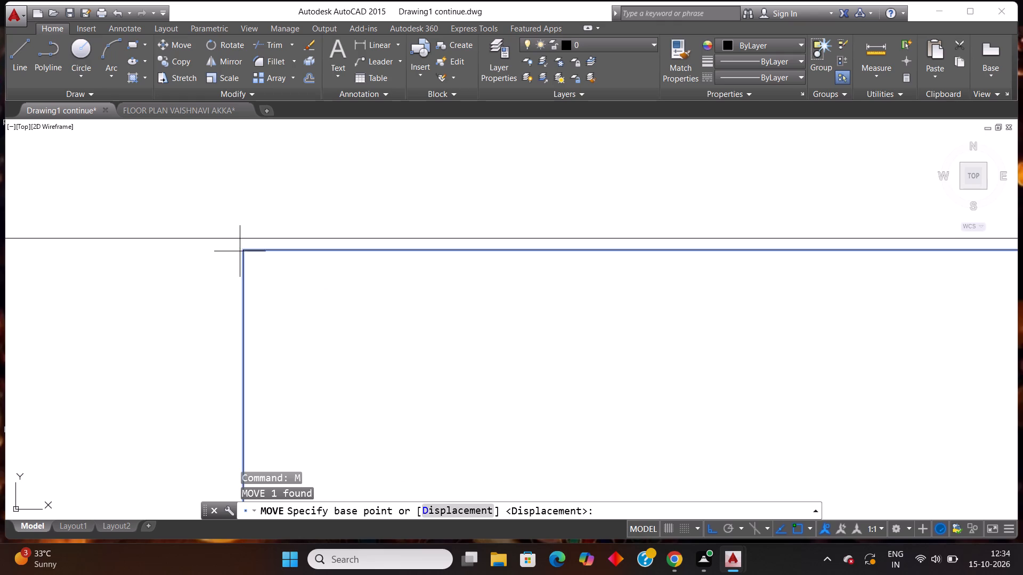
pyautogui.click(243, 251)
pyautogui.click(244, 240)
pyautogui.scroll(-3, 257, 260)
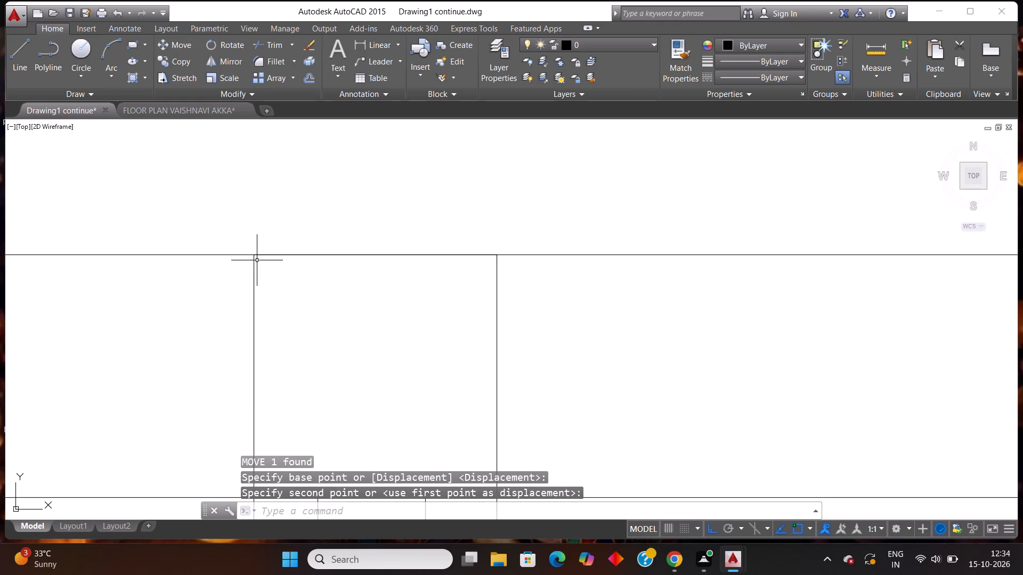
# Paste another column block at the upper right outer corner of the floor plan.
pyautogui.scroll(-8, 257, 260)
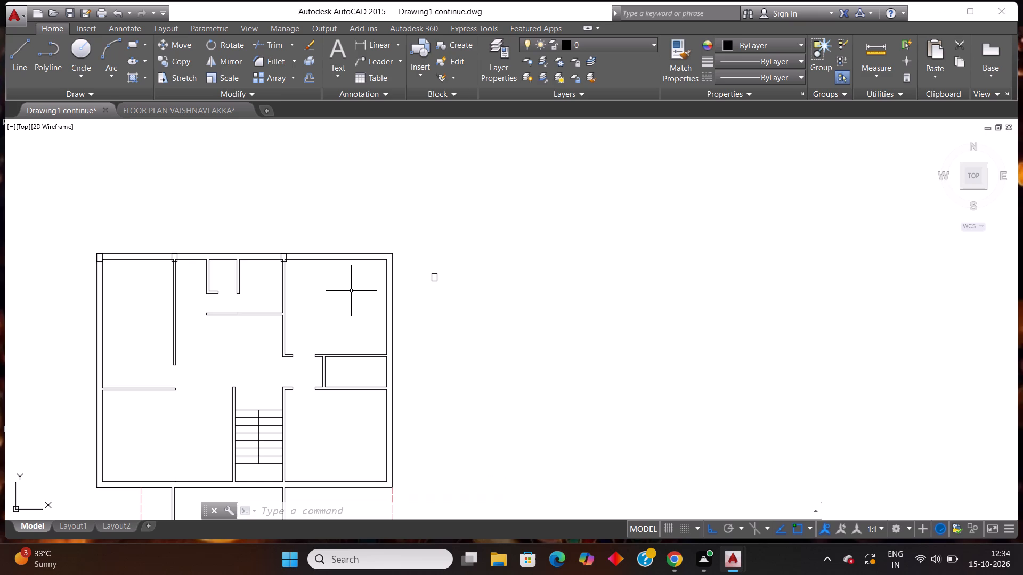
pyautogui.hotkey('ctrl', 'v')
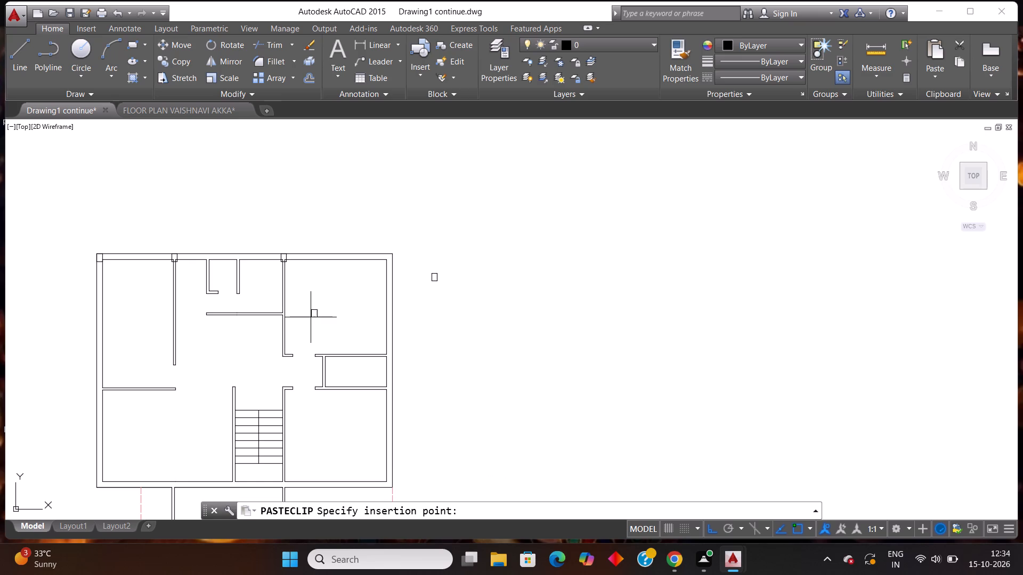
pyautogui.scroll(1, 372, 283)
pyautogui.scroll(4, 401, 241)
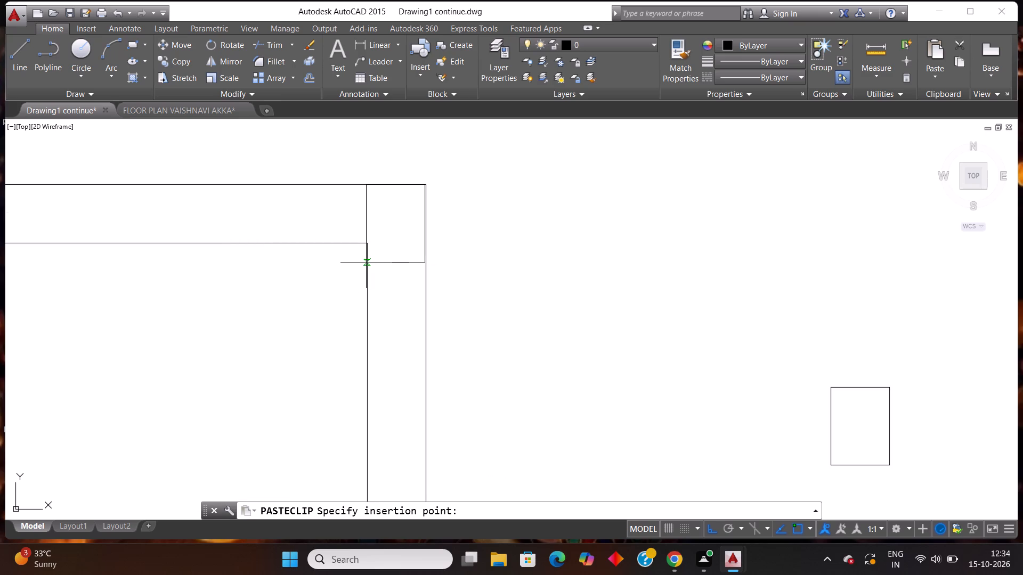
pyautogui.click(367, 262)
# Move the corner column block so its top right corner sits exactly on the outer walls' corner.
pyautogui.scroll(2, 413, 206)
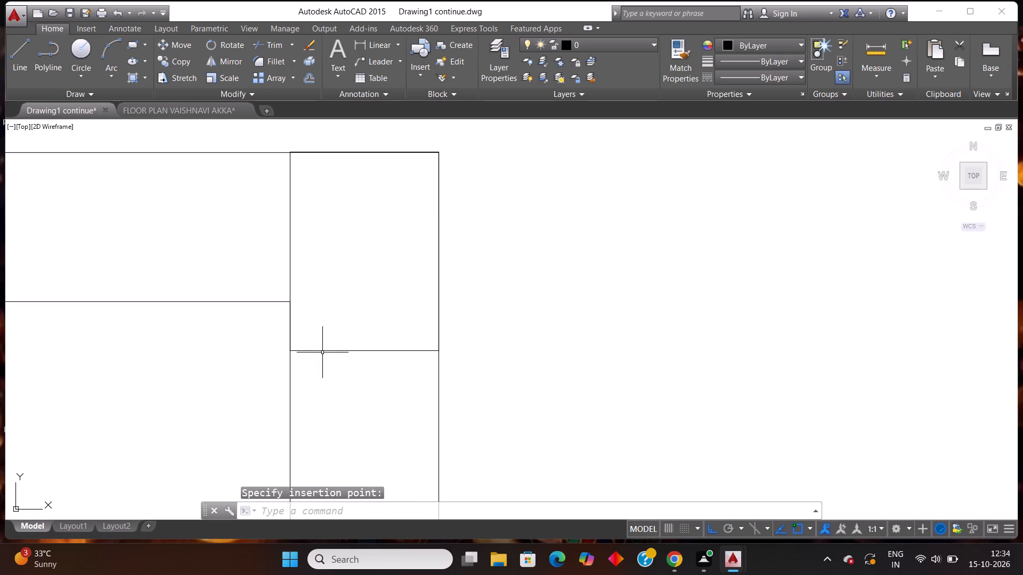
pyautogui.click(351, 402)
pyautogui.click(331, 314)
pyautogui.scroll(-1, 396, 179)
pyautogui.click(396, 180)
pyautogui.press('m')
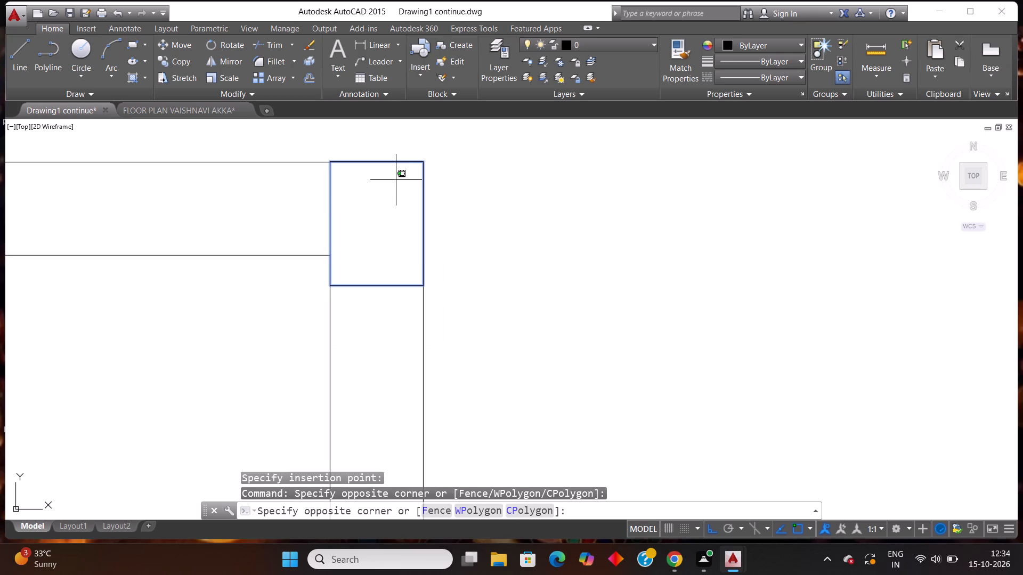
pyautogui.press('Return')
pyautogui.scroll(1, 475, 144)
pyautogui.scroll(2, 415, 167)
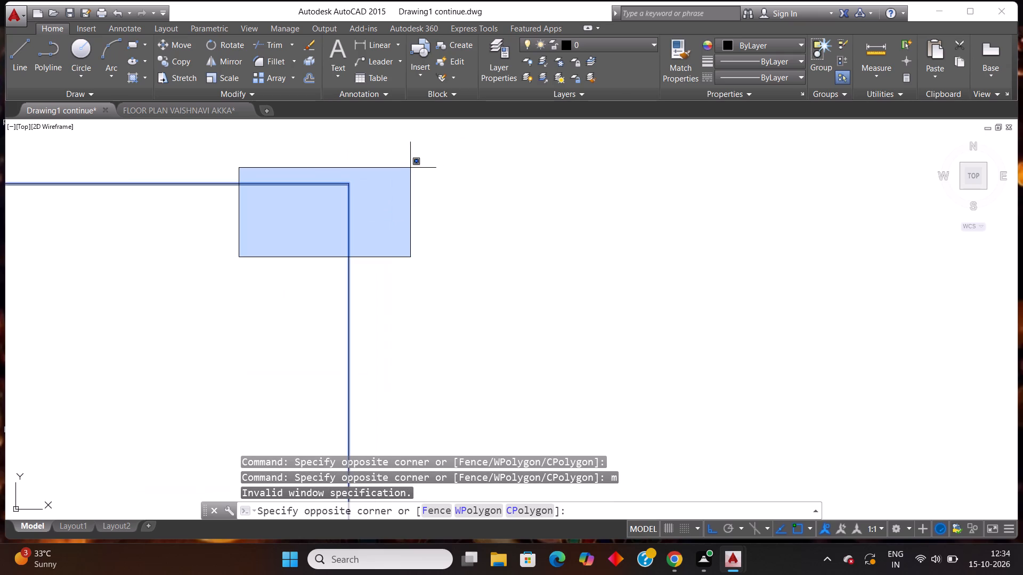
pyautogui.scroll(1, 403, 169)
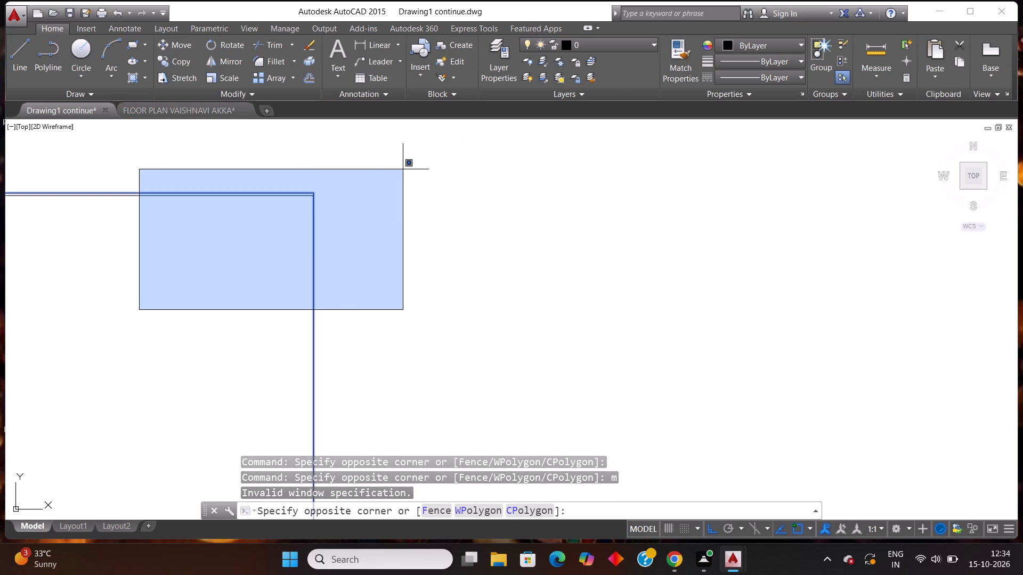
pyautogui.press('Escape')
pyautogui.press('m')
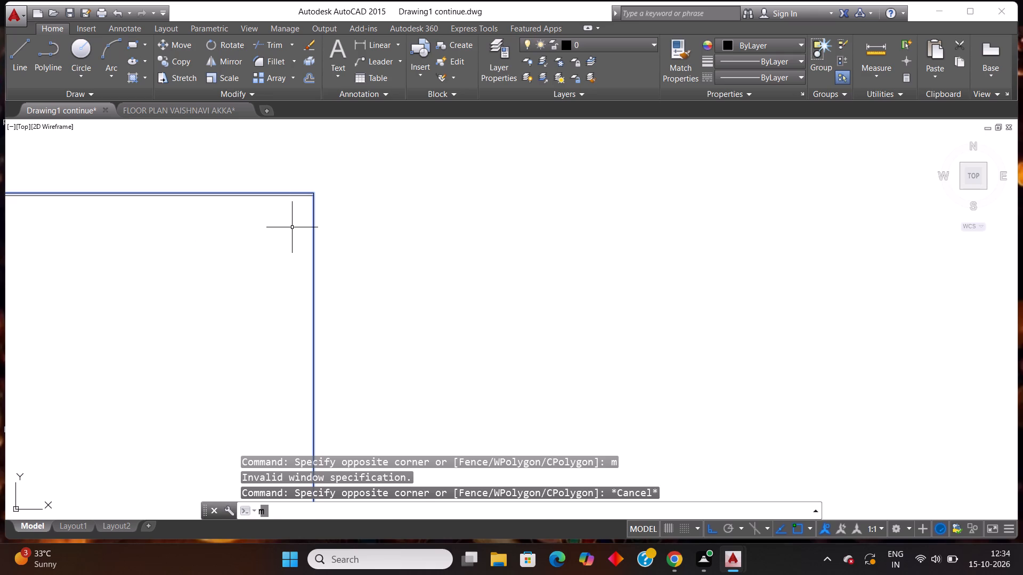
pyautogui.press('Return')
pyautogui.scroll(1, 322, 185)
pyautogui.click(306, 196)
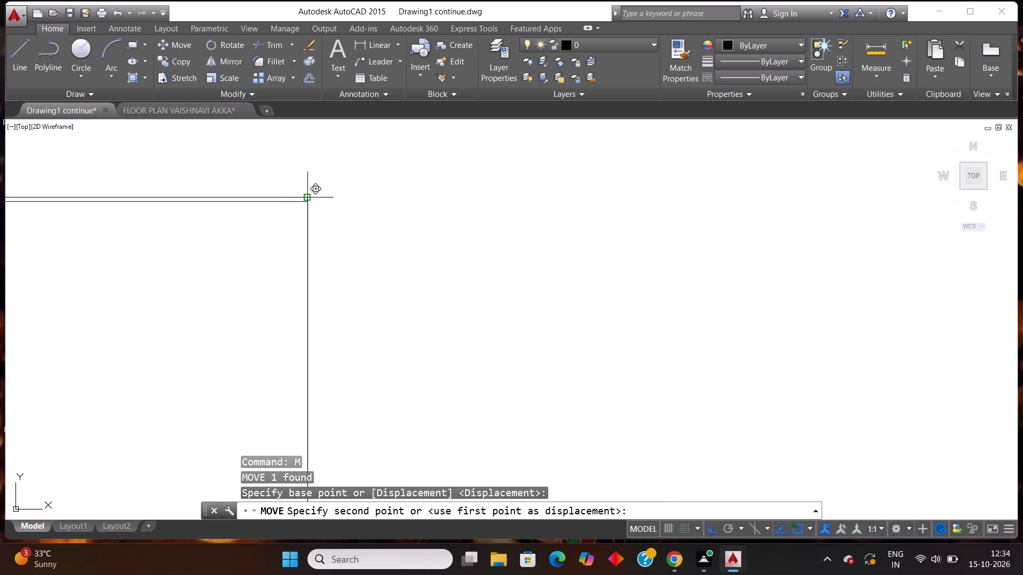
pyautogui.click(302, 206)
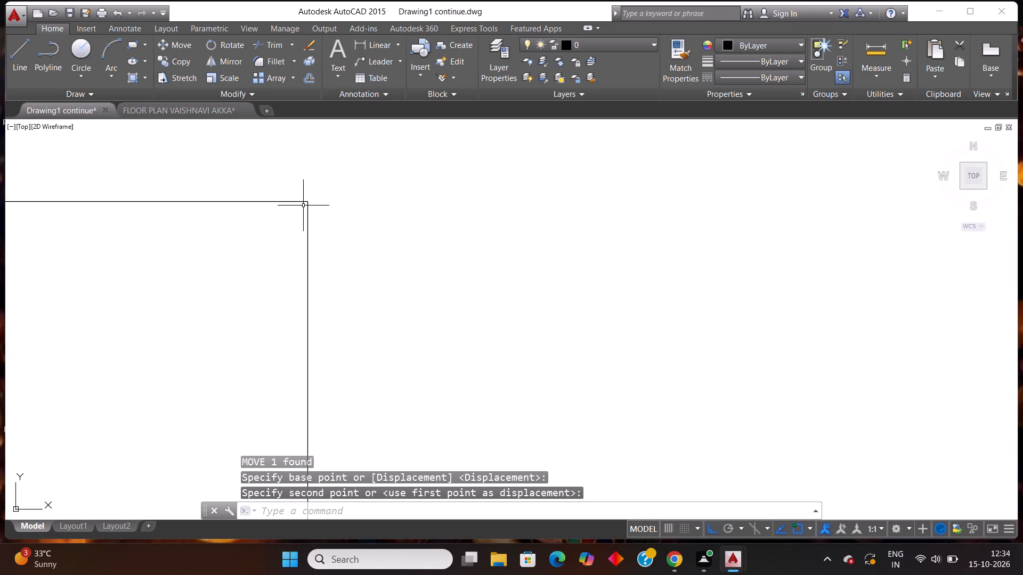
pyautogui.press('Escape')
# Erase the loose source rectangle standing outside the plan, beyond the right outer wall.
pyautogui.scroll(-6, 466, 260)
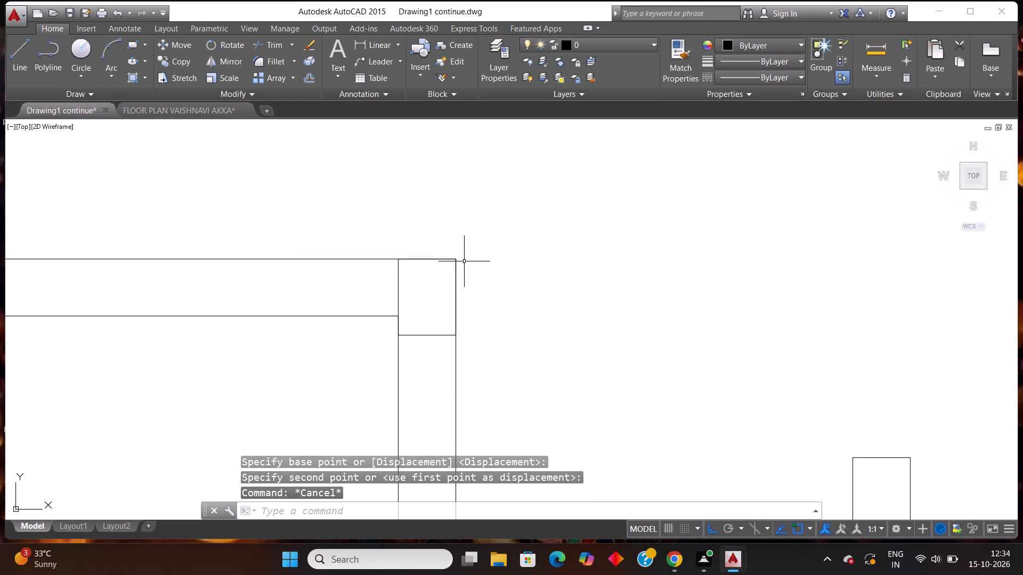
pyautogui.scroll(-4, 464, 261)
pyautogui.click(575, 314)
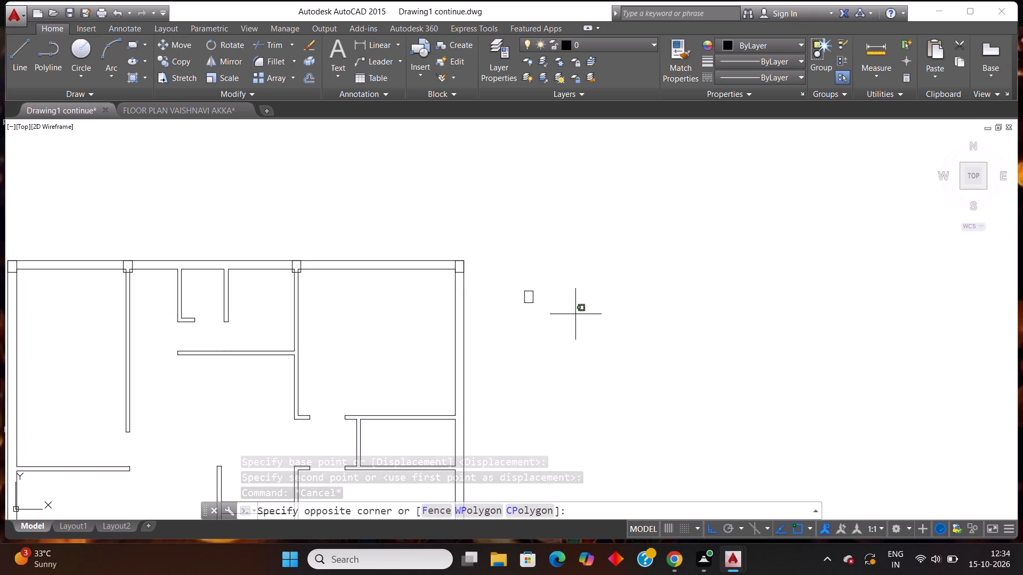
pyautogui.click(510, 235)
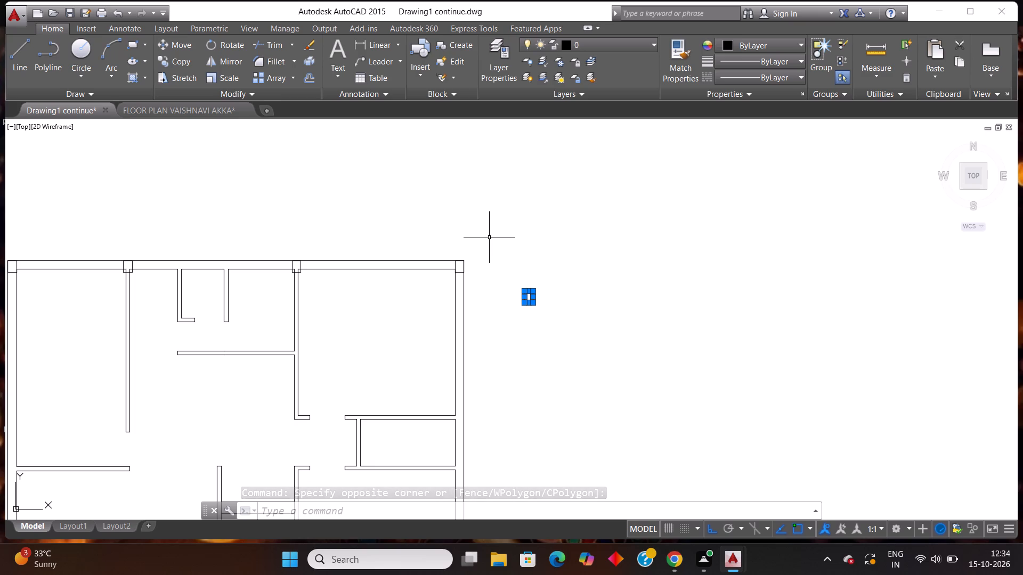
pyautogui.press('Delete')
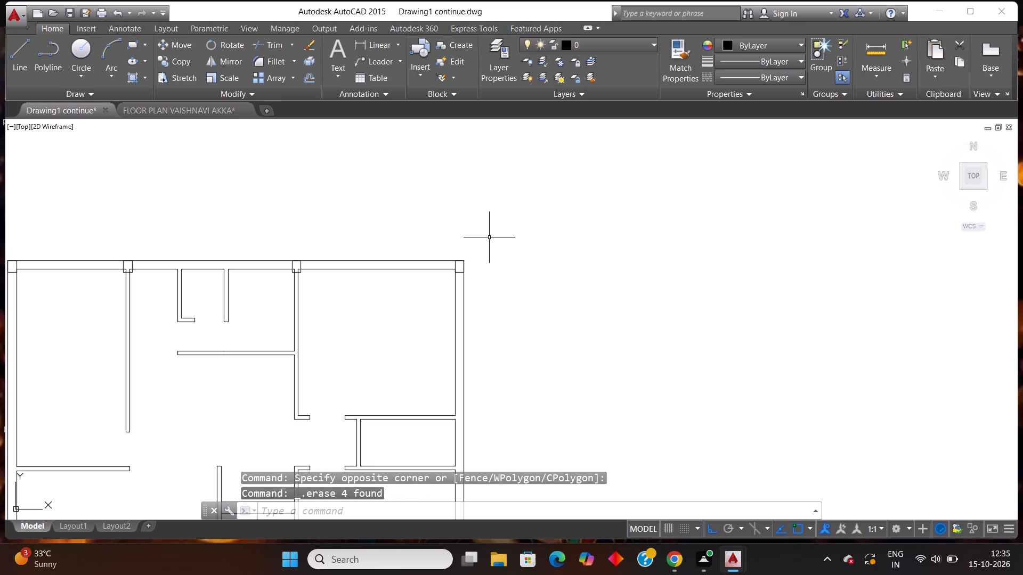
# Examine the columns along the top outer wall, selecting the ones at the two wall junctions.
pyautogui.scroll(-4, 397, 265)
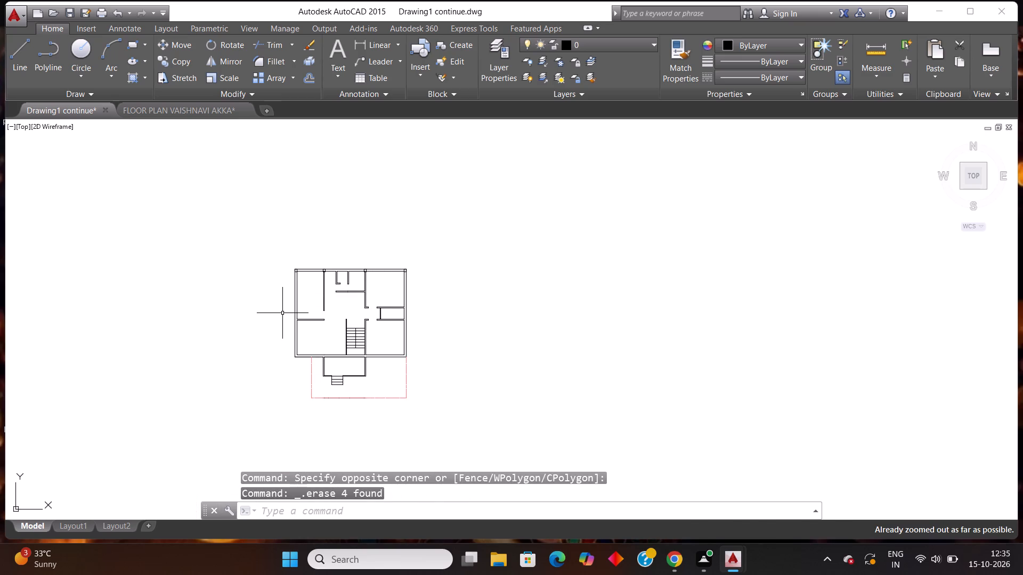
pyautogui.scroll(2, 282, 313)
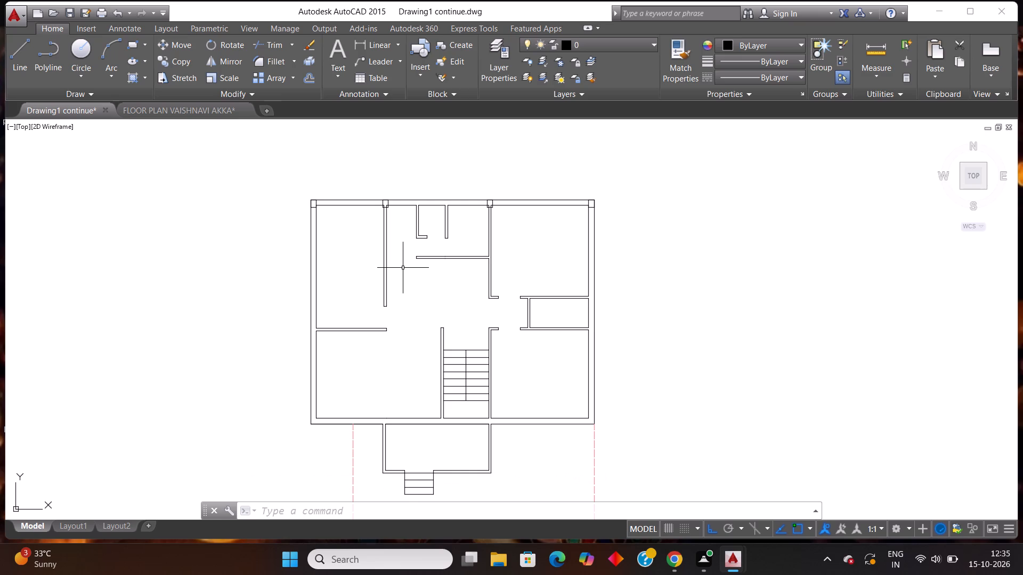
pyautogui.scroll(-2, 351, 237)
pyautogui.scroll(3, 351, 237)
pyautogui.scroll(-1, 351, 237)
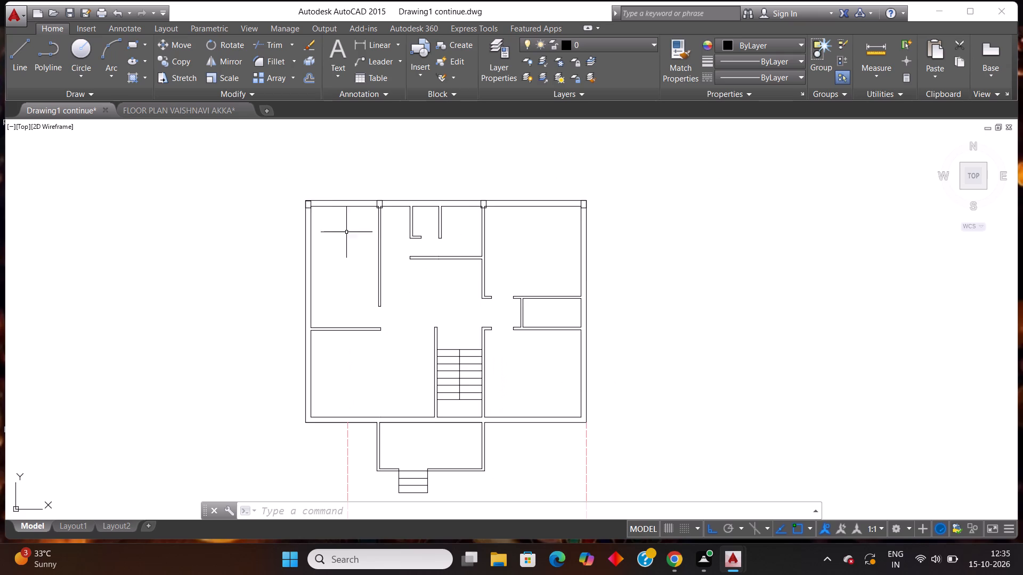
pyautogui.scroll(2, 307, 203)
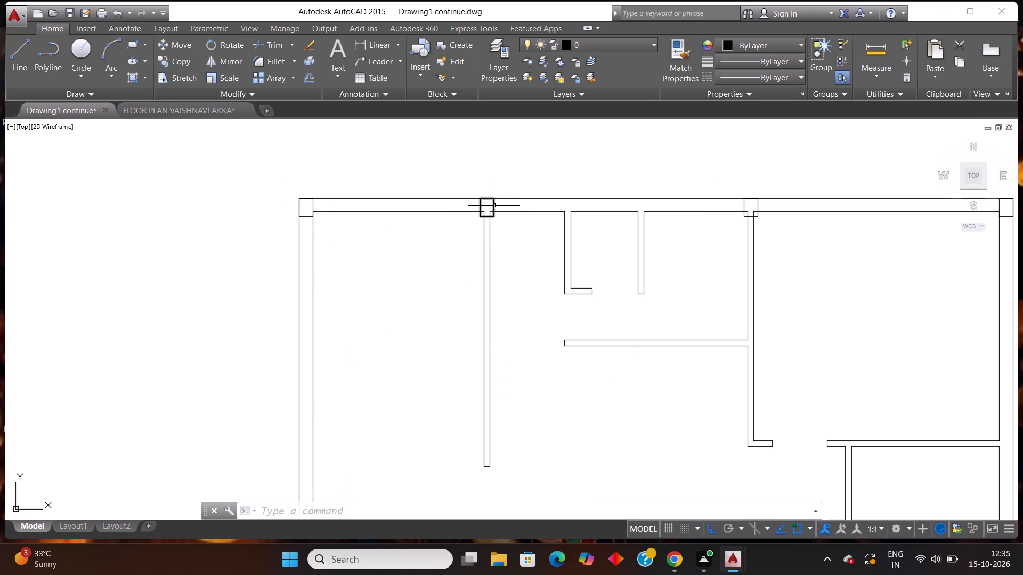
pyautogui.click(493, 207)
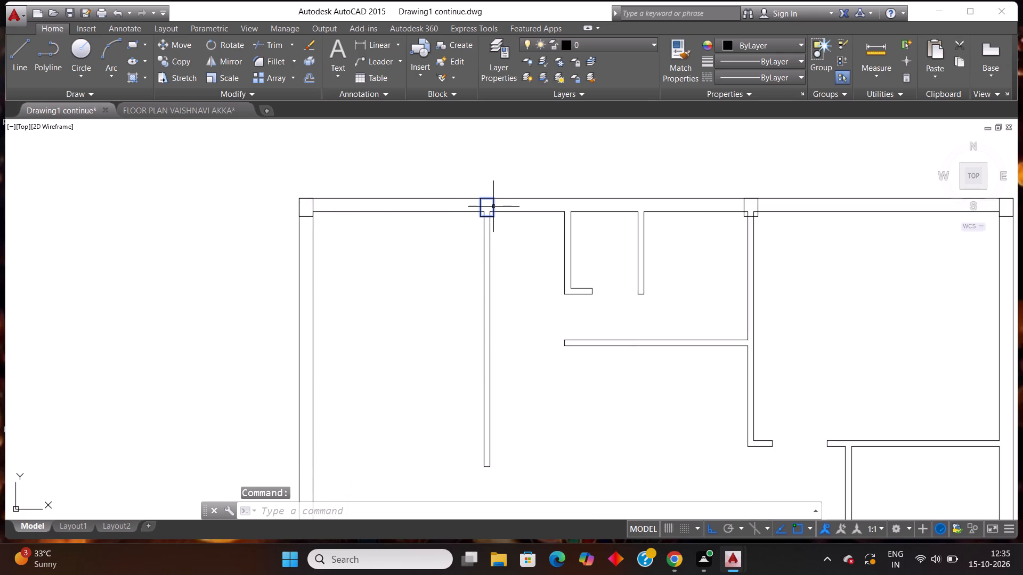
pyautogui.press('Escape')
pyautogui.click(757, 204)
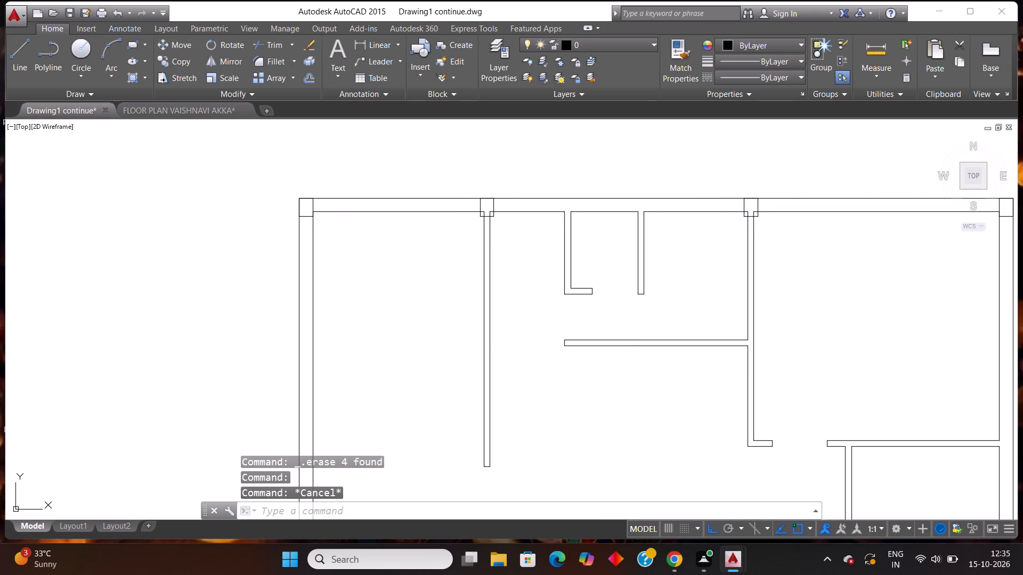
pyautogui.press('Escape')
pyautogui.scroll(-2, 724, 245)
pyautogui.scroll(3, 824, 234)
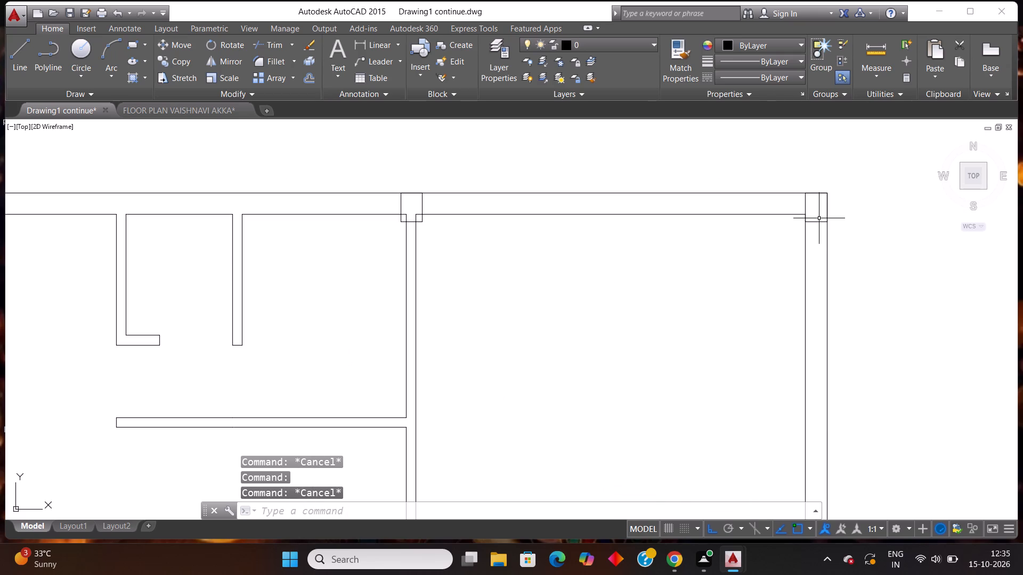
pyautogui.press('Escape')
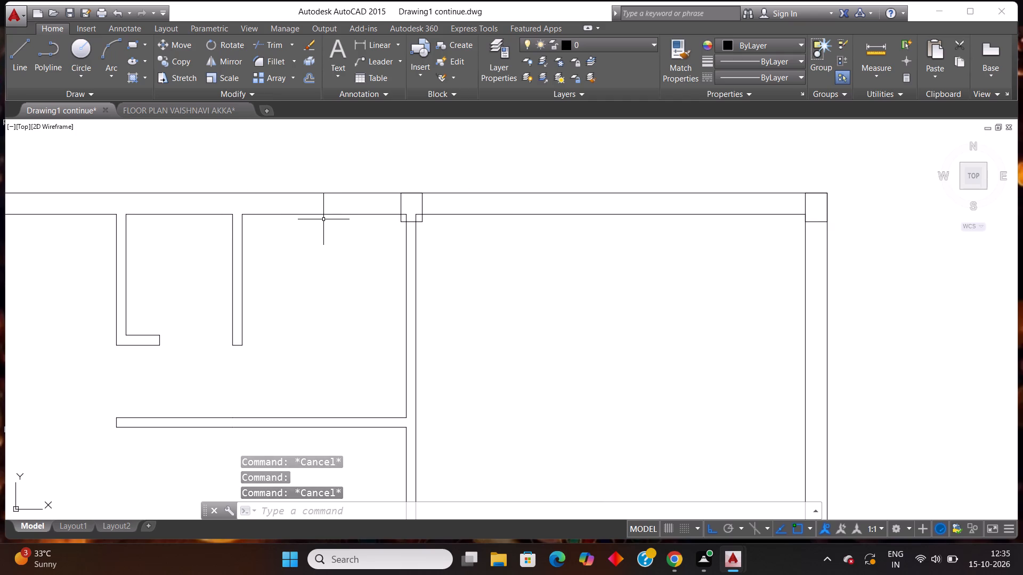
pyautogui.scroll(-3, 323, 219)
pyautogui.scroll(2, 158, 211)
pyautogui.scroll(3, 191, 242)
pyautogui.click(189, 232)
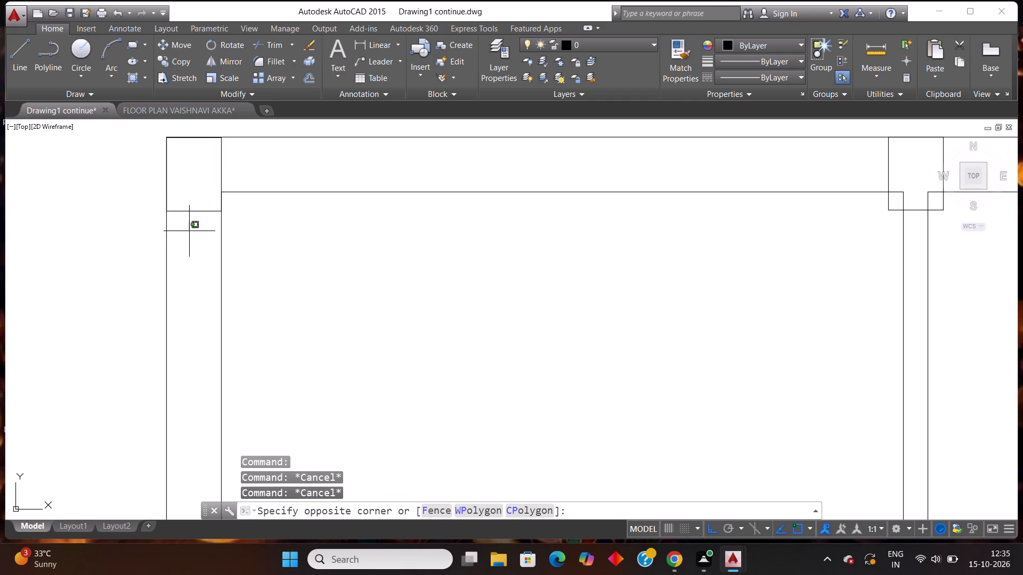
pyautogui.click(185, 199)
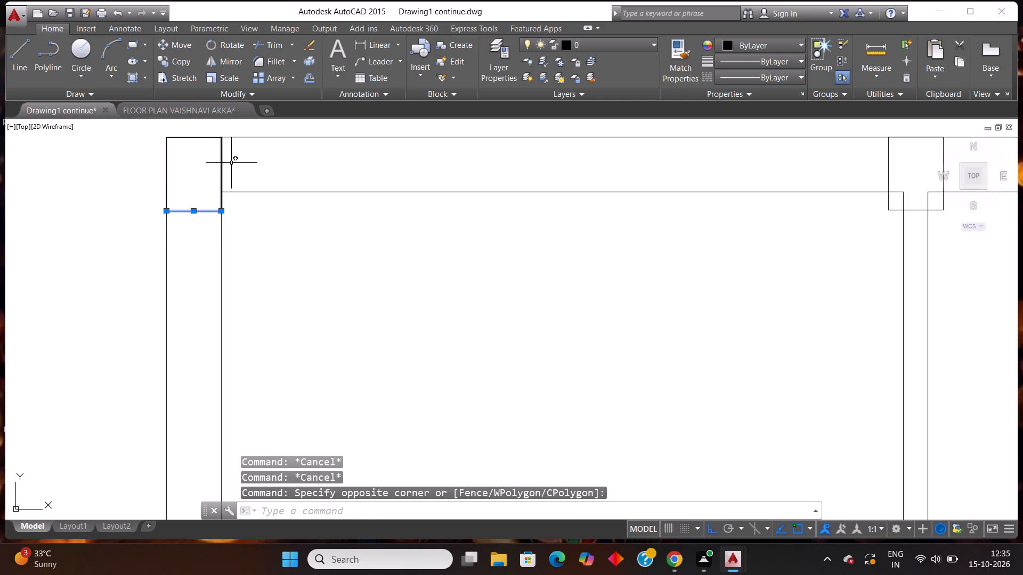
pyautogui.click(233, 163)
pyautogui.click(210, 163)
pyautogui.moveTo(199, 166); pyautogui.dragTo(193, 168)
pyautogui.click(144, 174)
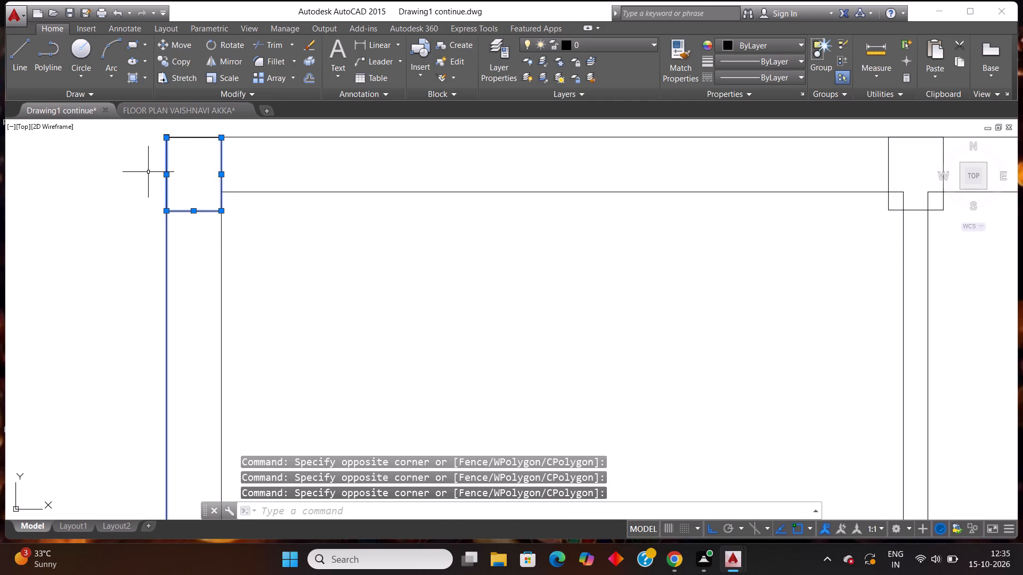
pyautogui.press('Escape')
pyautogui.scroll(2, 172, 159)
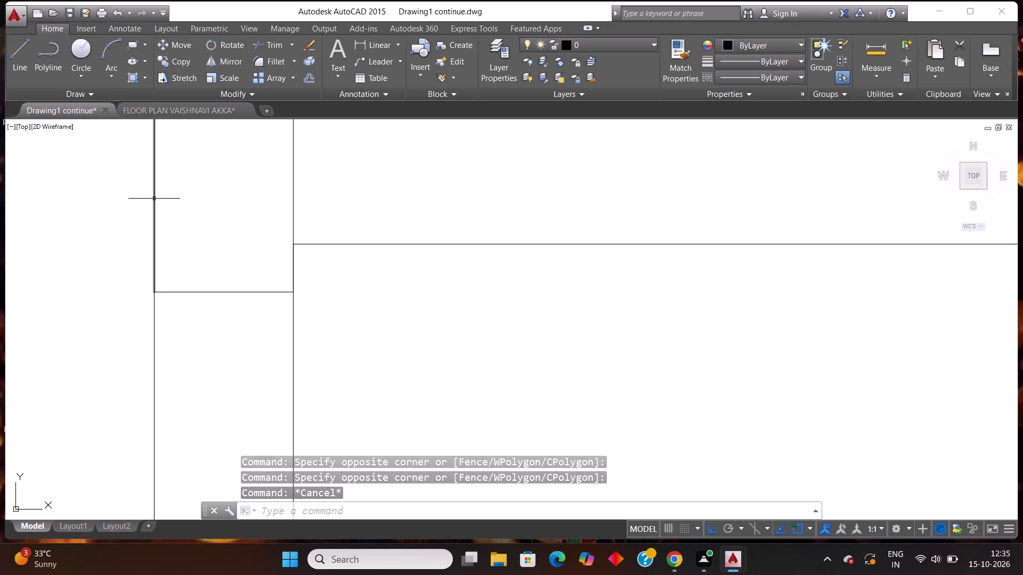
# Erase the four separate lines forming the column outline at the upper left outer corner of the plan.
pyautogui.click(154, 199)
pyautogui.moveTo(207, 321); pyautogui.dragTo(213, 307)
pyautogui.click(204, 233)
pyautogui.scroll(-1, 204, 231)
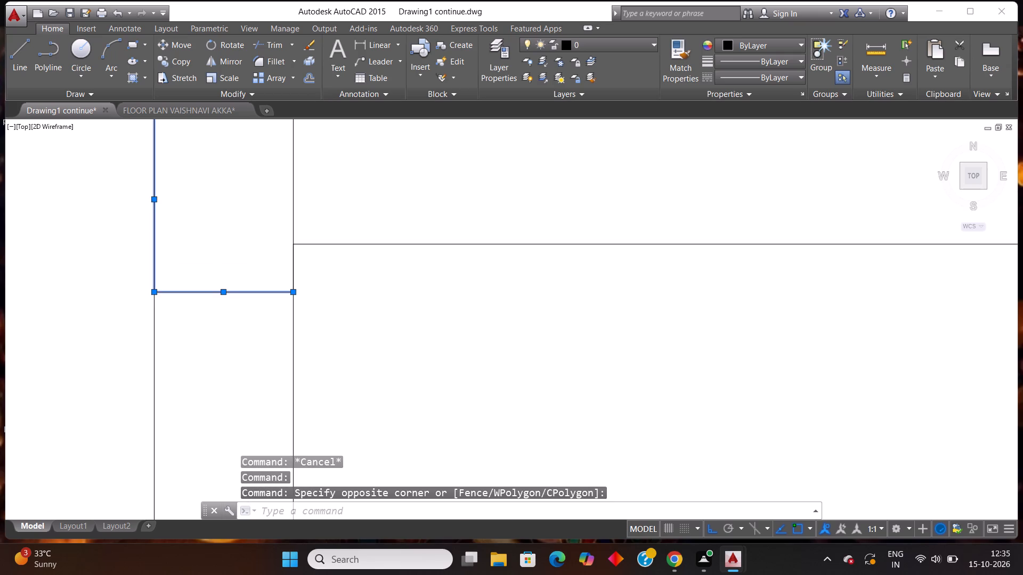
pyautogui.scroll(-1, 204, 231)
pyautogui.scroll(1, 228, 198)
pyautogui.click(278, 198)
pyautogui.click(222, 209)
pyautogui.scroll(1, 210, 146)
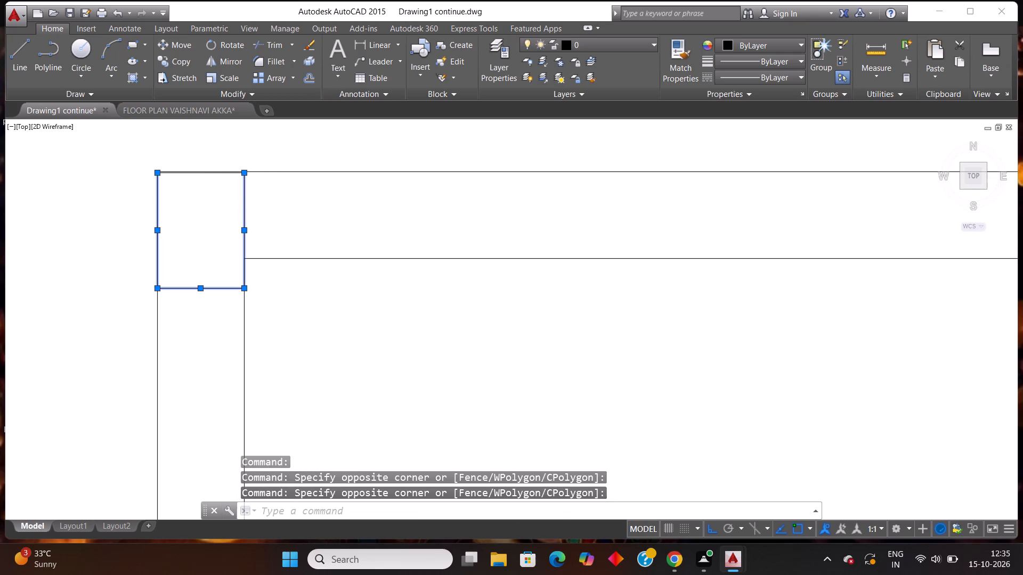
pyautogui.scroll(3, 210, 146)
pyautogui.click(223, 337)
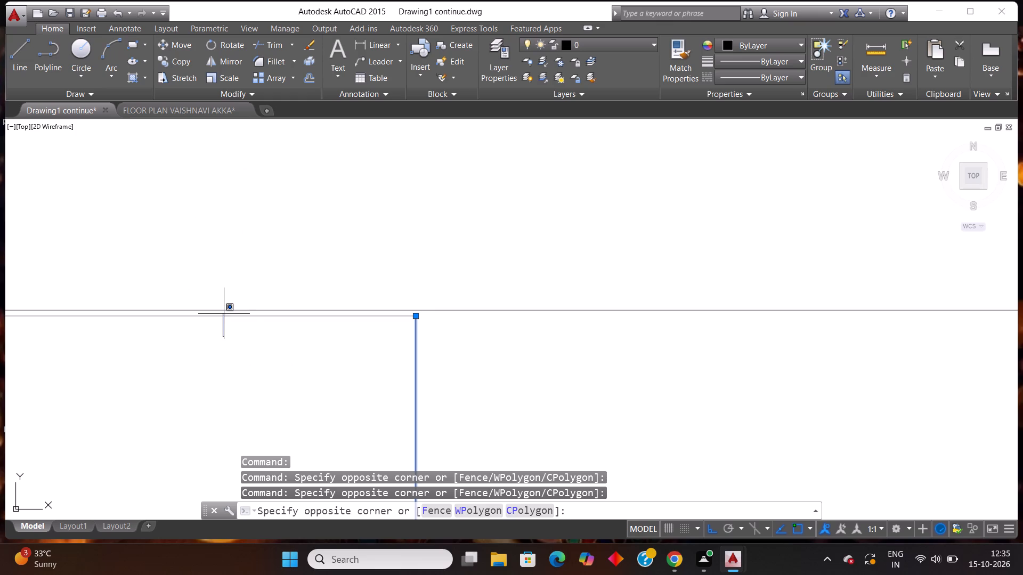
pyautogui.click(217, 314)
pyautogui.scroll(-4, 364, 271)
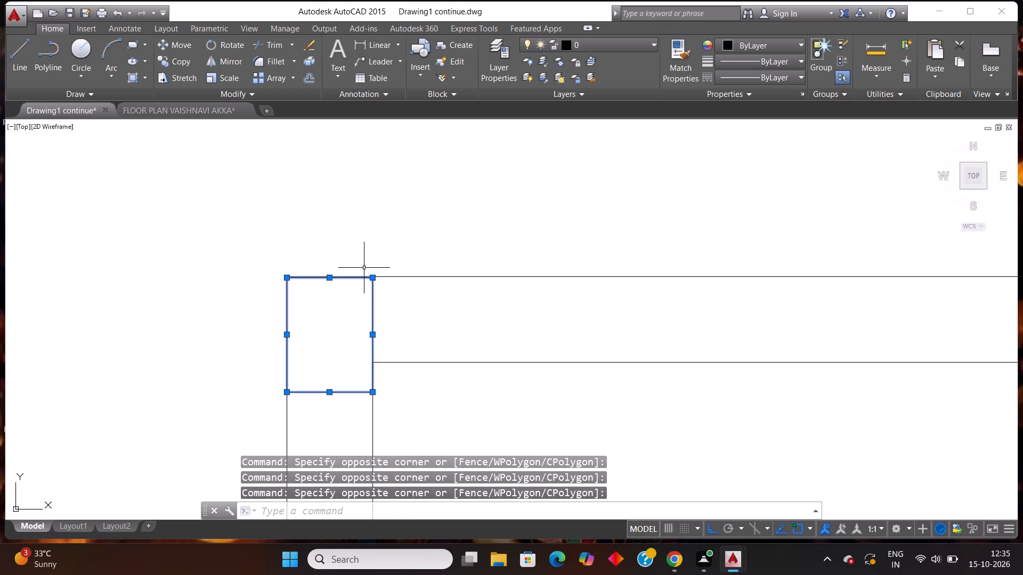
pyautogui.press('Delete')
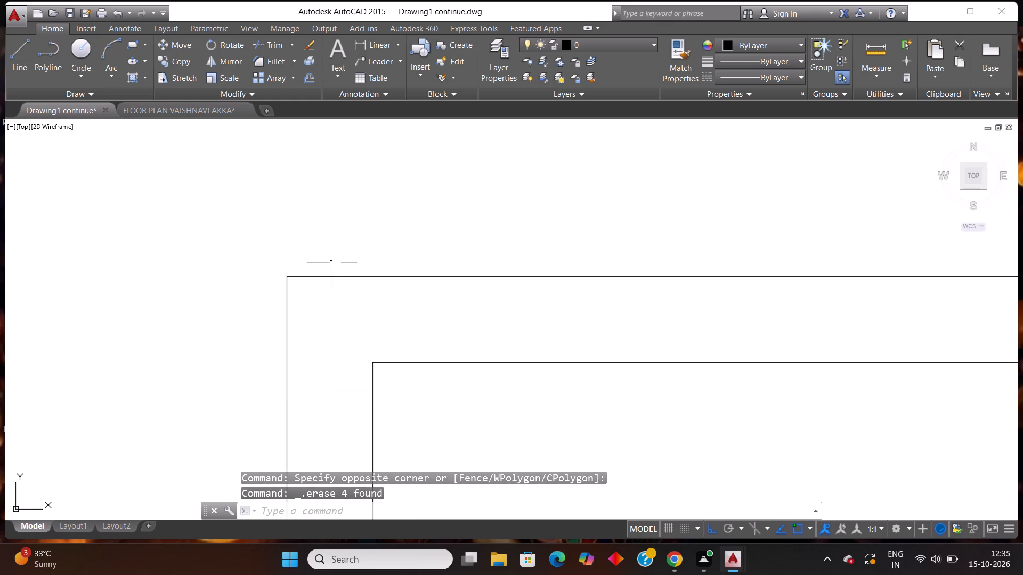
# Paste a column block at the upper left outer corner of the floor plan.
pyautogui.hotkey('ctrl', 'v')
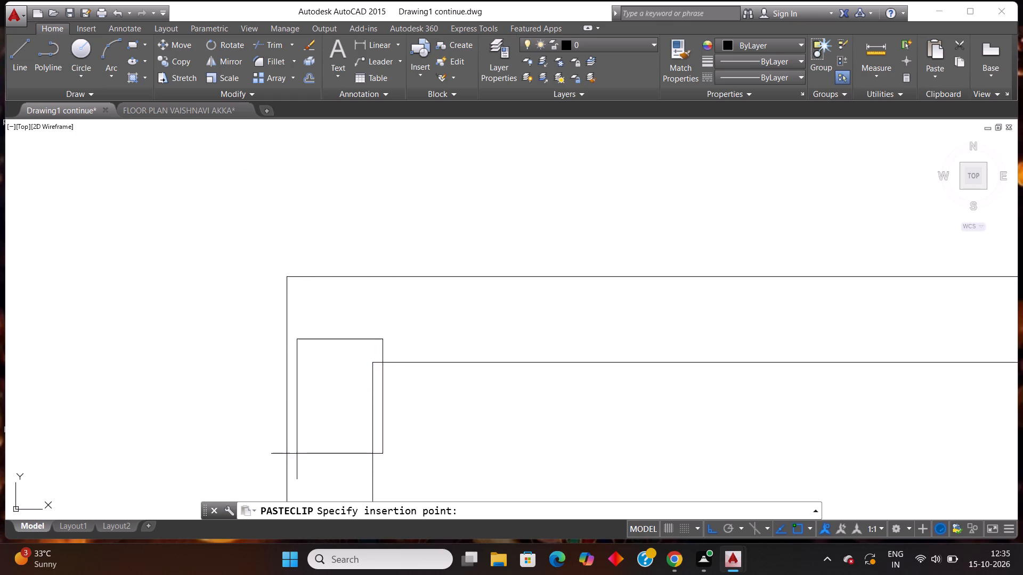
pyautogui.scroll(2, 286, 390)
pyautogui.scroll(-3, 287, 380)
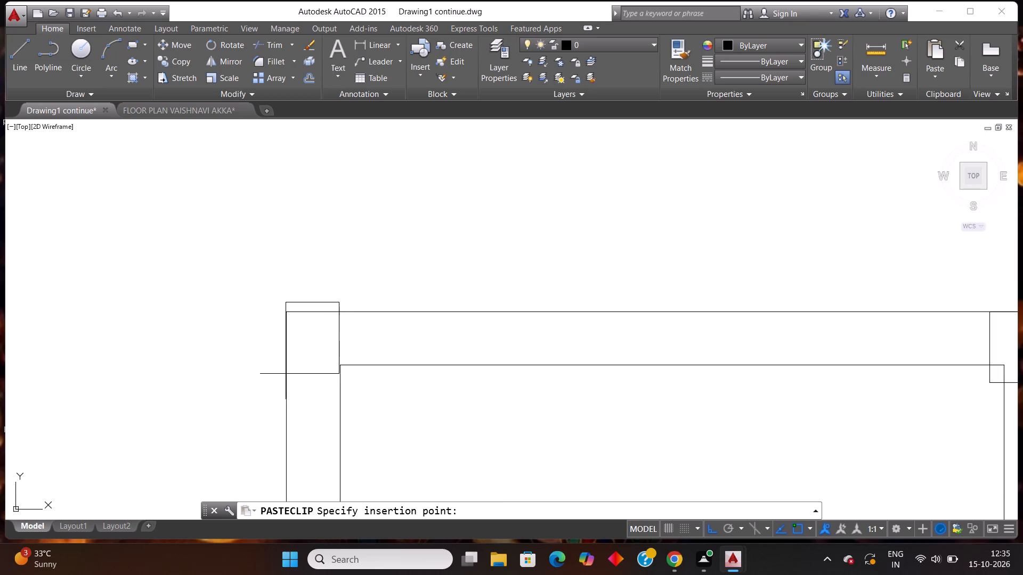
pyautogui.scroll(2, 286, 354)
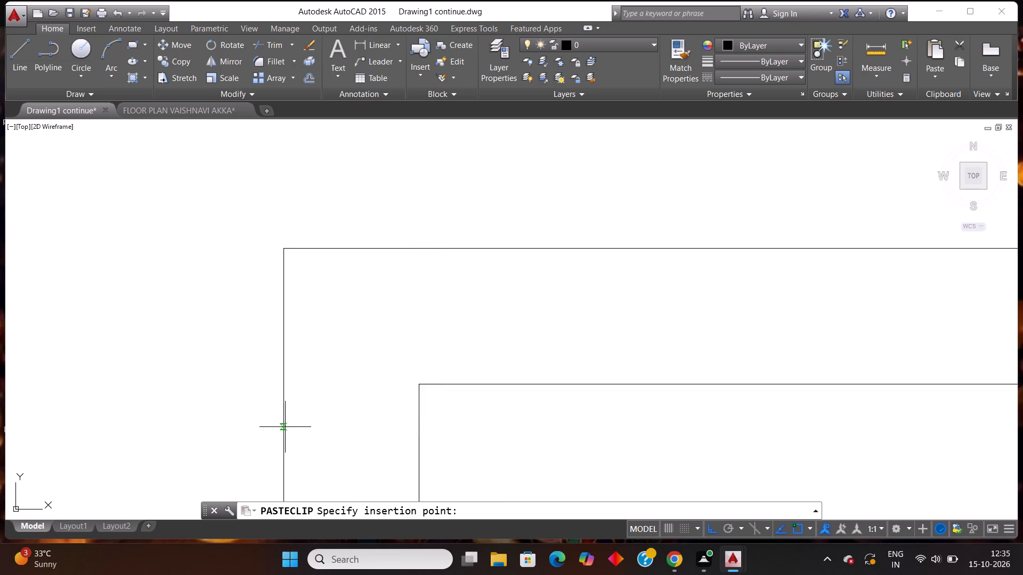
pyautogui.click(283, 430)
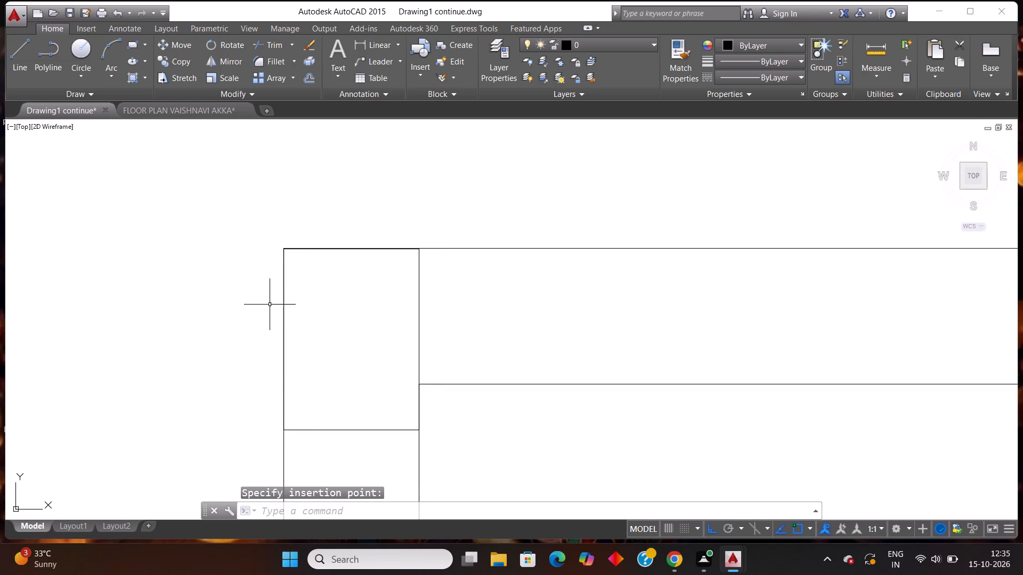
# Move the upper left column block so its top left corner sits exactly on the outer walls' corner.
pyautogui.scroll(2, 257, 252)
pyautogui.scroll(4, 317, 240)
pyautogui.click(326, 327)
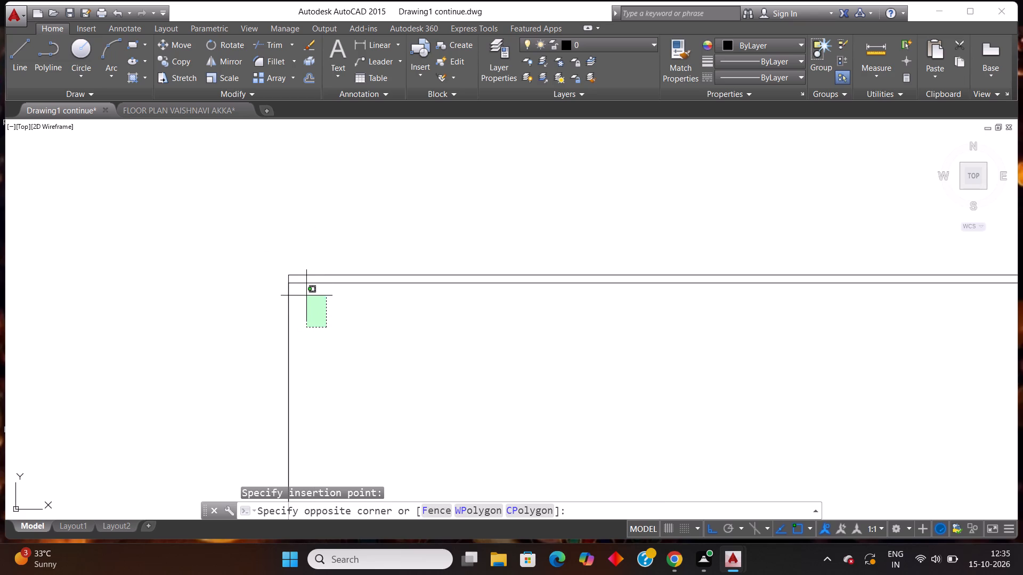
pyautogui.click(299, 282)
pyautogui.press('m')
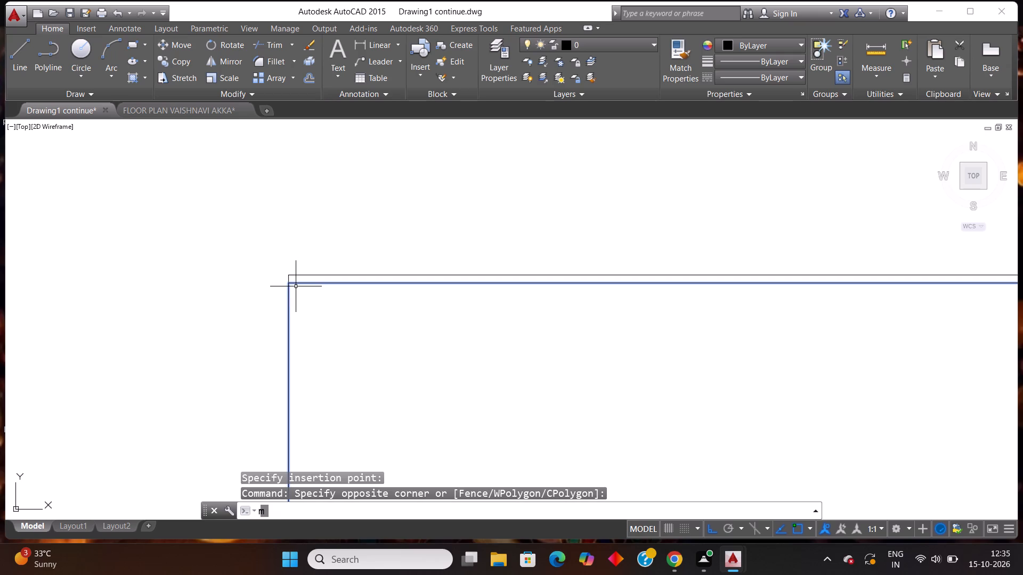
pyautogui.press('Return')
pyautogui.scroll(2, 280, 295)
pyautogui.click(295, 267)
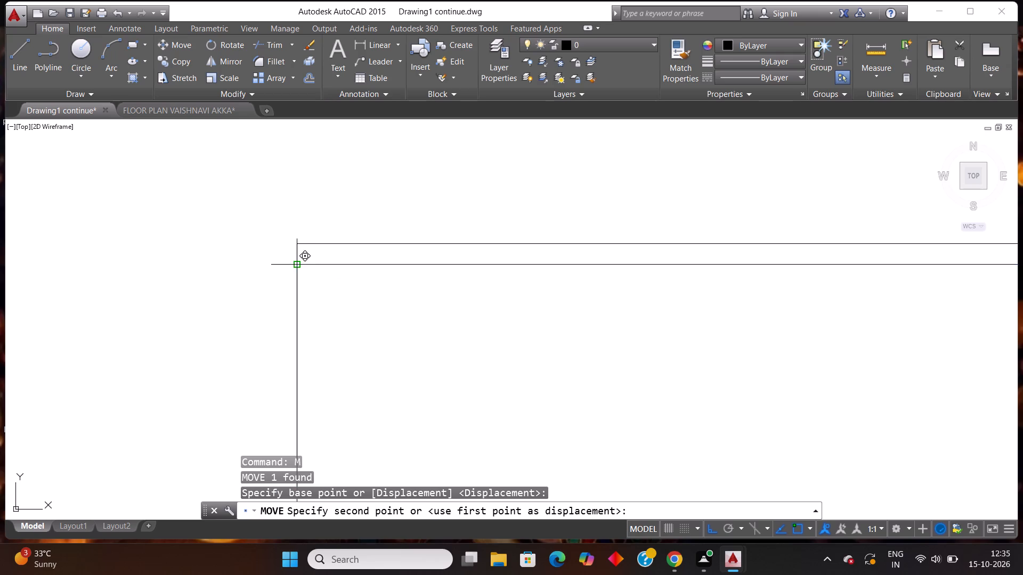
pyautogui.click(299, 248)
# Paste a spare column block in the open floor of the upper left room.
pyautogui.scroll(-7, 331, 284)
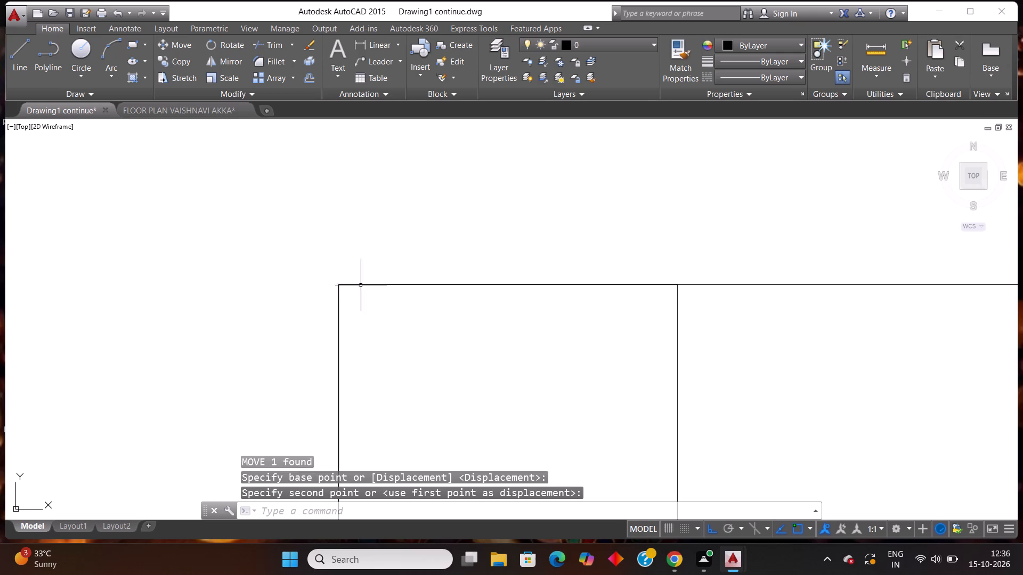
pyautogui.scroll(-4, 368, 281)
pyautogui.scroll(-2, 482, 332)
pyautogui.scroll(-2, 412, 285)
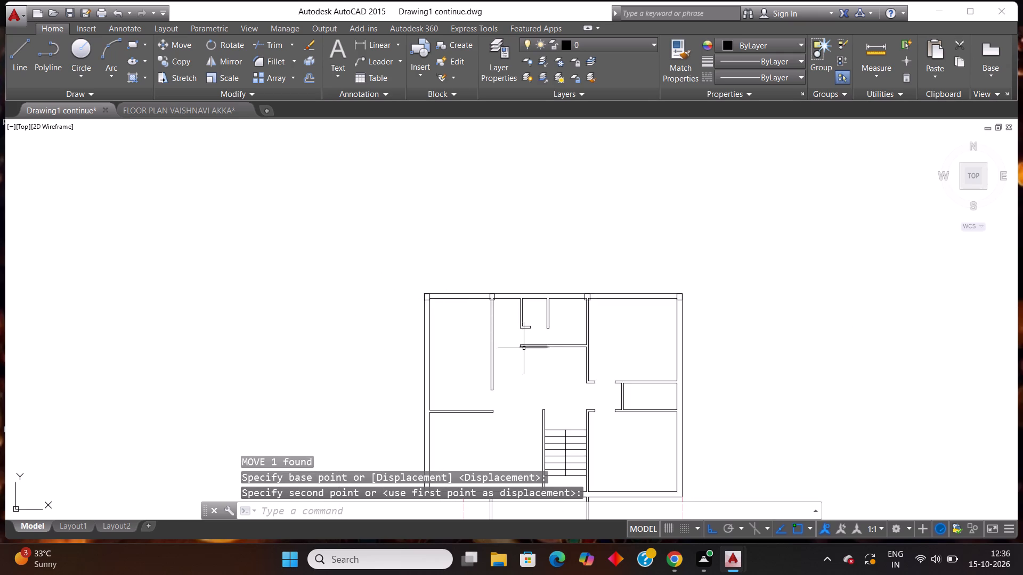
pyautogui.scroll(-3, 530, 328)
pyautogui.scroll(2, 567, 432)
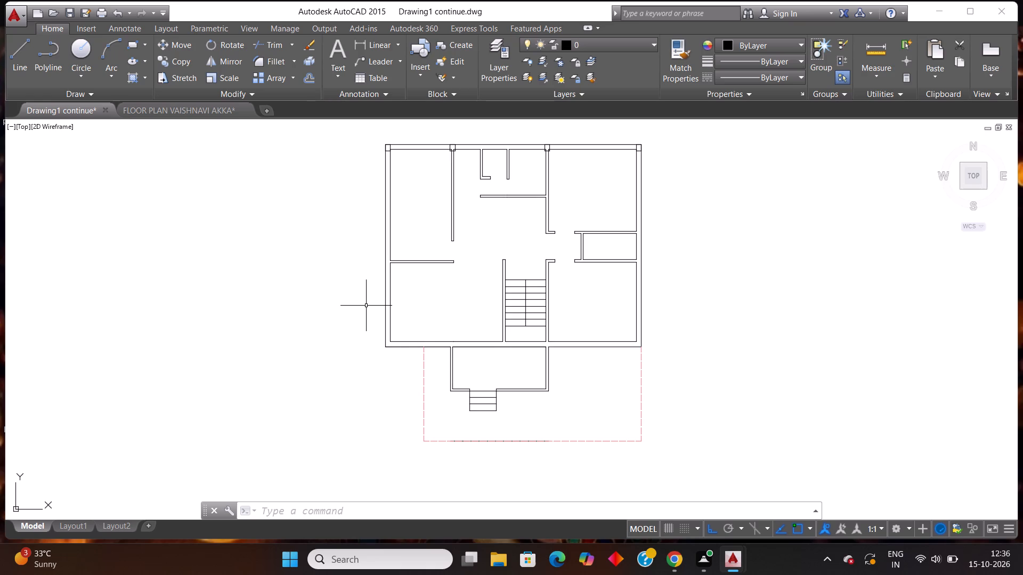
pyautogui.scroll(1, 510, 223)
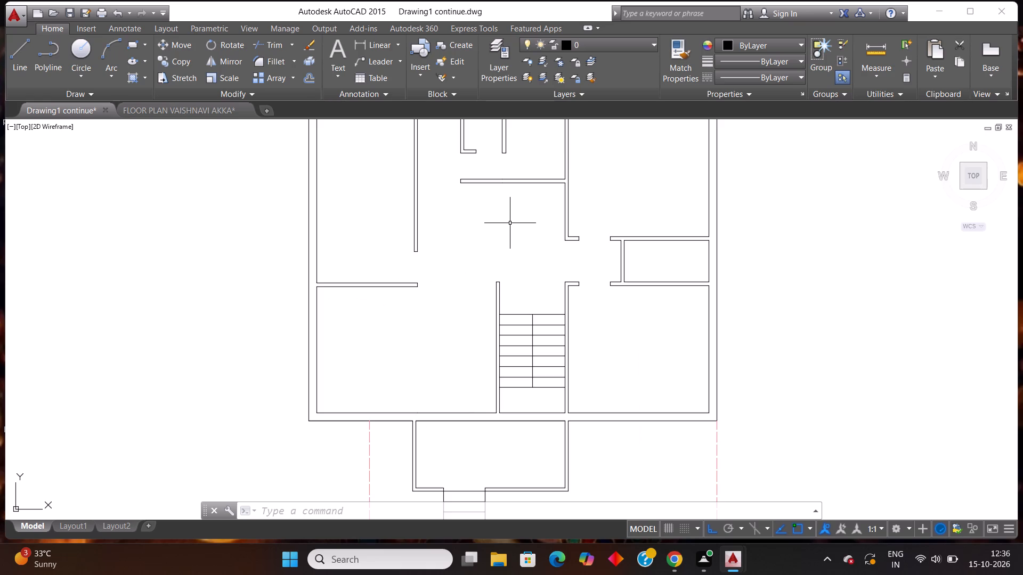
pyautogui.scroll(-1, 510, 223)
pyautogui.scroll(1, 465, 167)
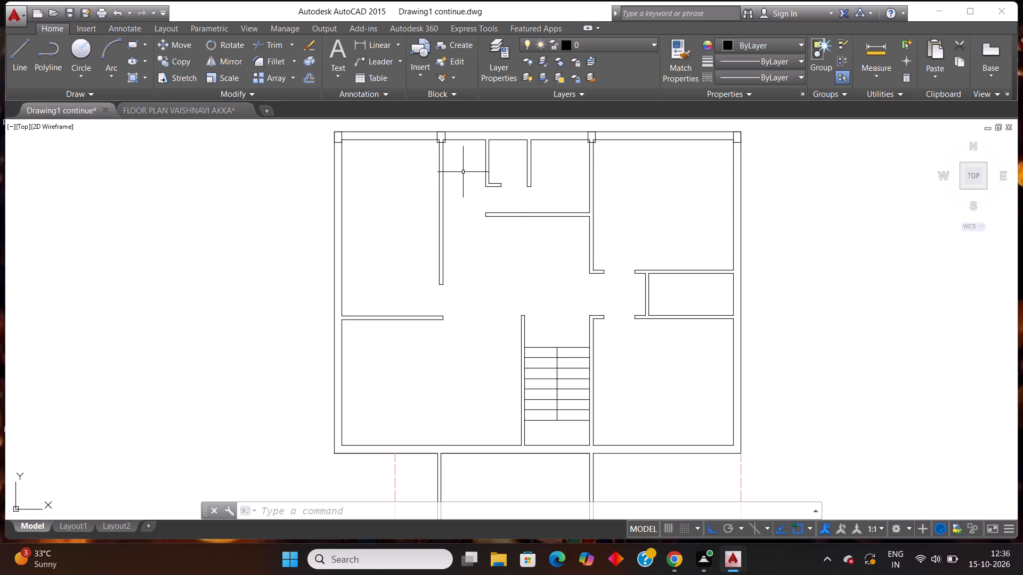
pyautogui.hotkey('ctrl', 'v')
pyautogui.click(380, 250)
# Rotate the spare column block in the upper left room a quarter turn so its long side lies horizontally.
pyautogui.click(408, 268)
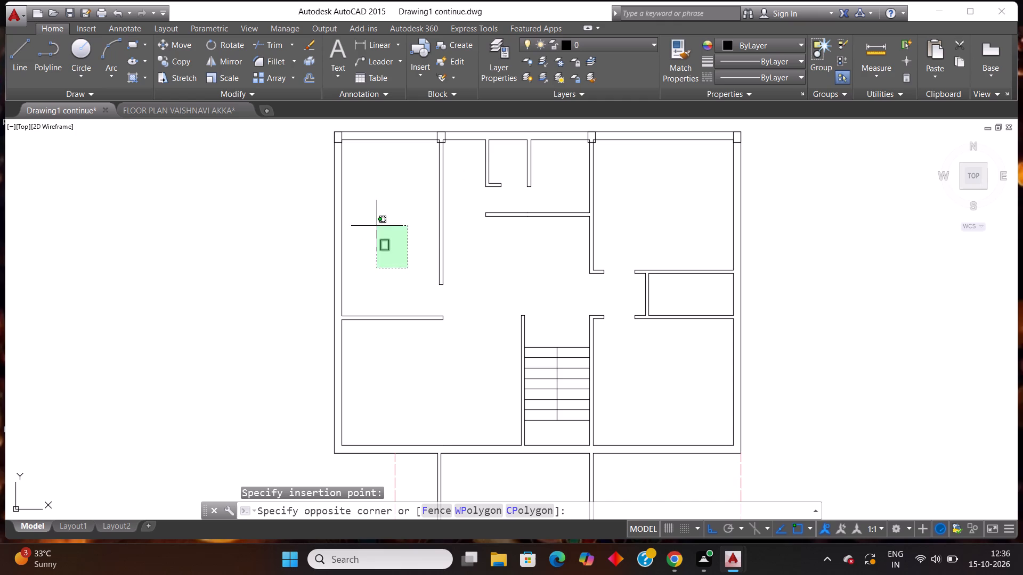
pyautogui.click(371, 221)
pyautogui.write('ro')
pyautogui.press('Return')
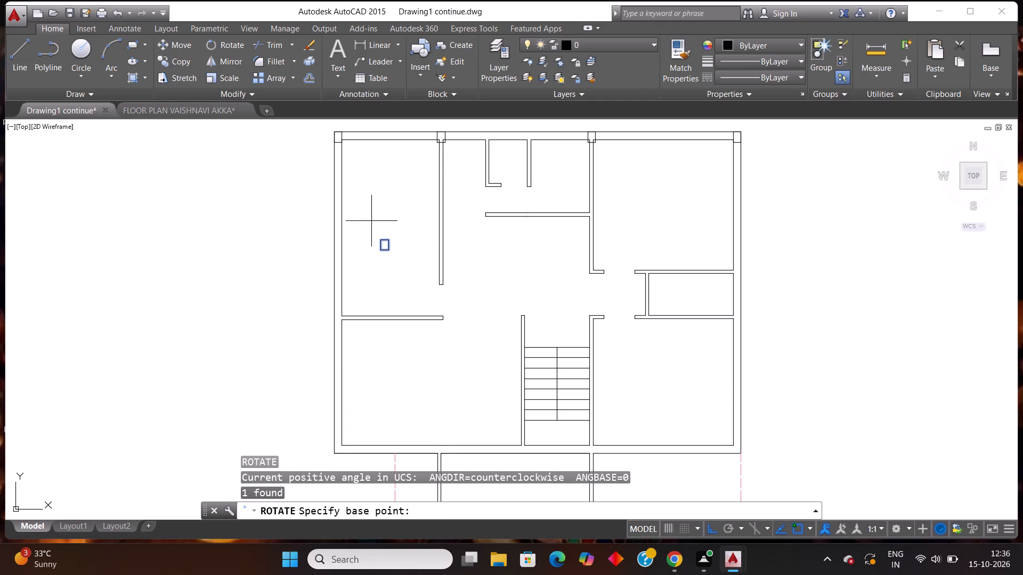
pyautogui.click(382, 240)
pyautogui.click(361, 281)
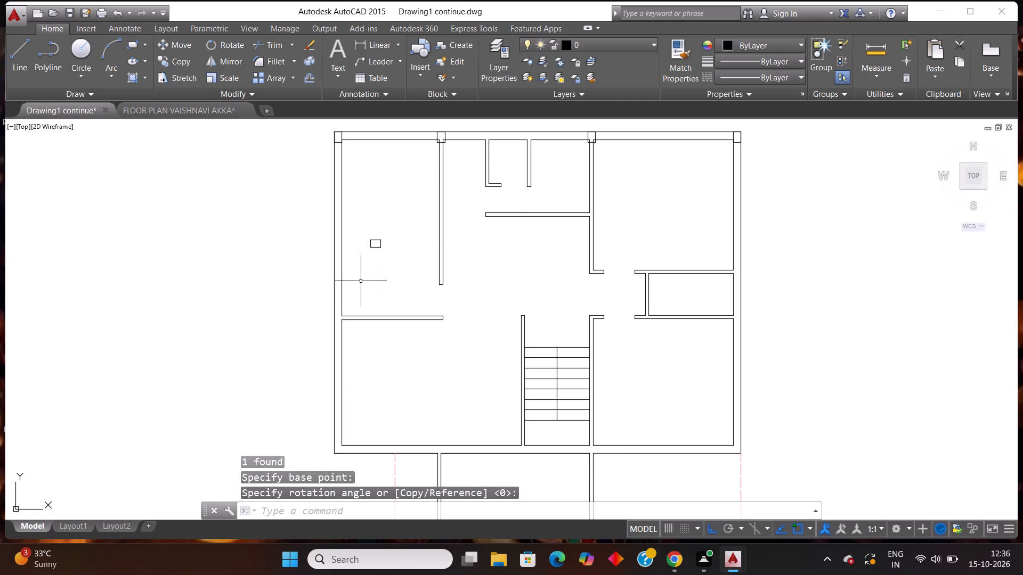
# Copy the rotated column block and paste it over the free lower end of the upper left room's right wall.
pyautogui.click(402, 251)
pyautogui.click(371, 218)
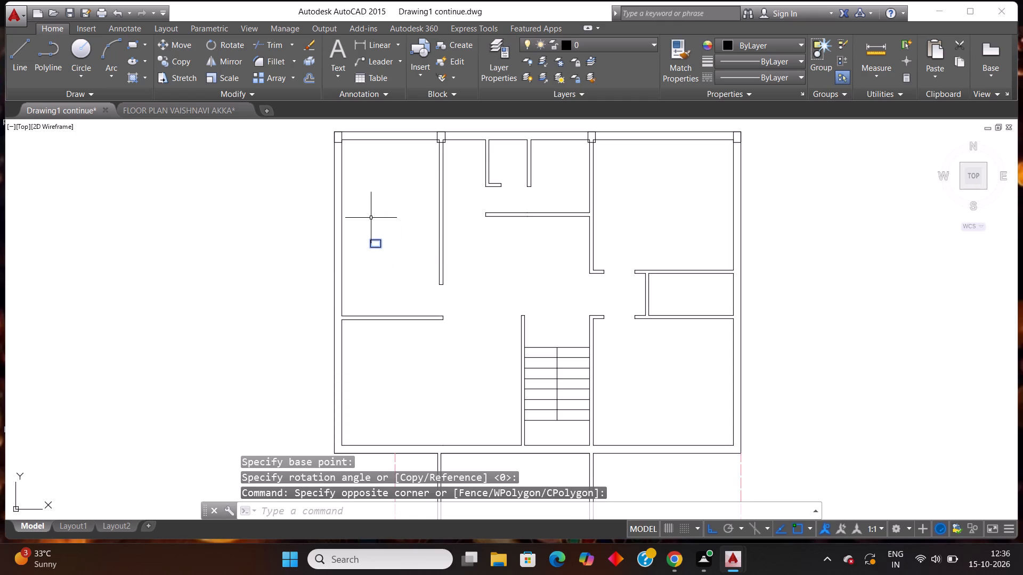
pyautogui.hotkey('ctrl', 'c')
pyautogui.hotkey('ctrl', 'v')
pyautogui.scroll(2, 434, 289)
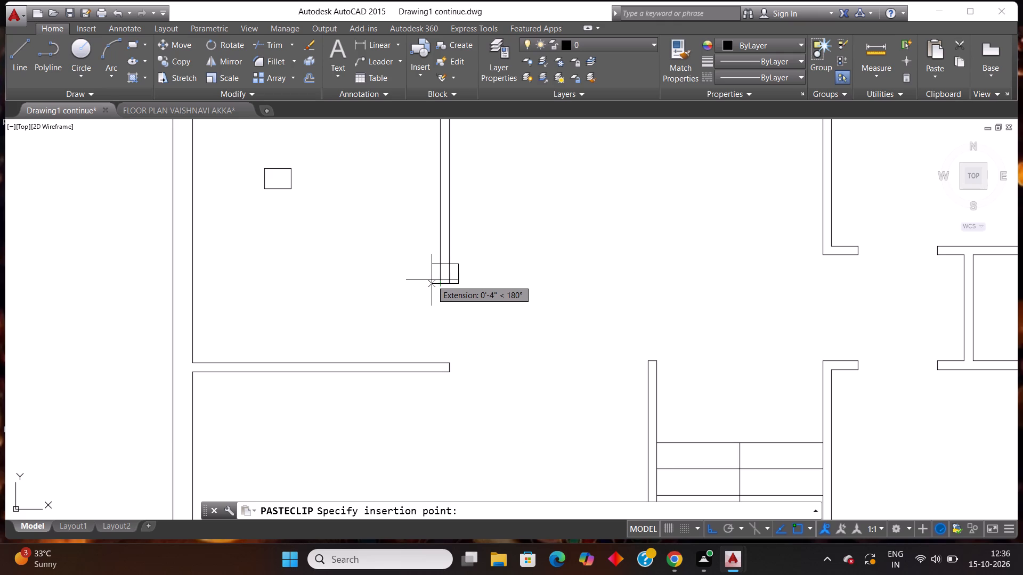
pyautogui.click(432, 280)
# Paste a horizontal column block at the lower left corner of the upper right room, where its left wall meets the short stub.
pyautogui.scroll(-1, 539, 289)
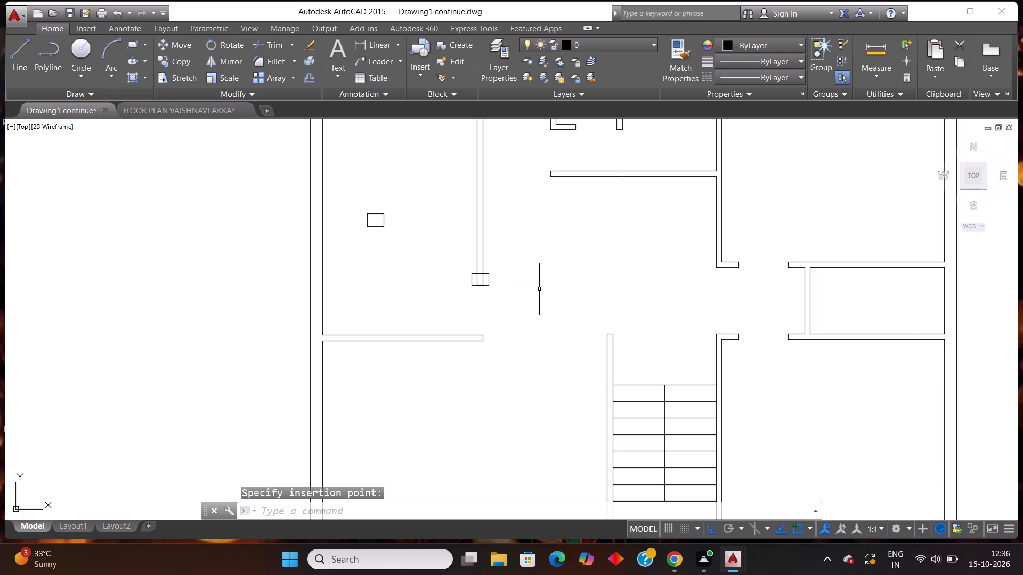
pyautogui.scroll(-2, 539, 289)
pyautogui.scroll(2, 622, 277)
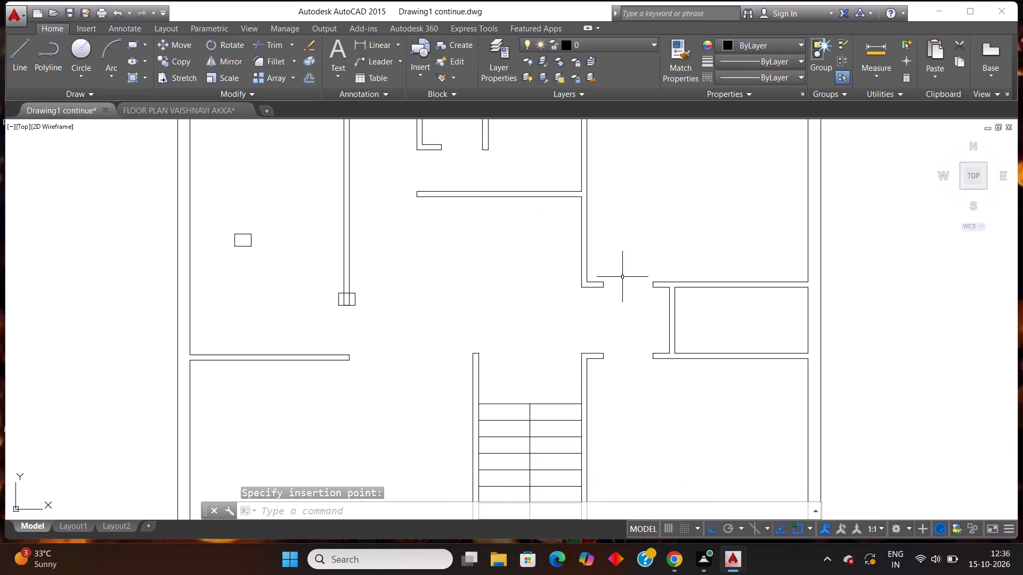
pyautogui.hotkey('ctrl', 'v')
pyautogui.scroll(1, 615, 285)
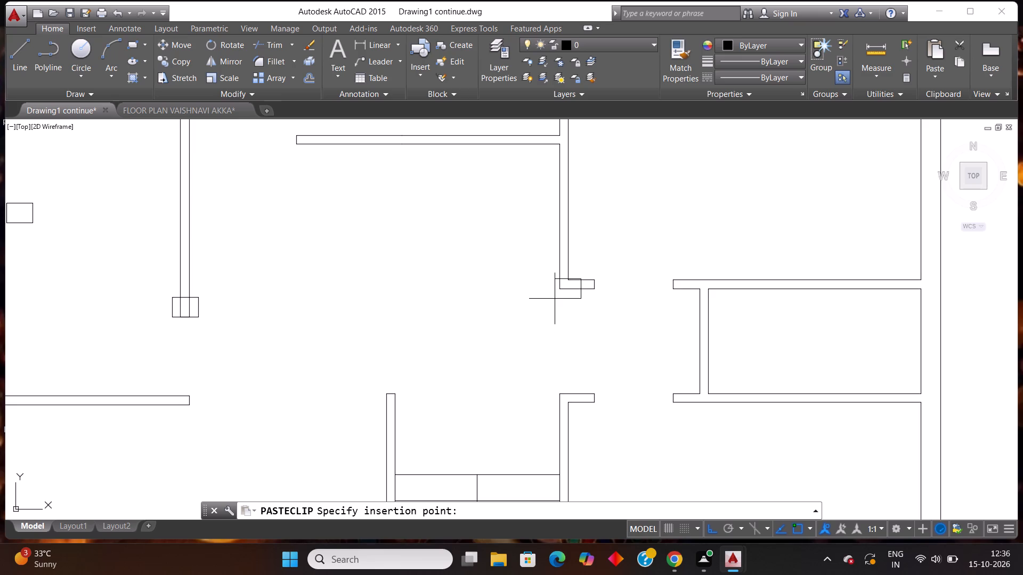
pyautogui.click(555, 300)
# Move that column block up so its top edge lines up with the upper edge of the short wall stub.
pyautogui.scroll(4, 581, 287)
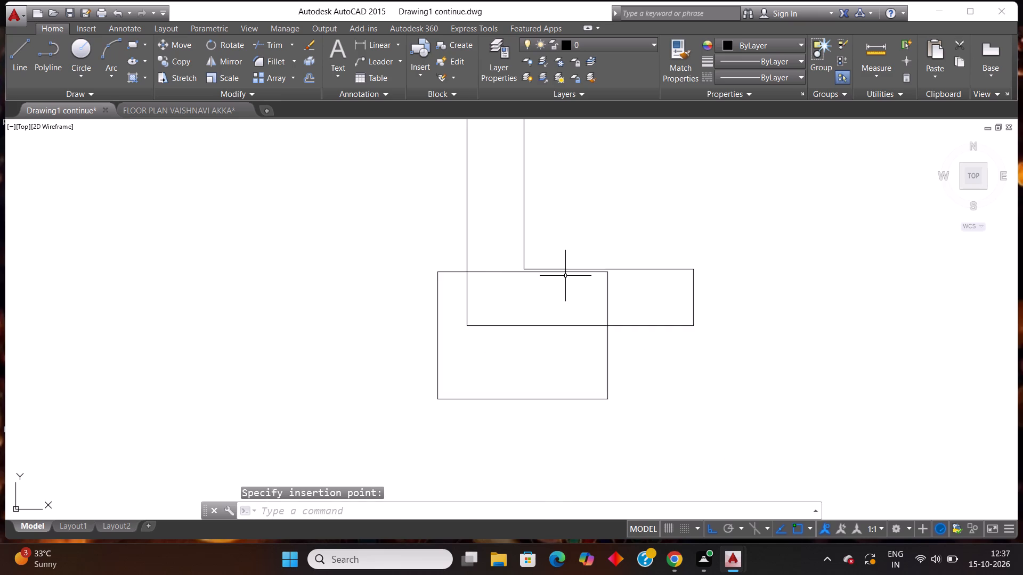
pyautogui.scroll(-1, 565, 276)
pyautogui.scroll(2, 565, 276)
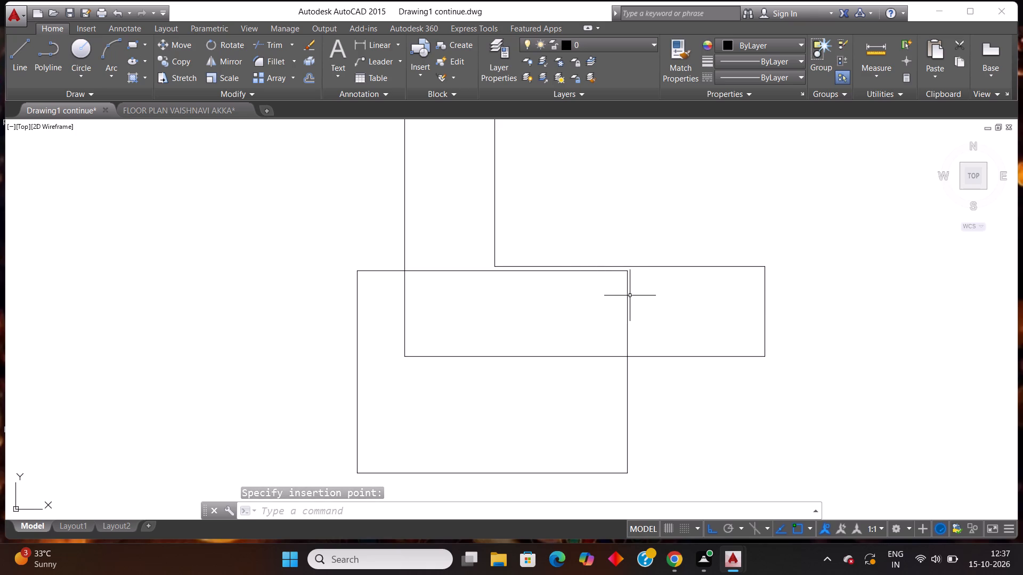
pyautogui.click(630, 295)
pyautogui.click(613, 297)
pyautogui.press('m')
pyautogui.press('Return')
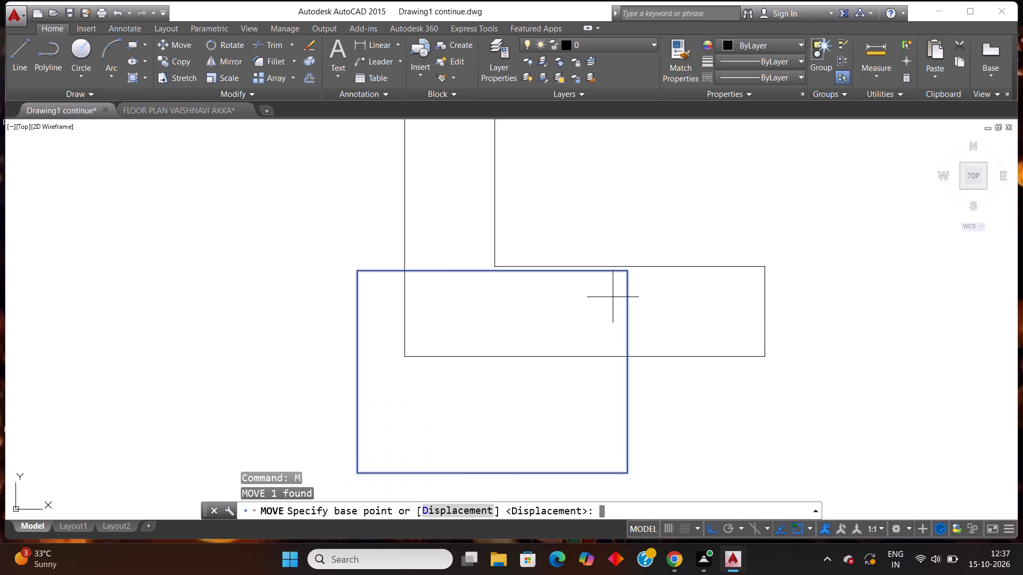
pyautogui.click(630, 272)
pyautogui.click(630, 267)
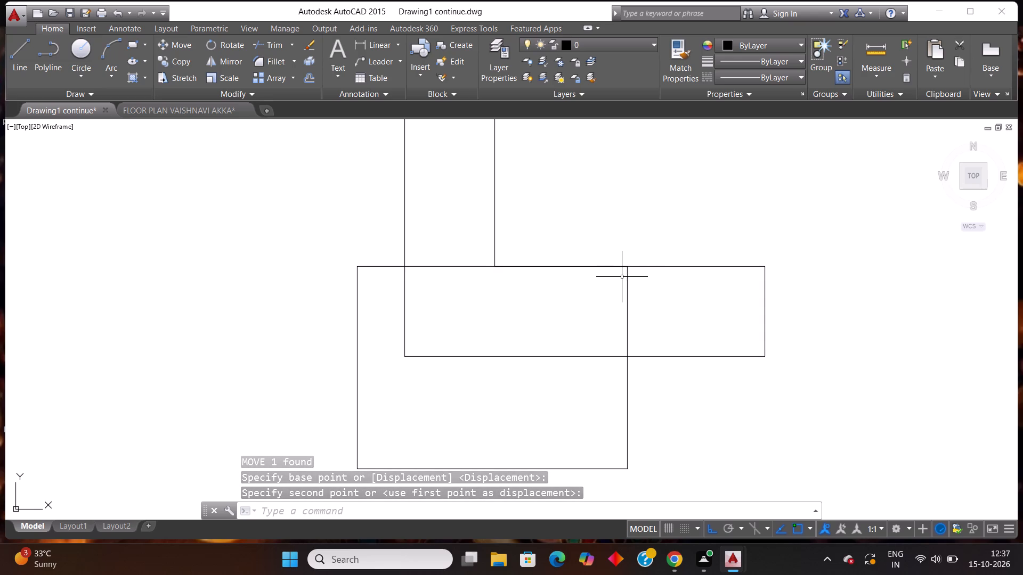
# Paste a horizontal column block where the upper right room's bottom wall meets the right outer wall.
pyautogui.scroll(-7, 620, 286)
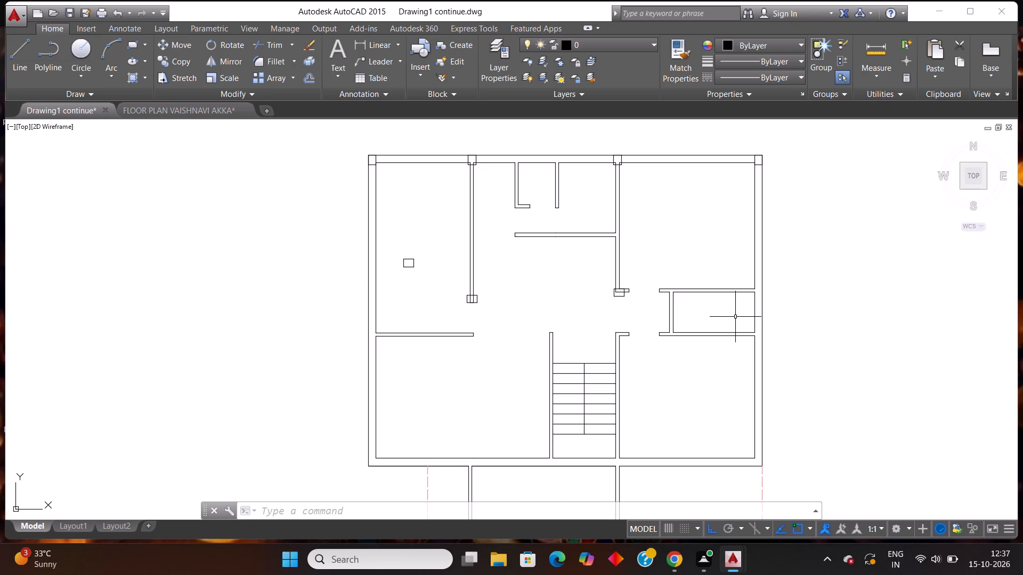
pyautogui.scroll(1, 813, 298)
pyautogui.hotkey('ctrl', 'v')
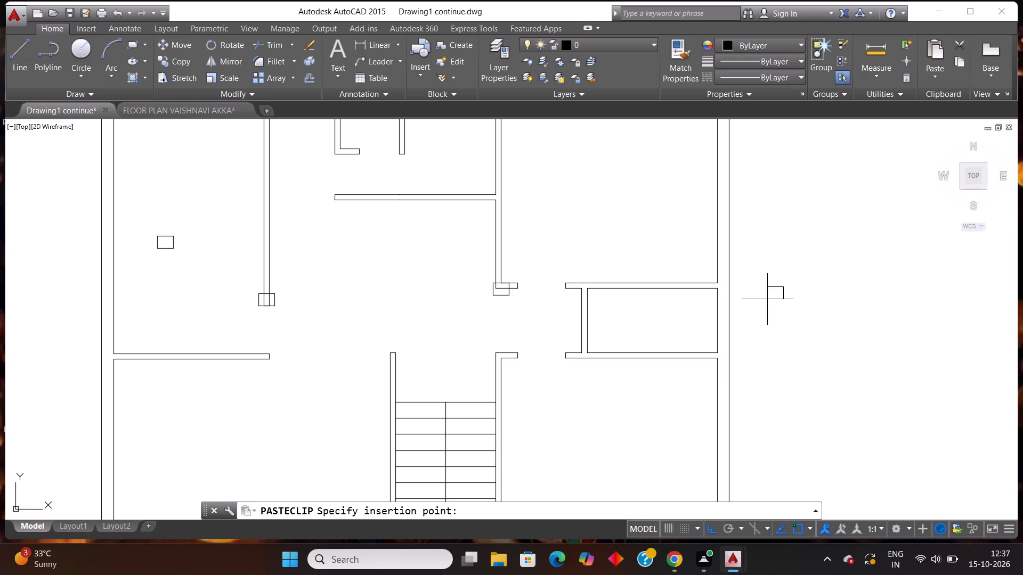
pyautogui.scroll(1, 762, 298)
pyautogui.click(682, 292)
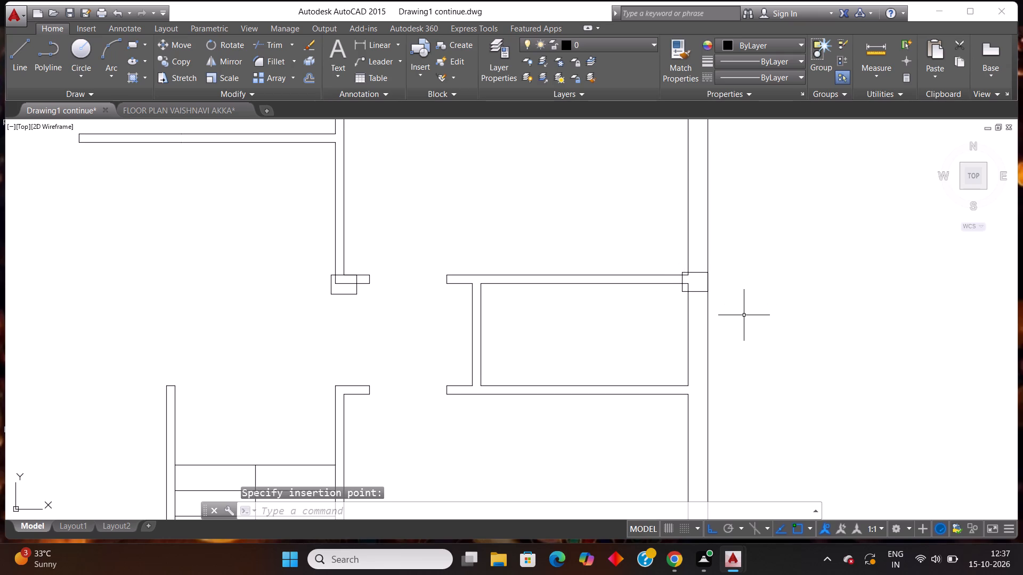
# Move the column block at the upper right room's lower right junction left so its right edge sits flush with the outer wall face.
pyautogui.scroll(4, 730, 271)
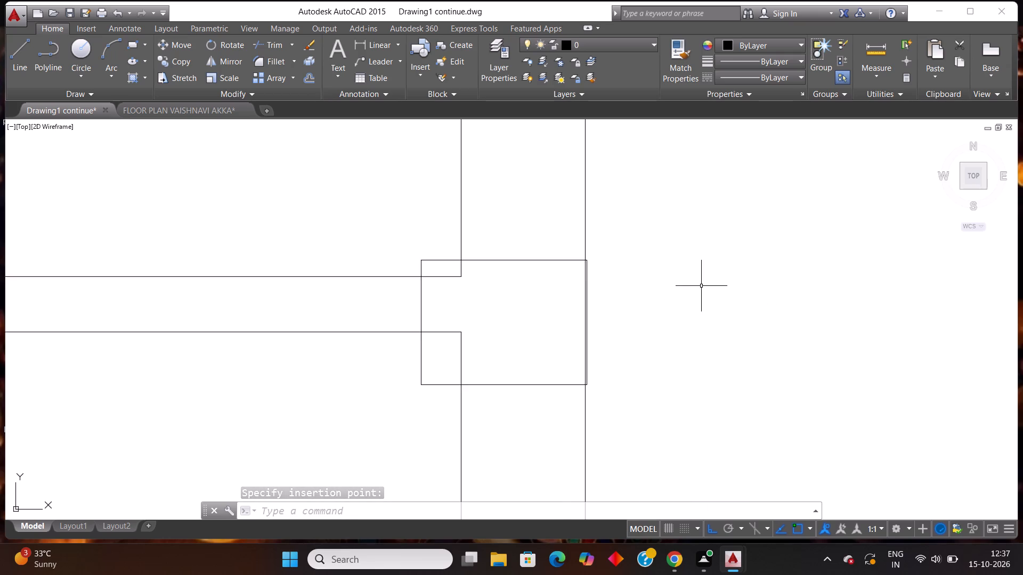
pyautogui.scroll(1, 621, 285)
pyautogui.click(517, 480)
pyautogui.click(493, 392)
pyautogui.press('m')
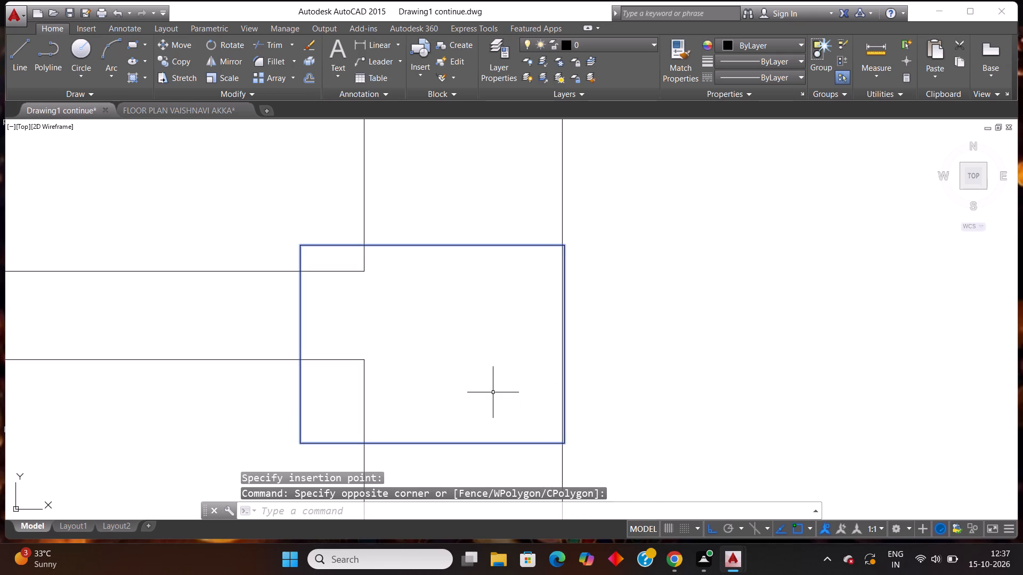
pyautogui.press('Return')
pyautogui.scroll(1, 574, 224)
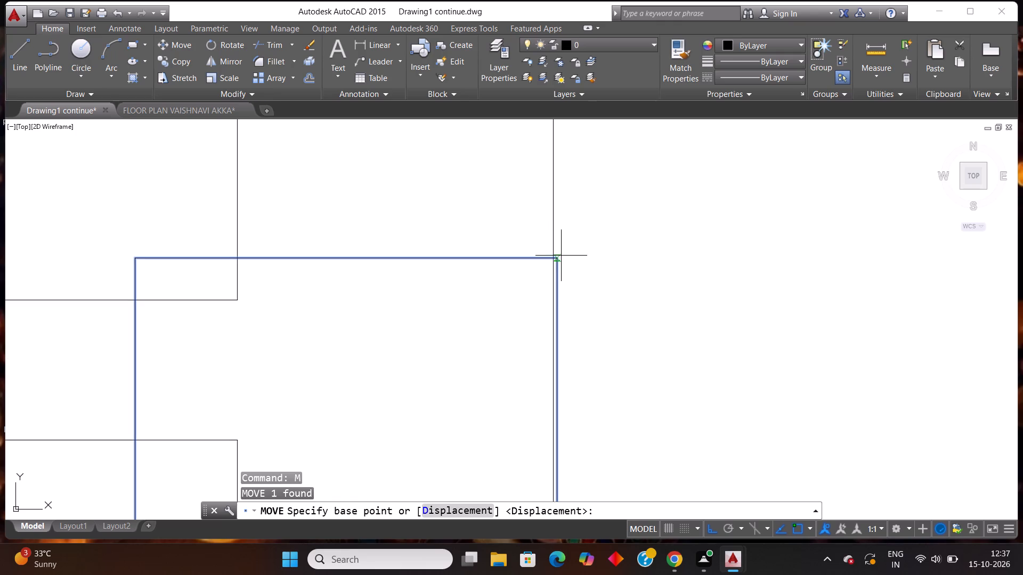
pyautogui.click(559, 259)
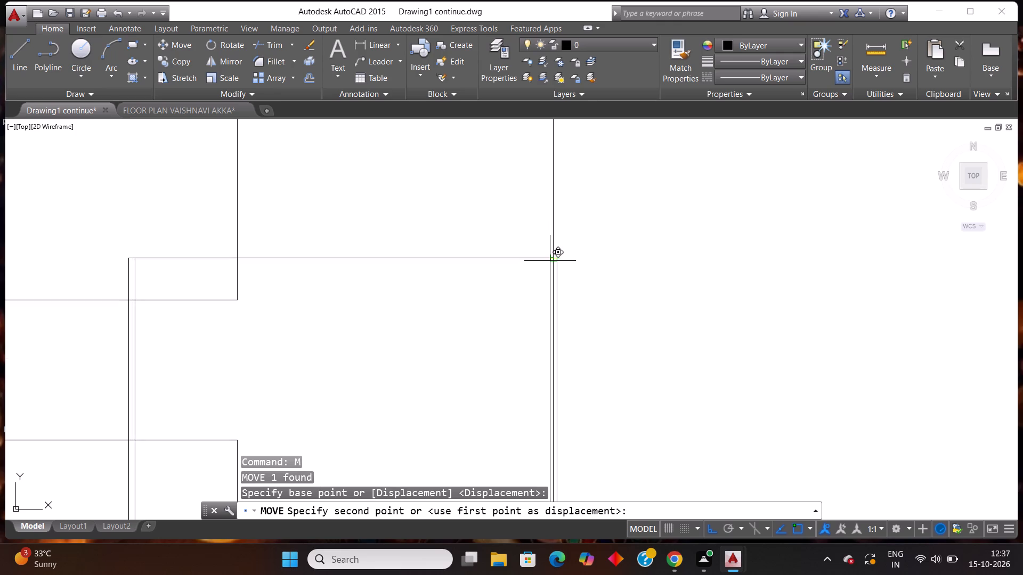
pyautogui.click(553, 260)
# Paste a horizontal column block where the upper left room's bottom wall meets the left outer wall, flush with its outer face.
pyautogui.scroll(-5, 657, 269)
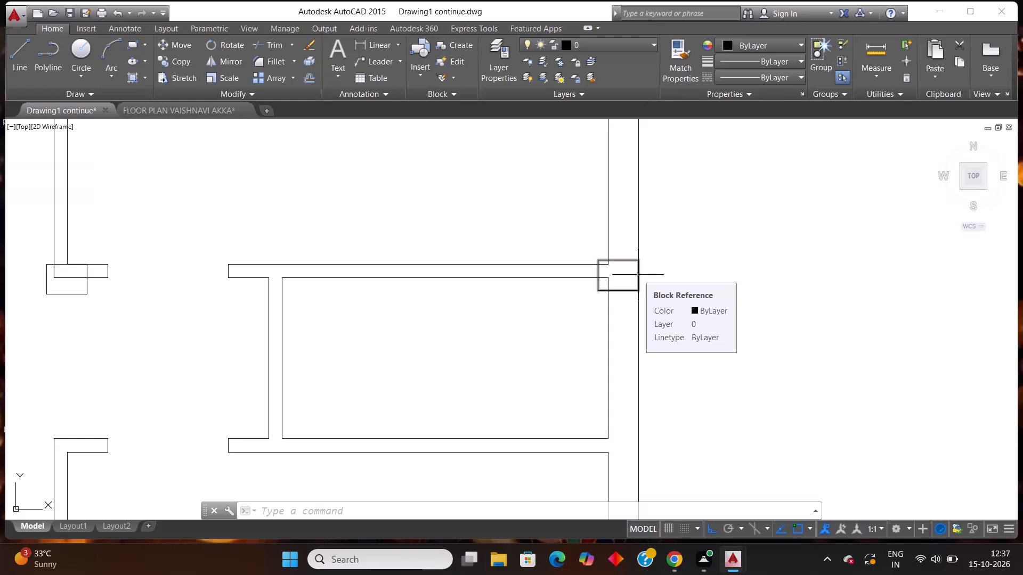
pyautogui.scroll(-2, 640, 285)
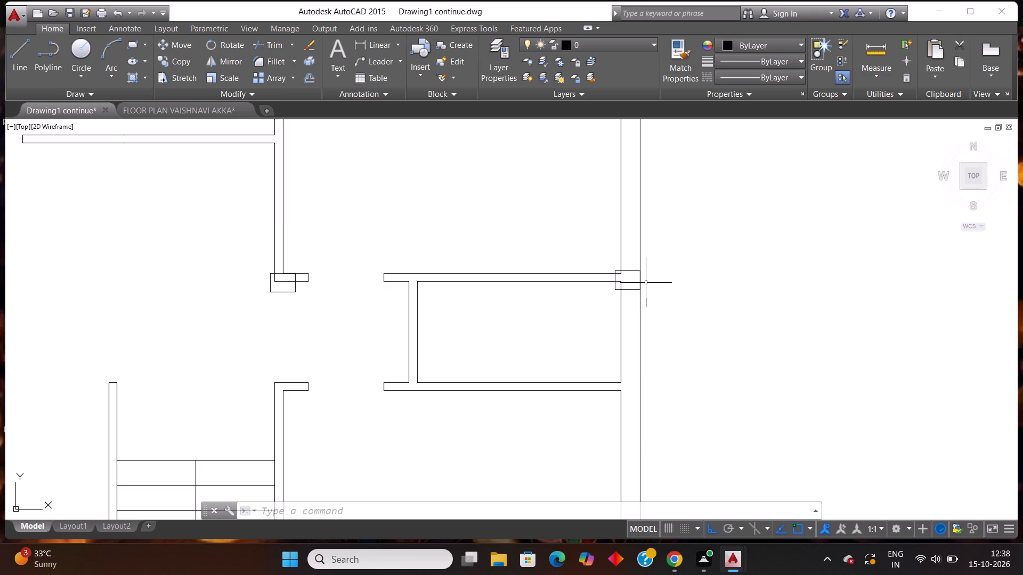
pyautogui.scroll(-4, 610, 301)
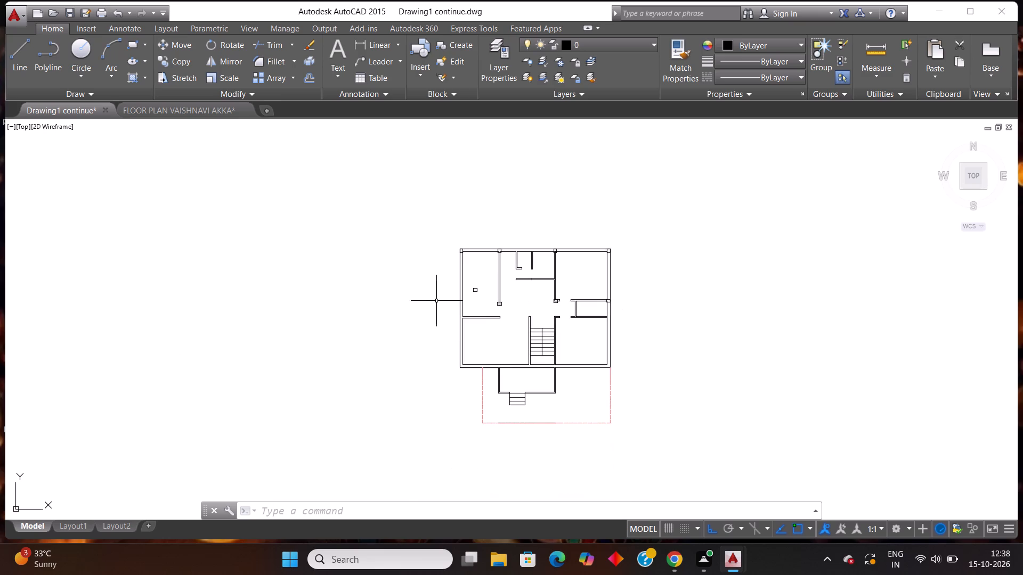
pyautogui.hotkey('ctrl', 'v')
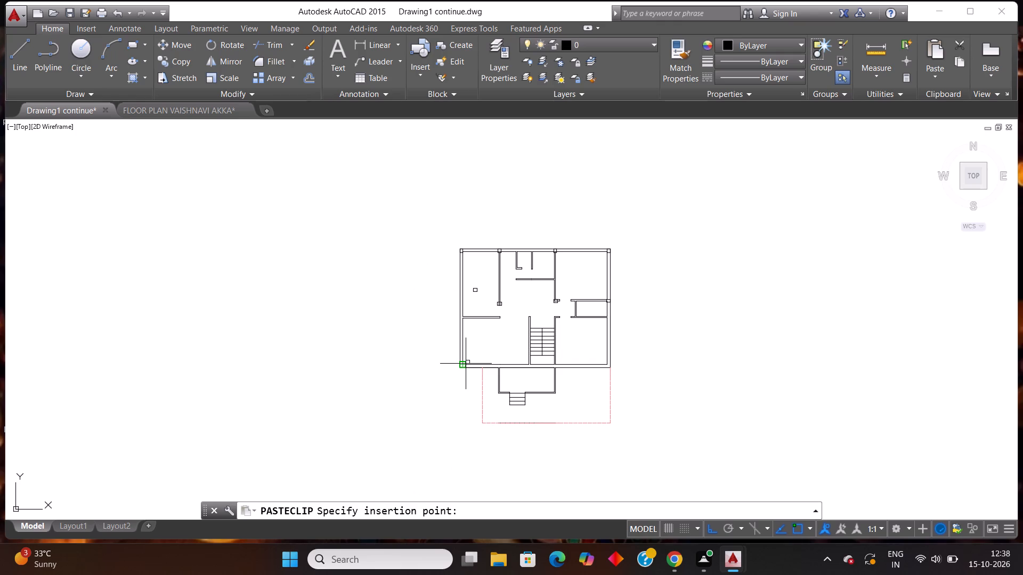
pyautogui.scroll(4, 460, 314)
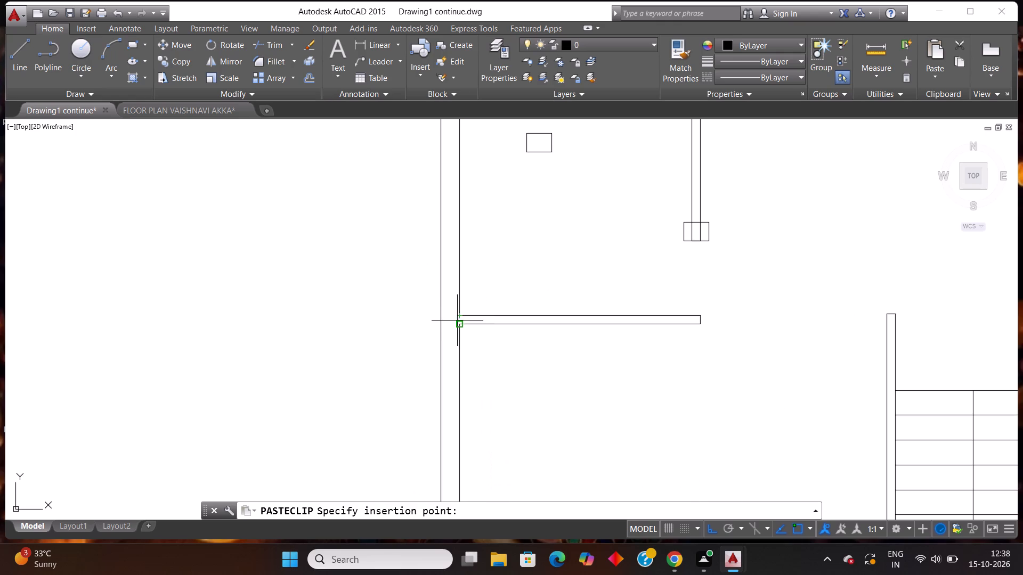
pyautogui.click(441, 332)
# Paste a spare horizontal column block in the open space just above the staircase's left wall.
pyautogui.scroll(3, 446, 314)
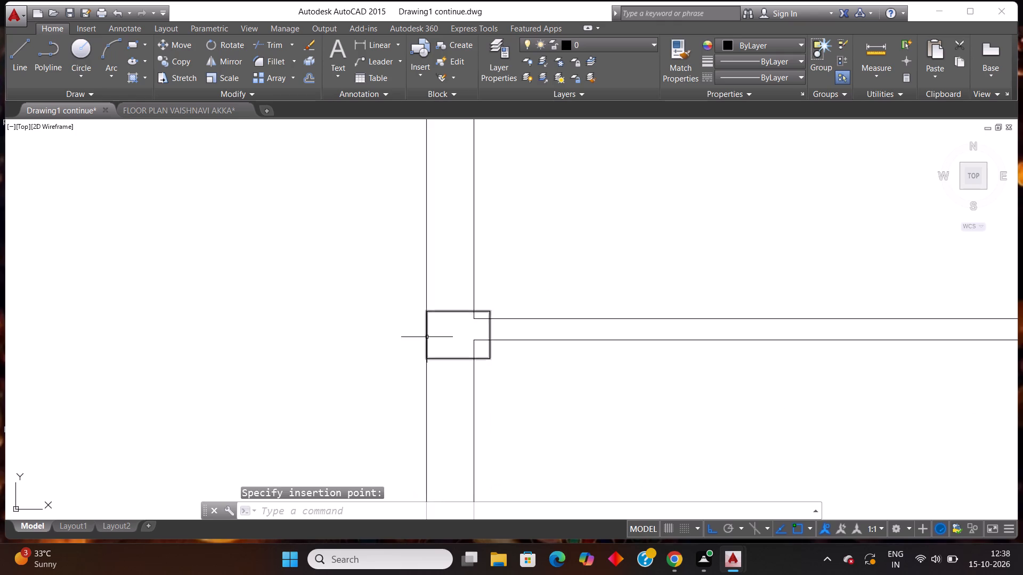
pyautogui.scroll(4, 427, 337)
pyautogui.scroll(-9, 427, 337)
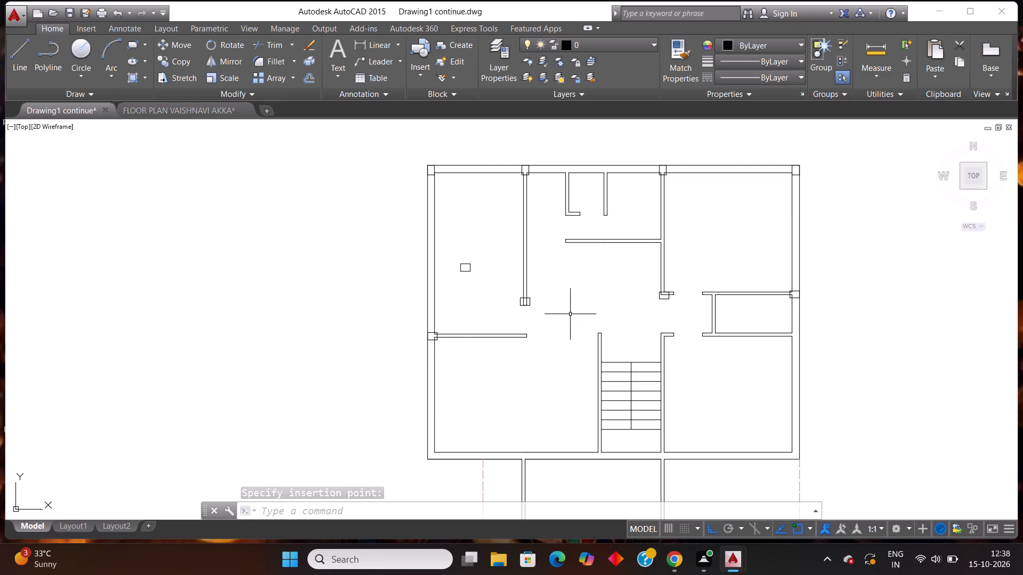
pyautogui.hotkey('ctrl', 'v')
pyautogui.scroll(2, 631, 328)
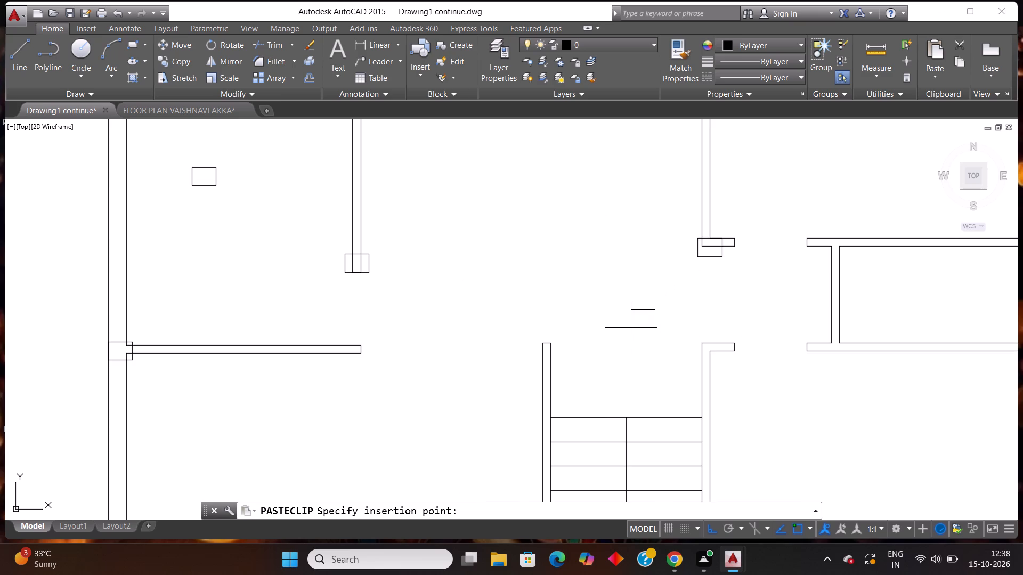
pyautogui.click(543, 314)
# Rotate that spare column block a quarter turn so it stands upright.
pyautogui.click(614, 332)
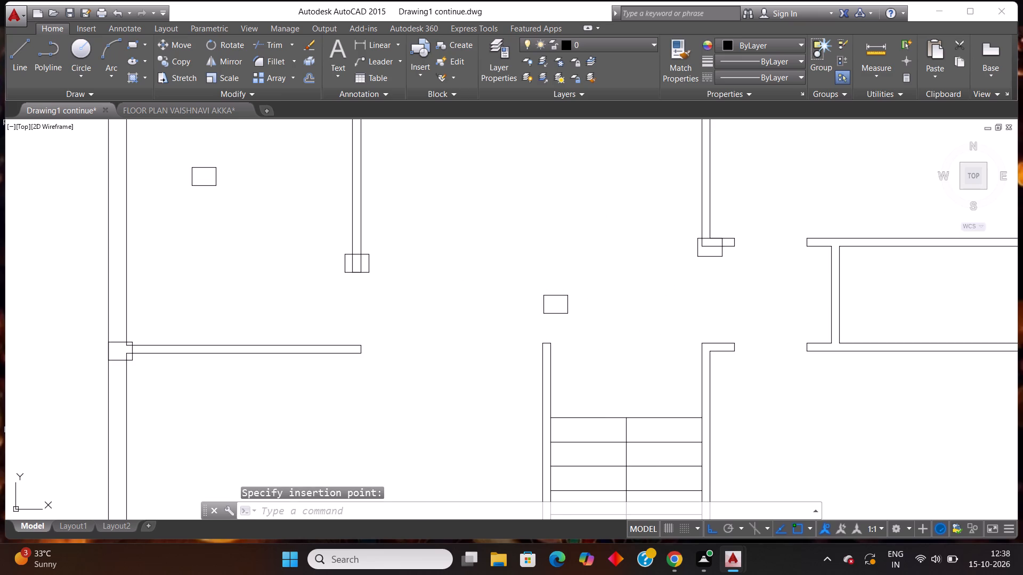
pyautogui.click(502, 249)
pyautogui.write('ro')
pyautogui.press('Return')
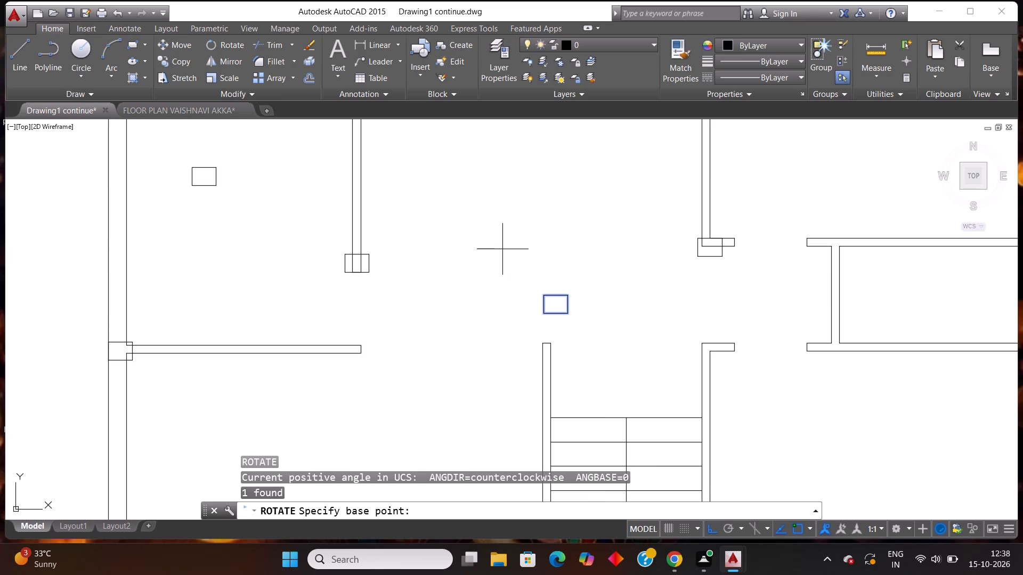
pyautogui.click(565, 311)
pyautogui.click(584, 332)
# Copy the upright column block and paste it at the upper end of the staircase's left wall, flush with its left face.
pyautogui.moveTo(597, 330); pyautogui.dragTo(597, 325)
pyautogui.click(558, 259)
pyautogui.hotkey('ctrl', 'c')
pyautogui.hotkey('ctrl', 'v')
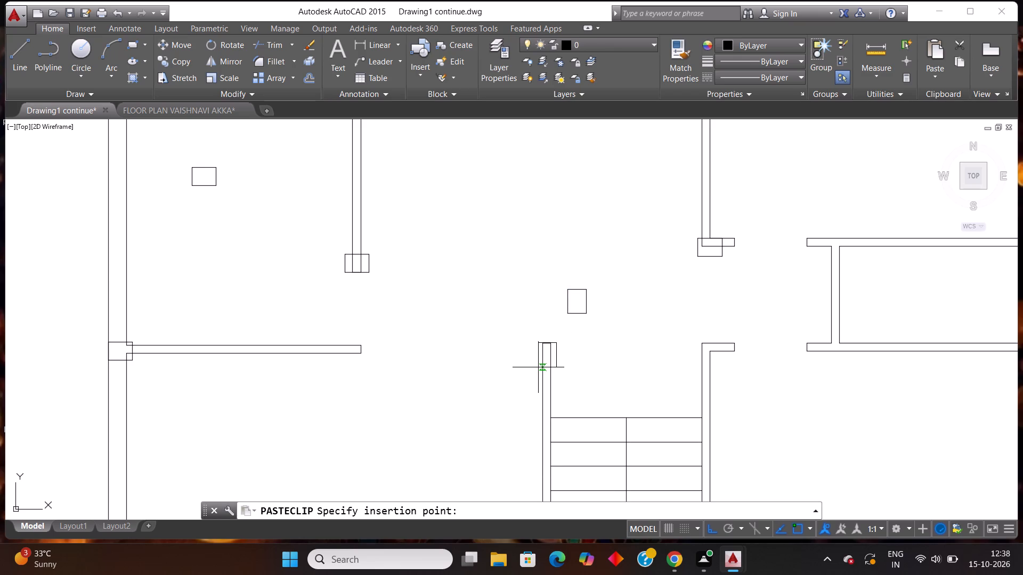
pyautogui.click(538, 367)
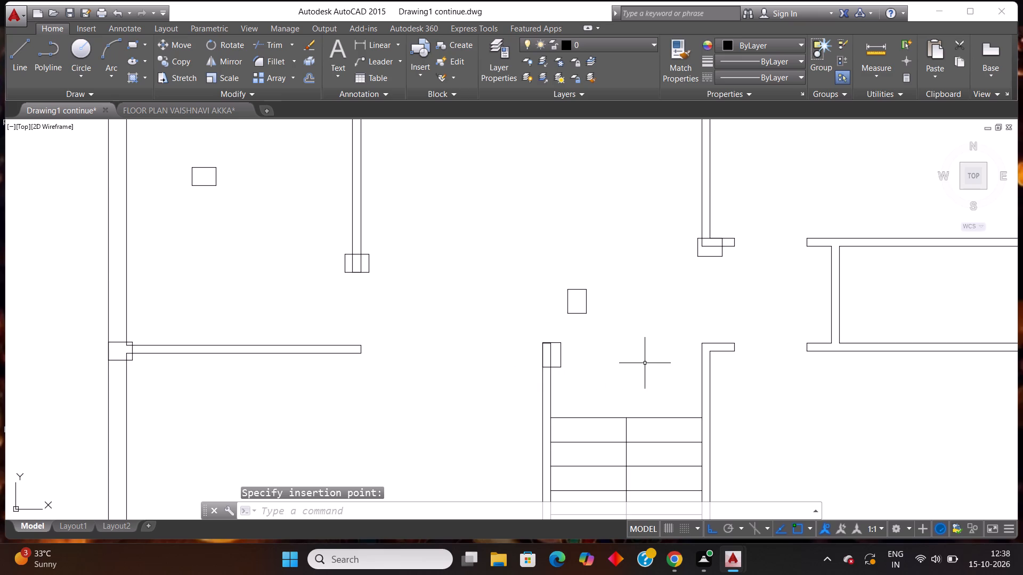
# Paste an upright column block at the upper end of the staircase's right wall, where it meets the short stub.
pyautogui.hotkey('ctrl', 'v')
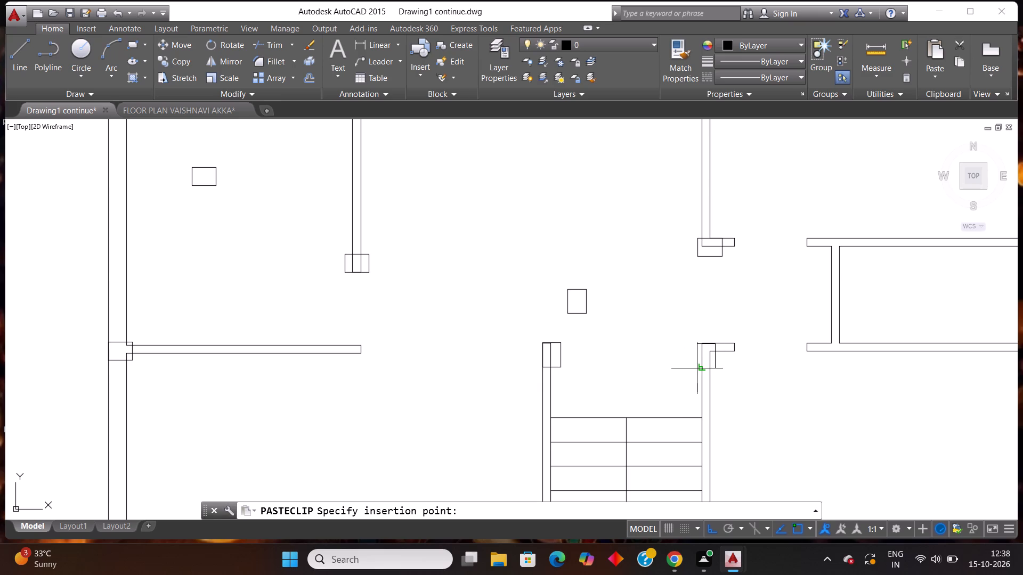
pyautogui.click(700, 368)
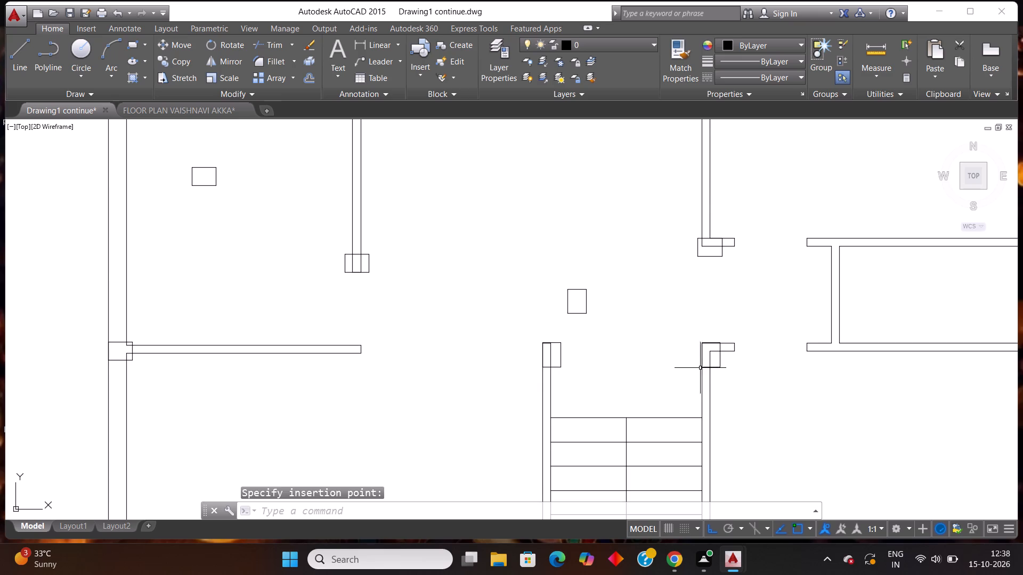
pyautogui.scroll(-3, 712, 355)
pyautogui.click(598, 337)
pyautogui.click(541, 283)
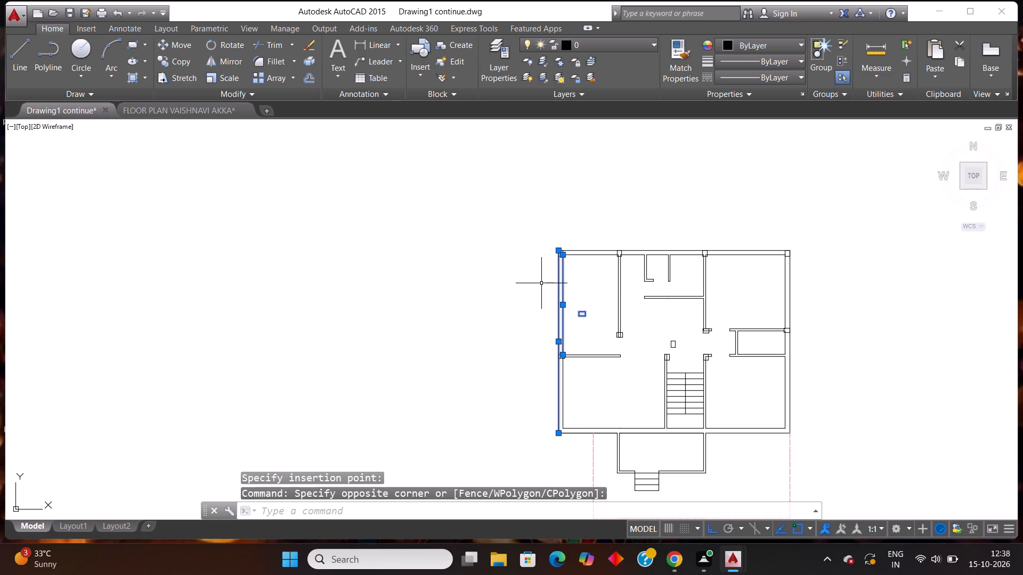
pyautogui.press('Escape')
# Copy the spare horizontal column block in the upper left room and paste it where the small right-hand room's bottom wall meets the outer wall.
pyautogui.click(599, 322)
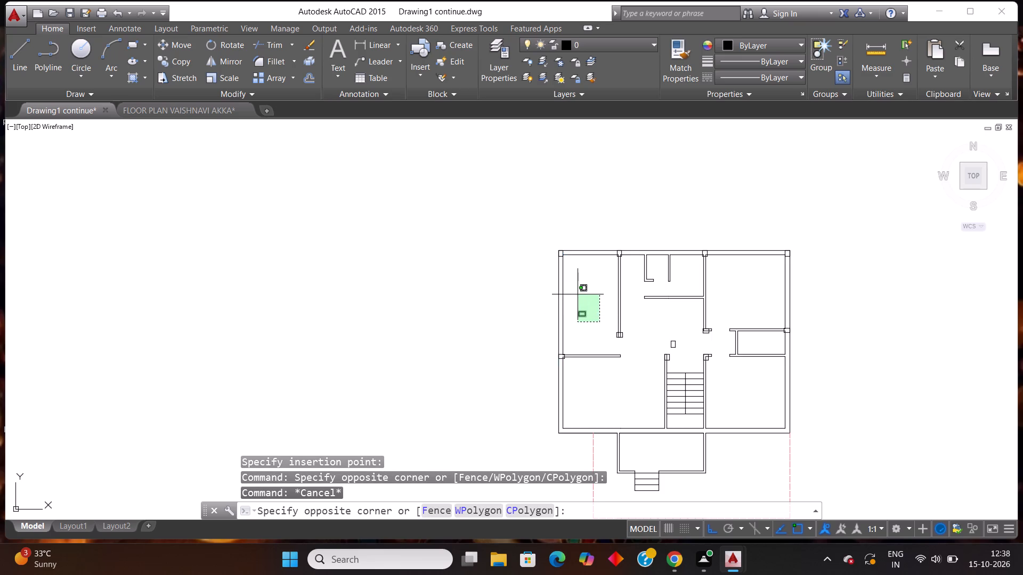
pyautogui.click(578, 294)
pyautogui.hotkey('ctrl', 'c')
pyautogui.hotkey('ctrl', 'v')
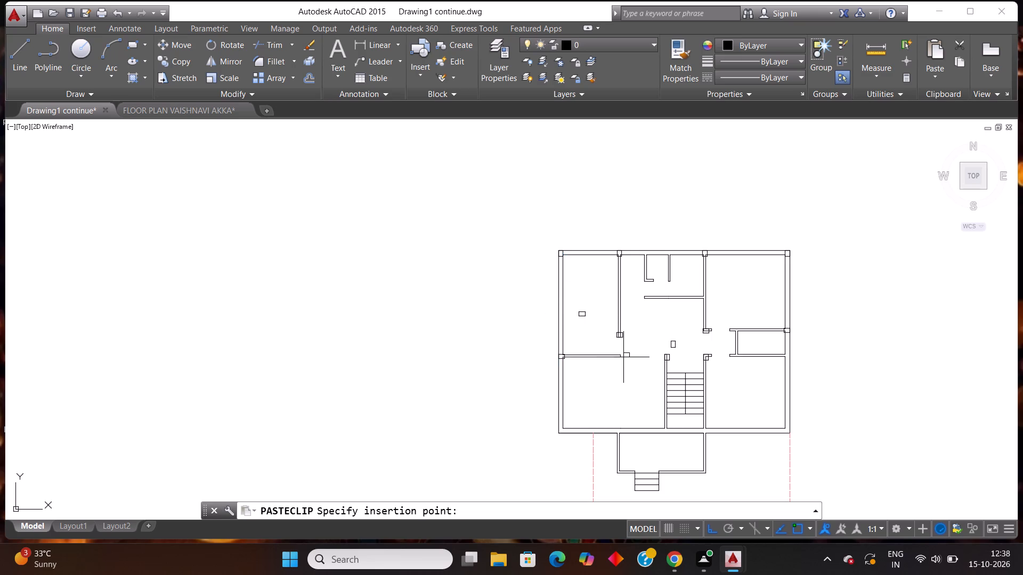
pyautogui.scroll(4, 780, 357)
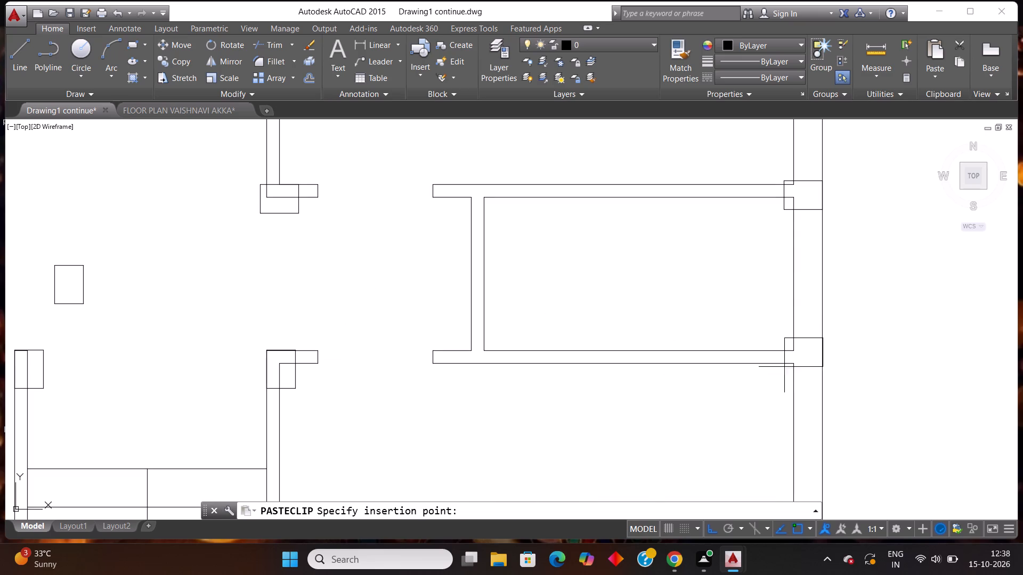
pyautogui.click(784, 370)
# Move that pasted column block left so its right edge sits flush with the right outer wall's outer face.
pyautogui.scroll(2, 832, 365)
pyautogui.click(777, 397)
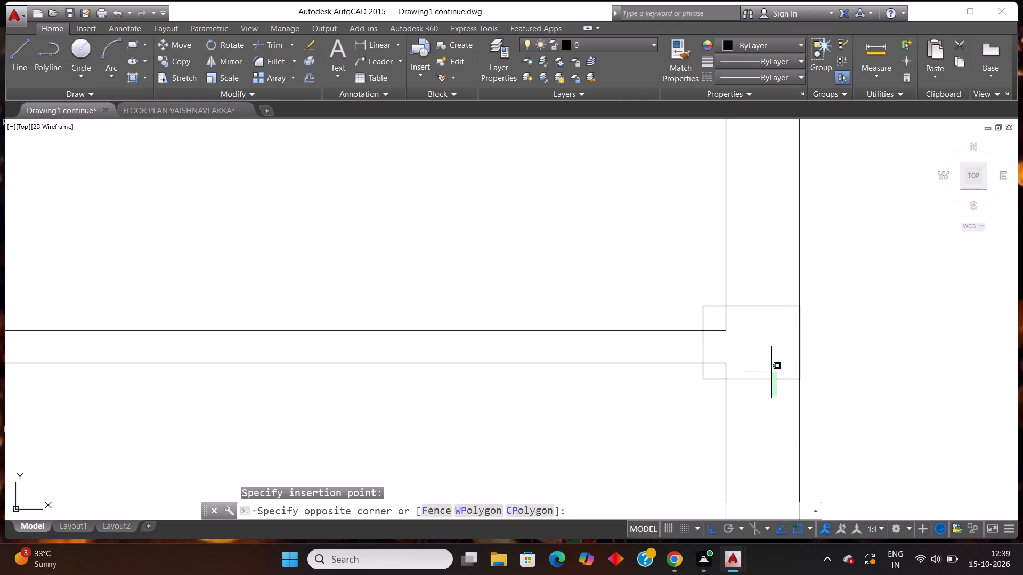
pyautogui.click(767, 361)
pyautogui.press('m')
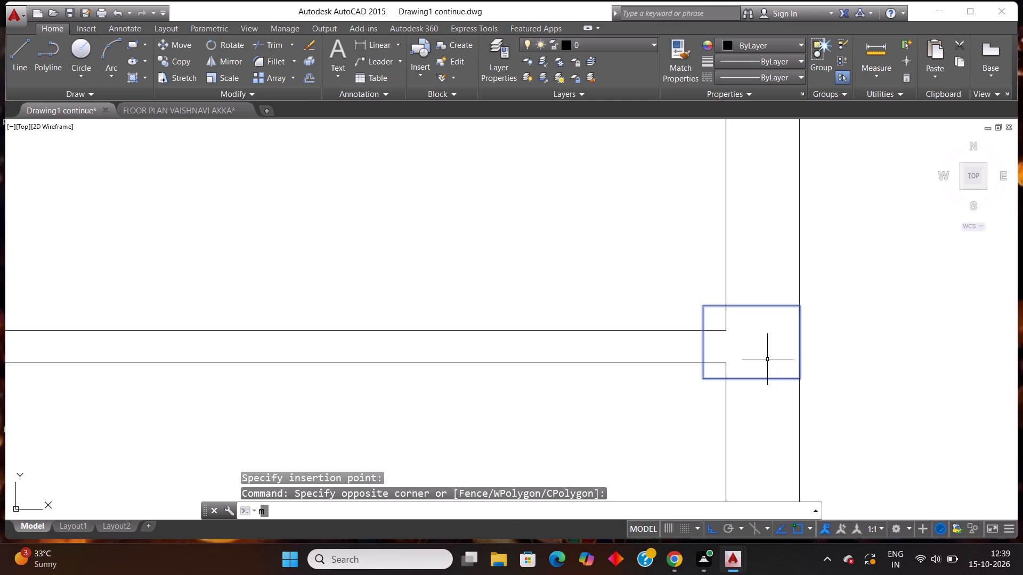
pyautogui.press('Return')
pyautogui.scroll(3, 815, 297)
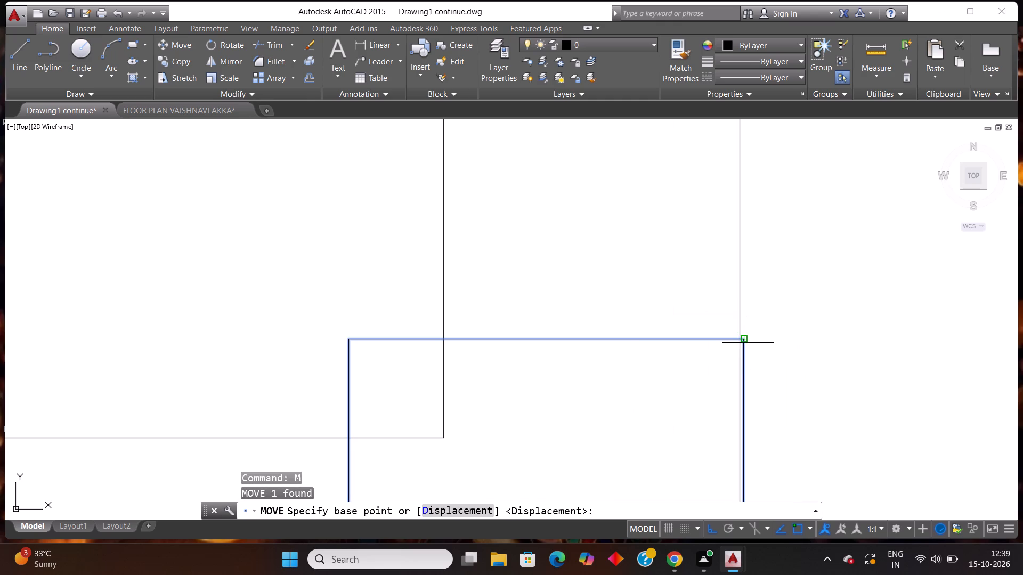
pyautogui.click(748, 343)
pyautogui.click(740, 343)
# Paste a horizontal column block at the lower right outer corner of the house.
pyautogui.scroll(-5, 812, 340)
pyautogui.scroll(-4, 765, 300)
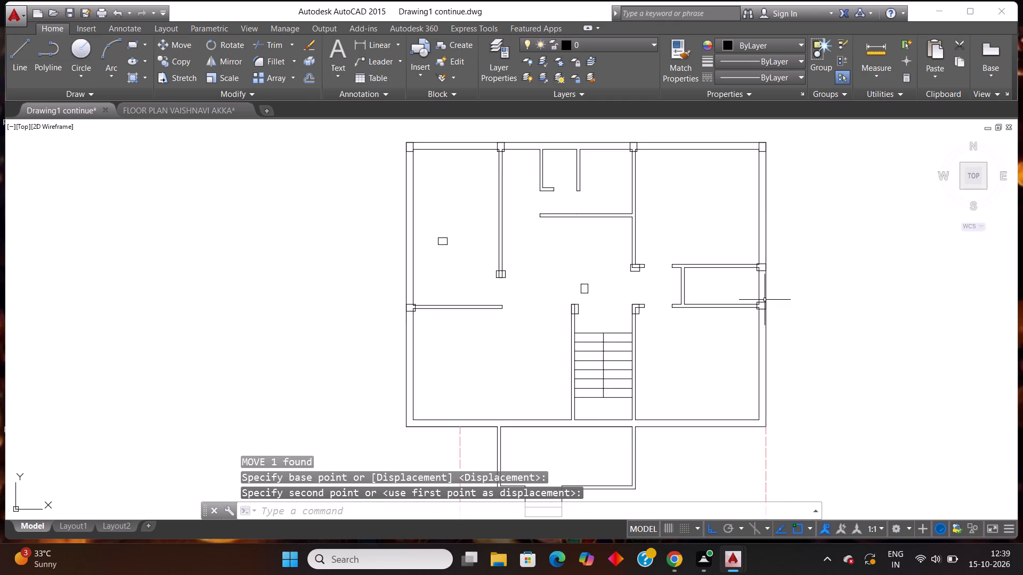
pyautogui.scroll(2, 775, 393)
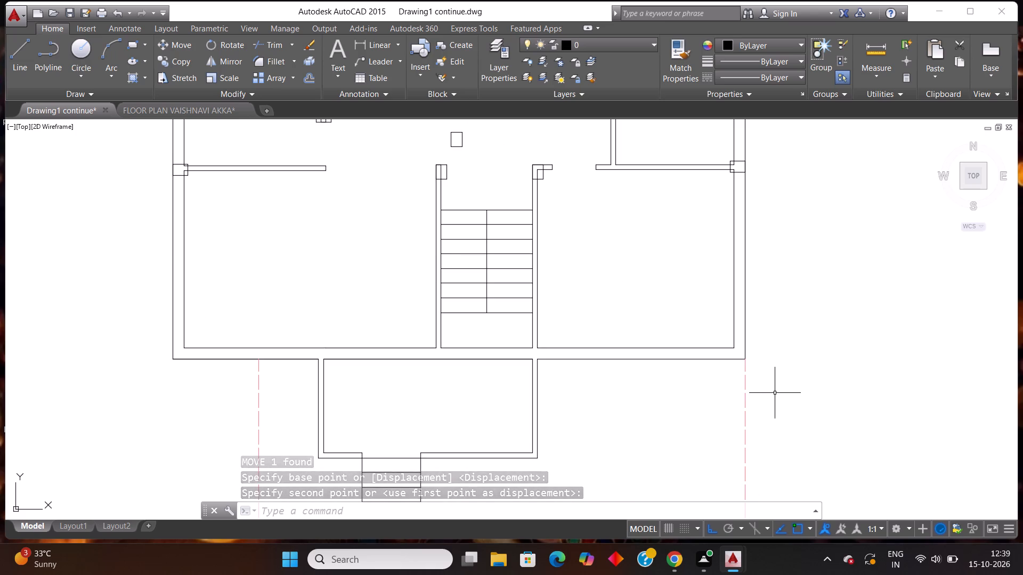
pyautogui.hotkey('ctrl', 'v')
pyautogui.scroll(2, 732, 356)
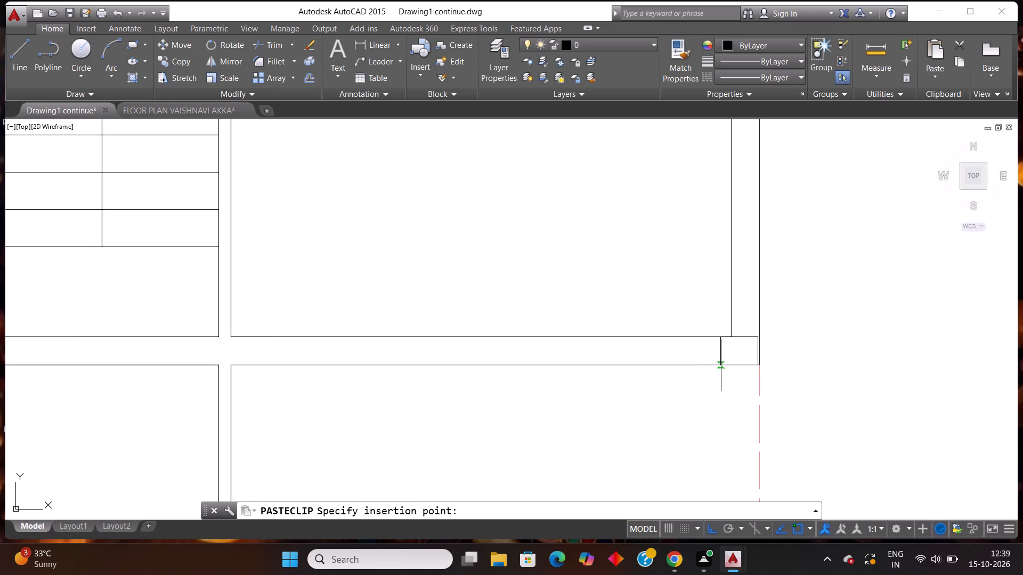
pyautogui.click(722, 365)
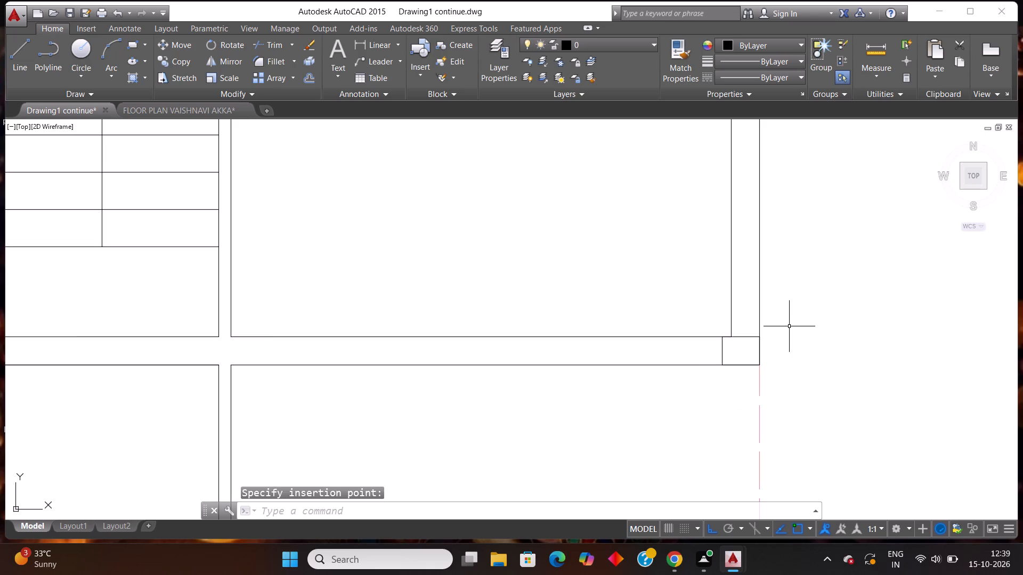
# Paste a horizontal column block at the lower left outer corner of the house.
pyautogui.scroll(-2, 787, 324)
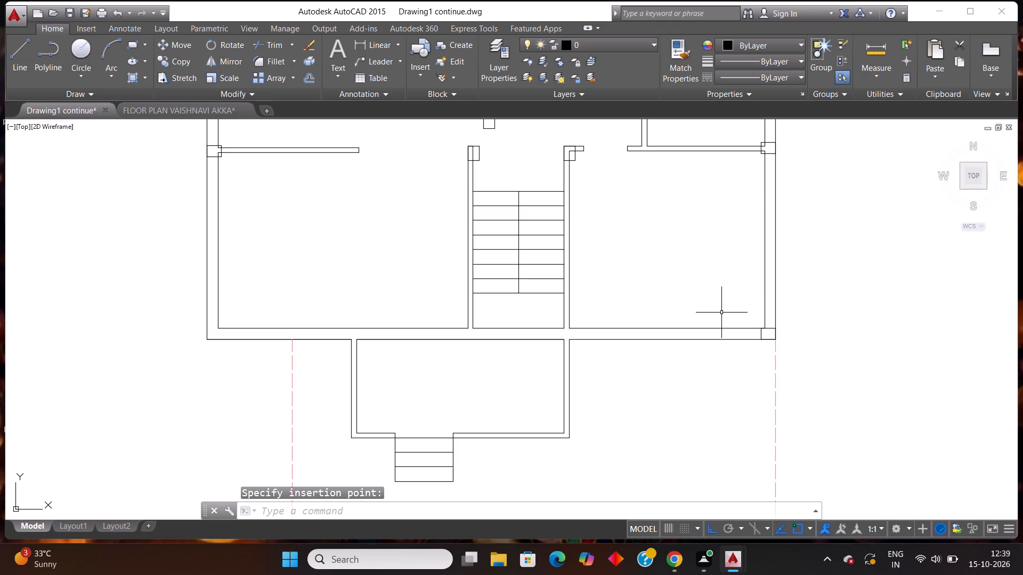
pyautogui.hotkey('ctrl', 'v')
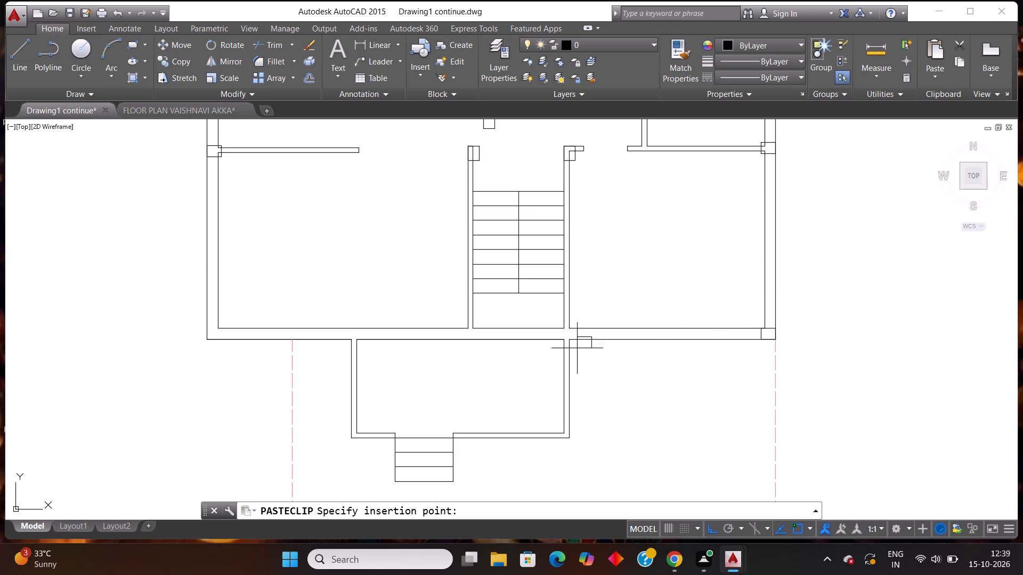
pyautogui.scroll(2, 202, 348)
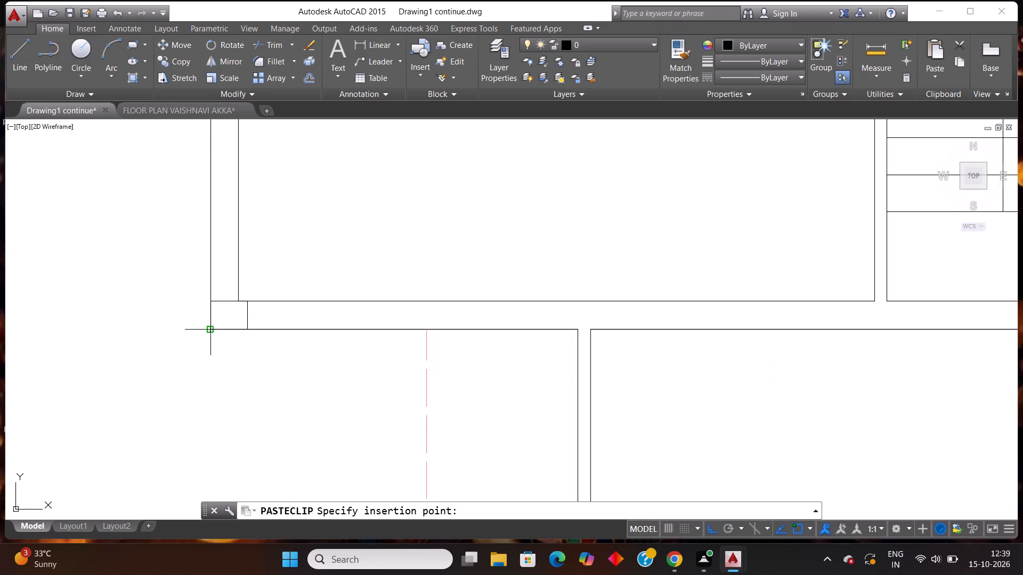
pyautogui.click(212, 328)
# Copy the spare upright column block above the staircase and paste it where the staircase's left wall meets the bottom outer wall.
pyautogui.scroll(-5, 297, 298)
pyautogui.scroll(4, 357, 248)
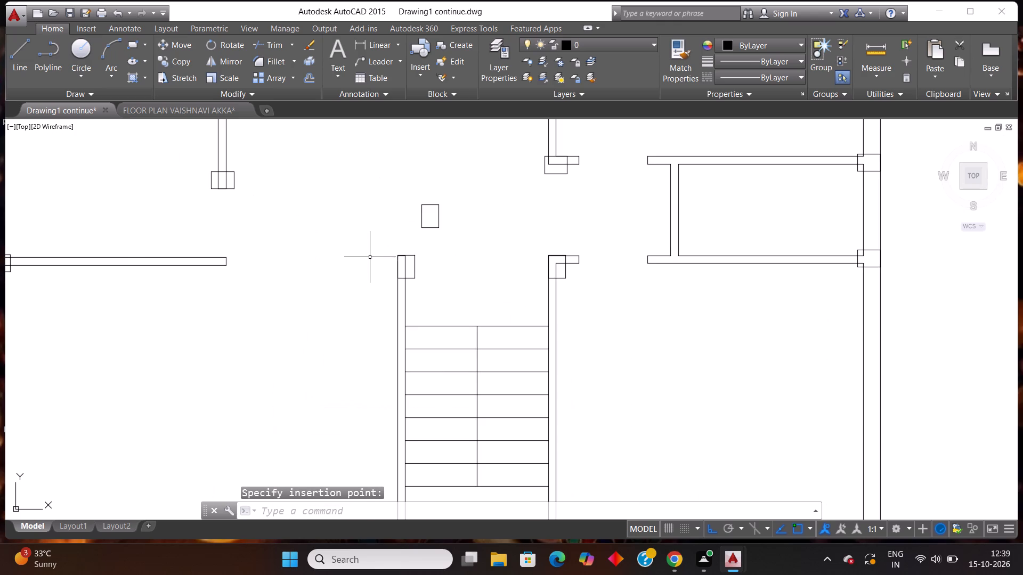
pyautogui.click(445, 237)
pyautogui.click(407, 166)
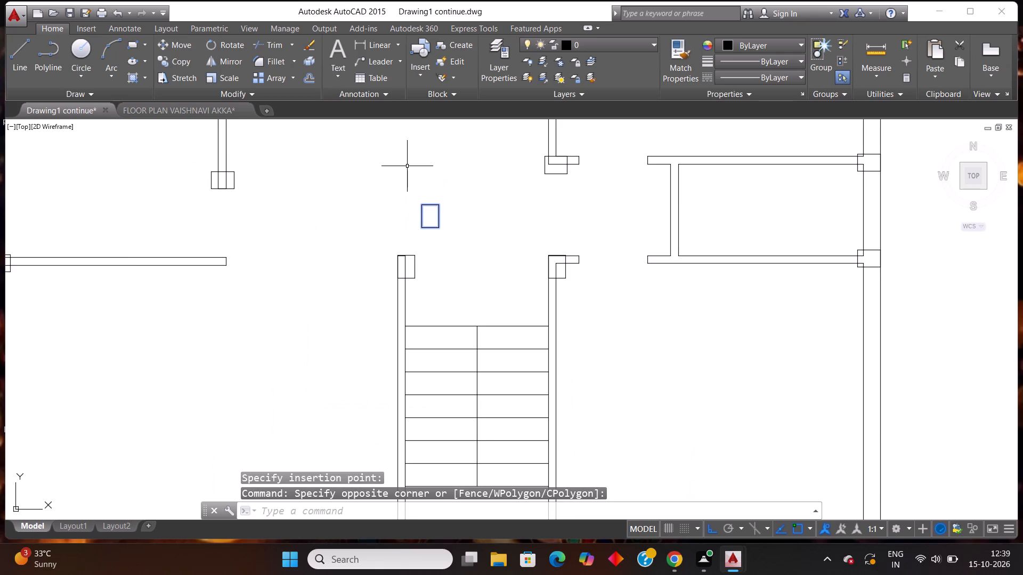
pyautogui.hotkey('ctrl', 'c')
pyautogui.press('v')
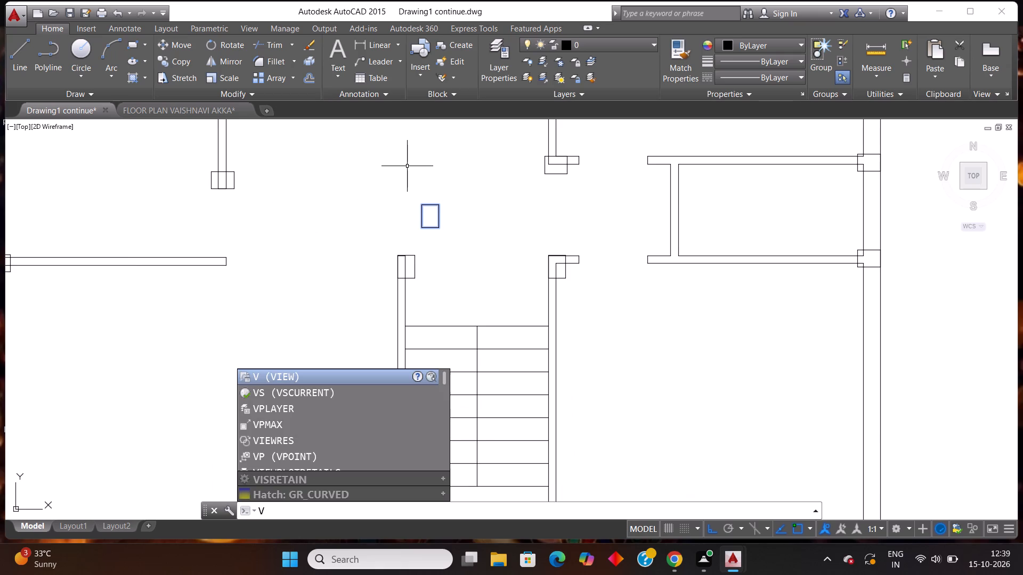
pyautogui.press('BackSpace')
pyautogui.hotkey('ctrl', 'v')
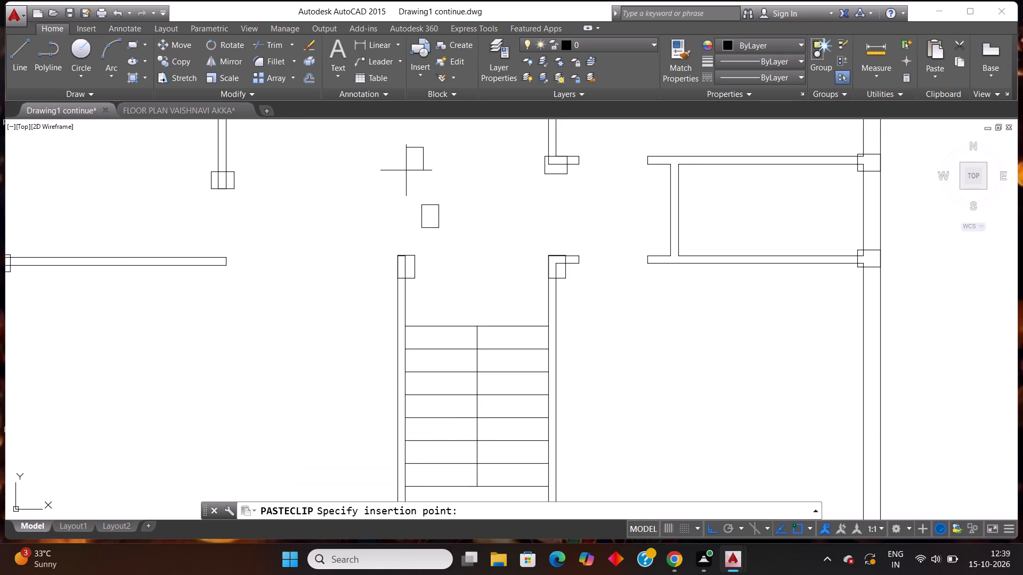
pyautogui.scroll(-4, 405, 175)
pyautogui.scroll(6, 429, 263)
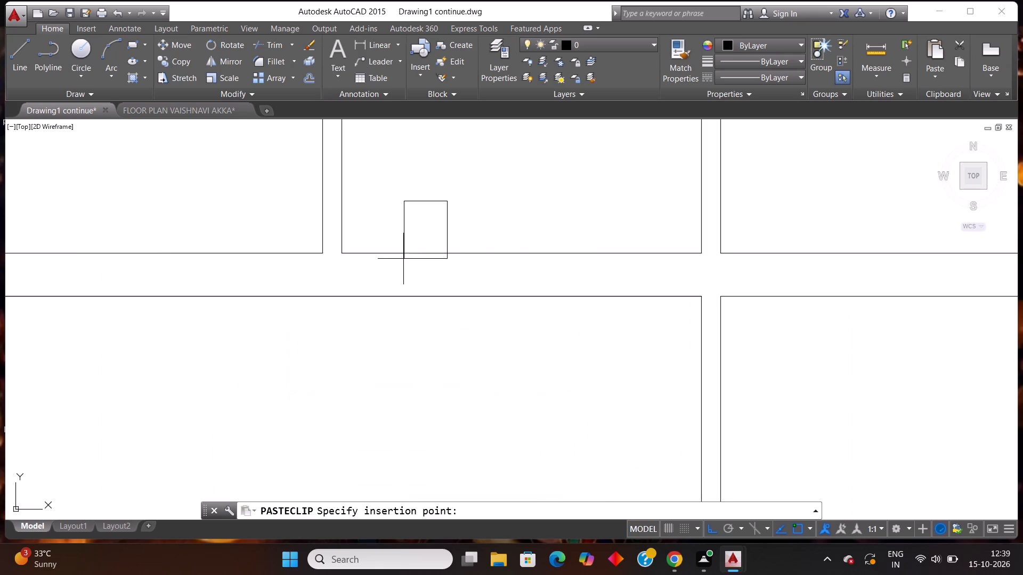
pyautogui.click(315, 297)
pyautogui.scroll(-2, 421, 270)
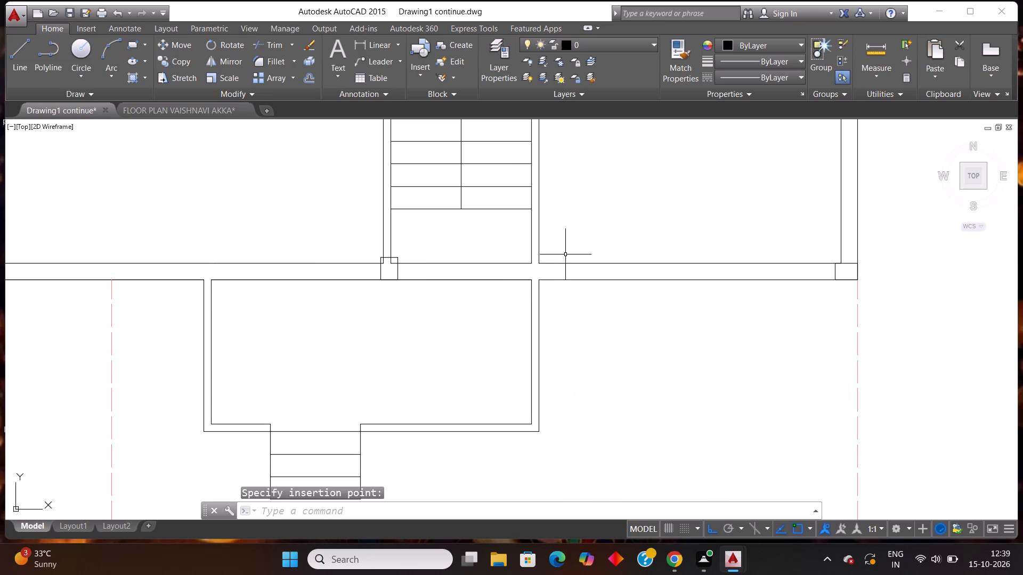
# Paste an upright column block where the staircase's right wall meets the bottom outer wall.
pyautogui.hotkey('ctrl', 'v')
pyautogui.scroll(3, 539, 260)
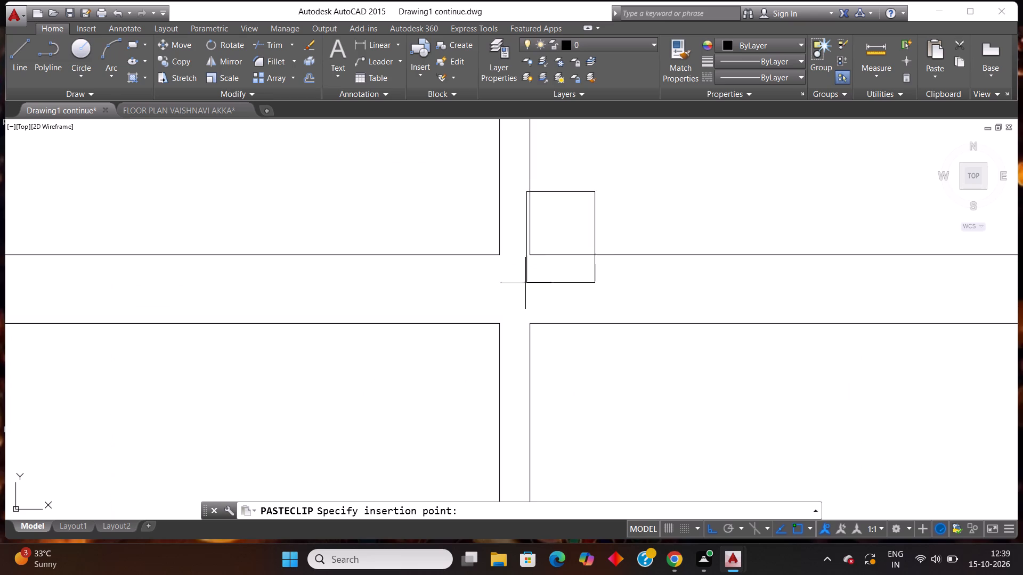
pyautogui.click(484, 323)
pyautogui.scroll(-2, 533, 299)
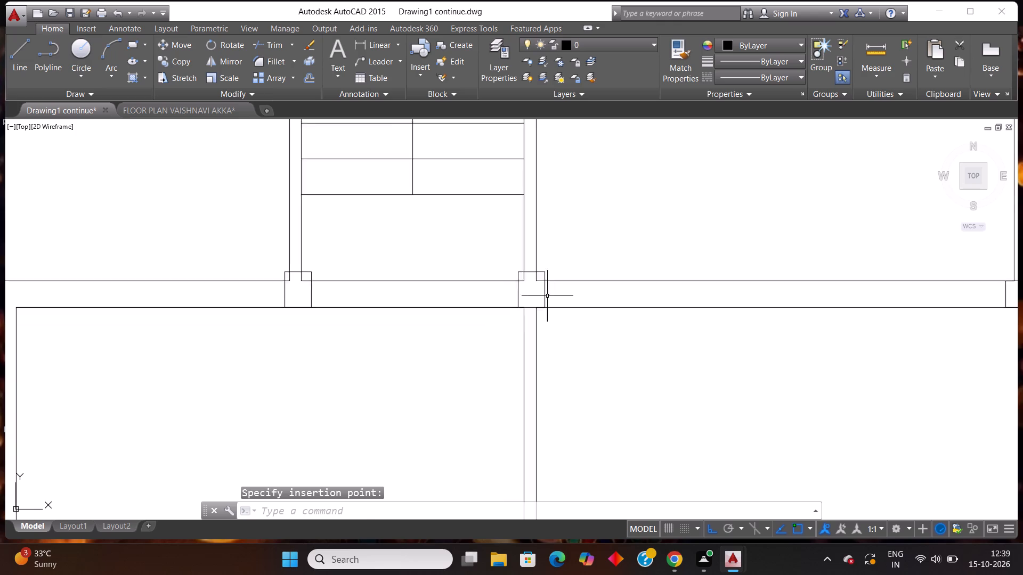
pyautogui.scroll(-4, 550, 295)
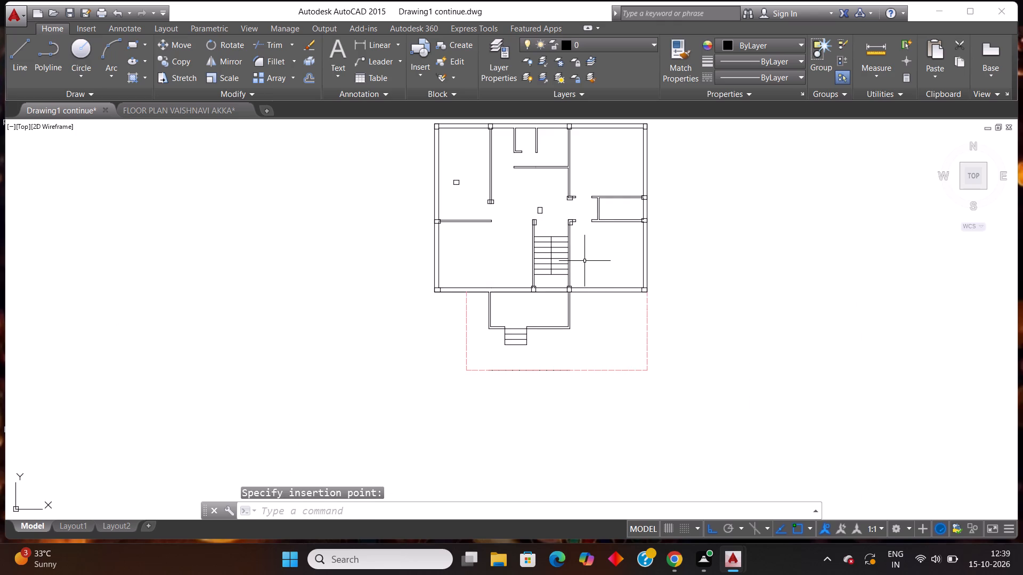
pyautogui.press('Escape')
# Delete the spare upright column block standing in the open area above the staircase.
pyautogui.scroll(1, 559, 230)
pyautogui.click(545, 210)
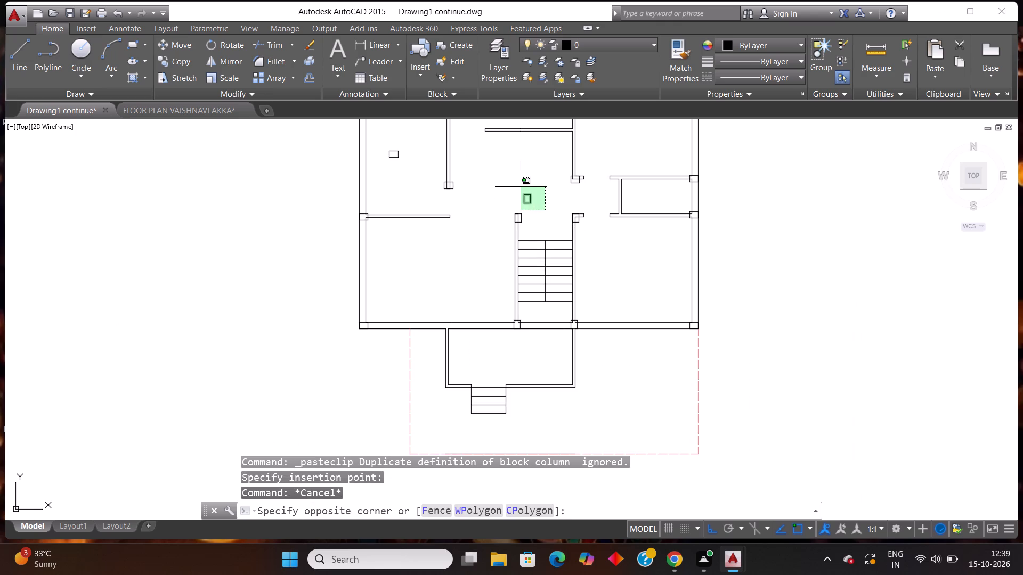
pyautogui.click(521, 187)
pyautogui.press('Delete')
# Draw a short vertical line across the bottom outer wall just left of the staircase and offset it 3' to the left.
pyautogui.scroll(-4, 523, 232)
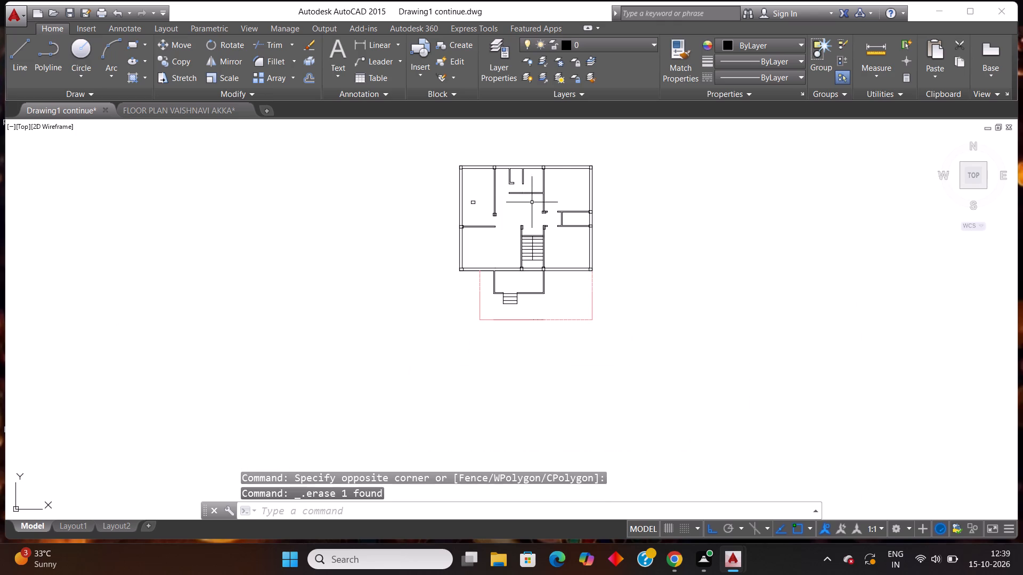
pyautogui.scroll(2, 525, 164)
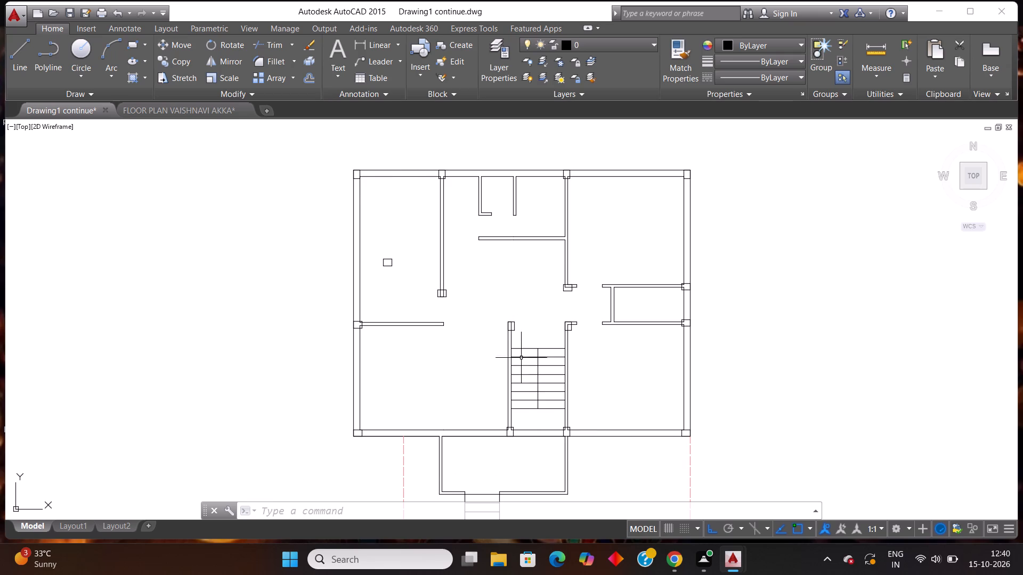
pyautogui.scroll(-1, 516, 367)
pyautogui.scroll(1, 524, 432)
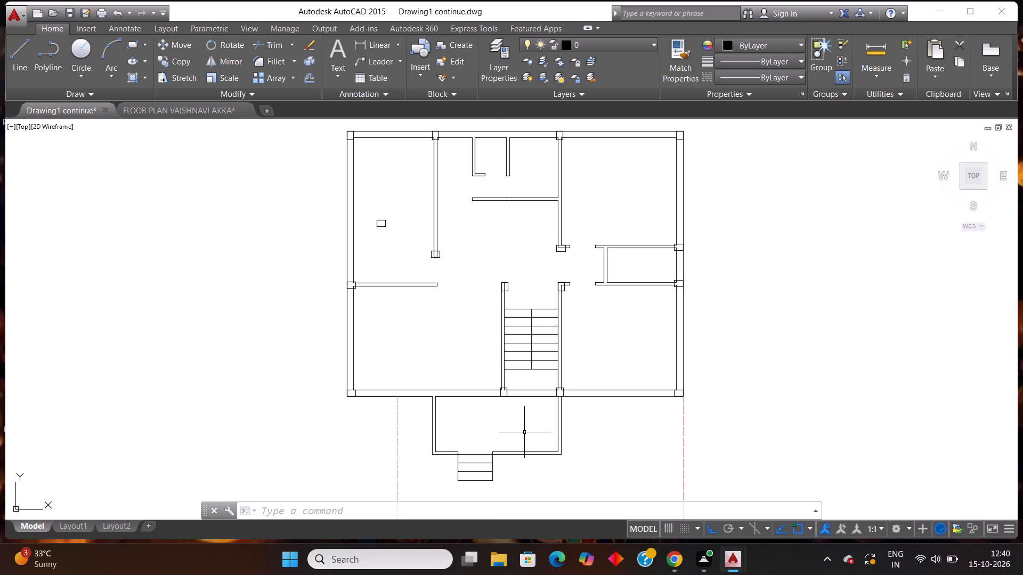
pyautogui.press('l')
pyautogui.press('Return')
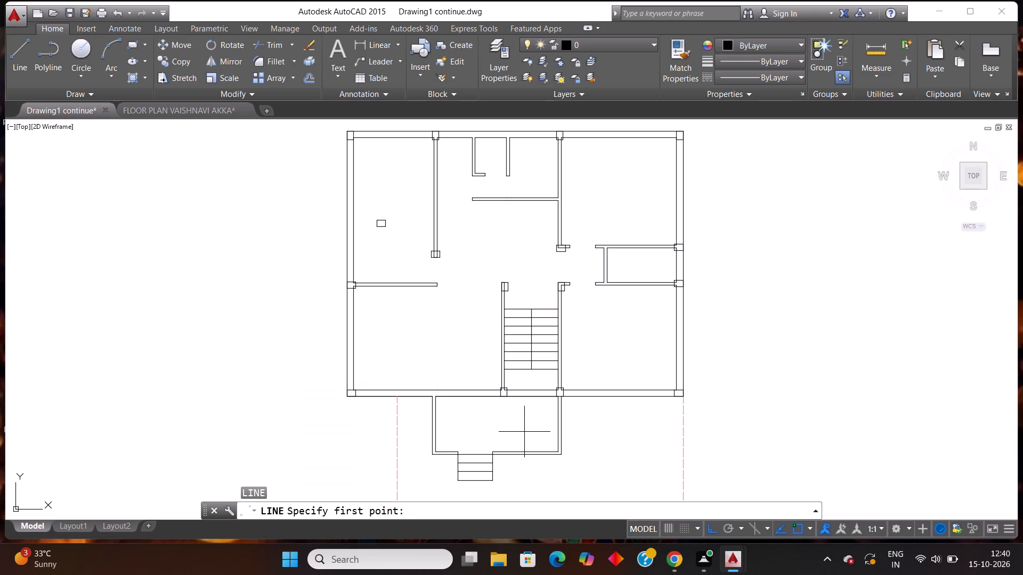
pyautogui.scroll(1, 494, 382)
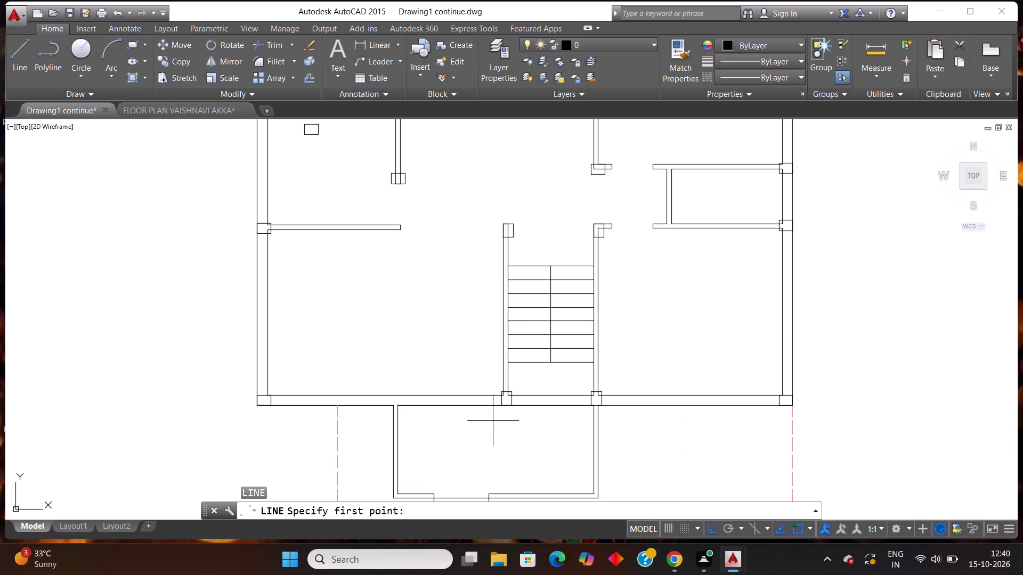
pyautogui.click(486, 416)
pyautogui.click(490, 369)
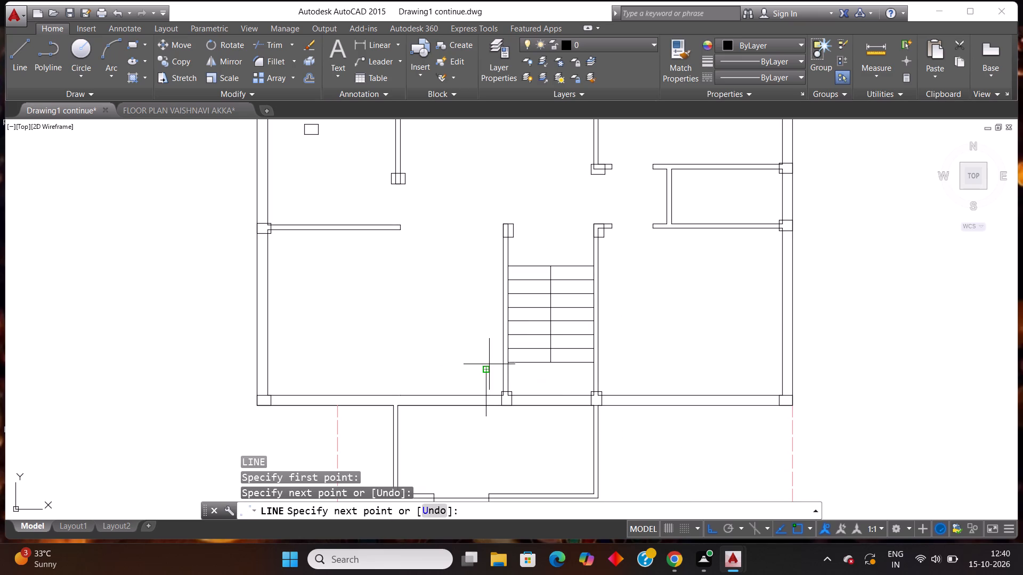
pyautogui.press('Escape')
pyautogui.write('off')
pyautogui.press('Return')
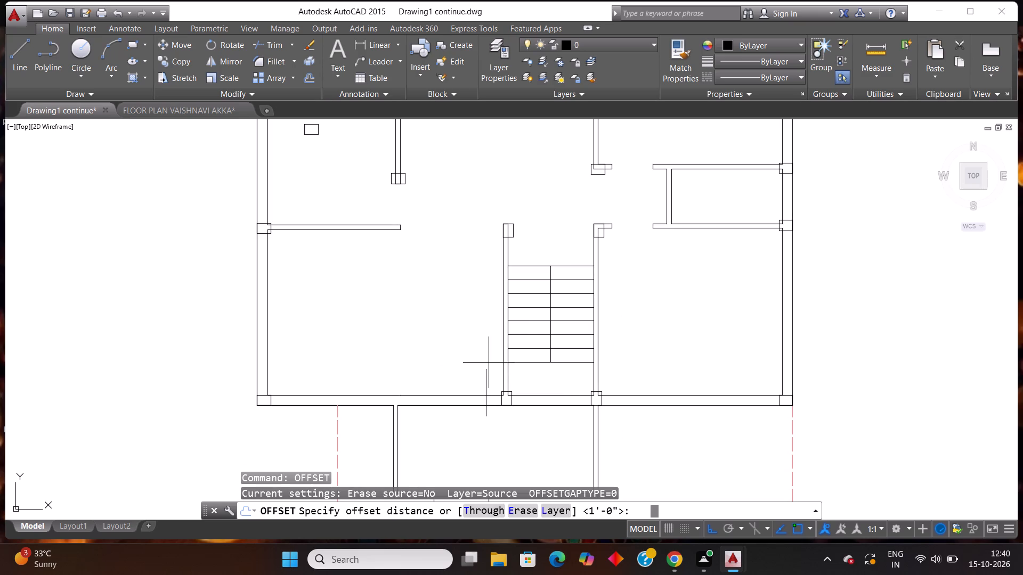
pyautogui.write("3'")
pyautogui.press('Return')
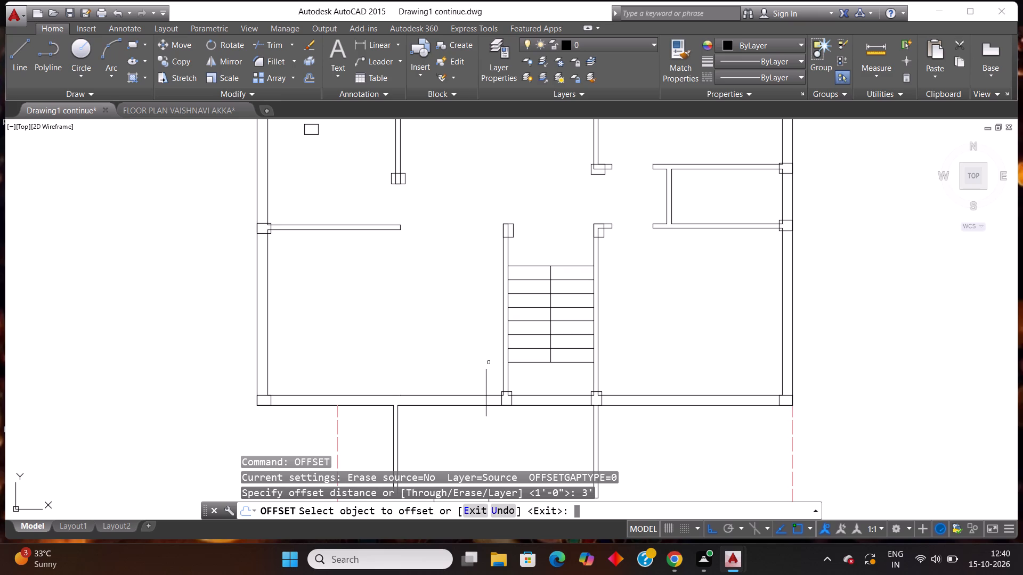
pyautogui.click(486, 373)
pyautogui.click(412, 335)
pyautogui.press('Escape')
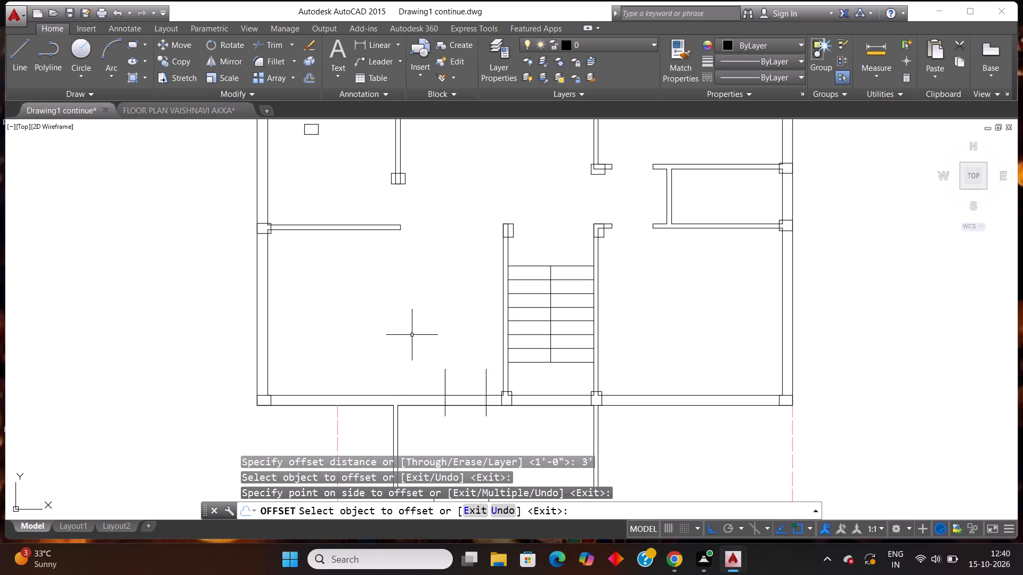
# Trim the bottom outer wall between the two lines and their protruding ends to form a 3' door opening.
pyautogui.write('tr')
pyautogui.press('Return')
pyautogui.press('Return')
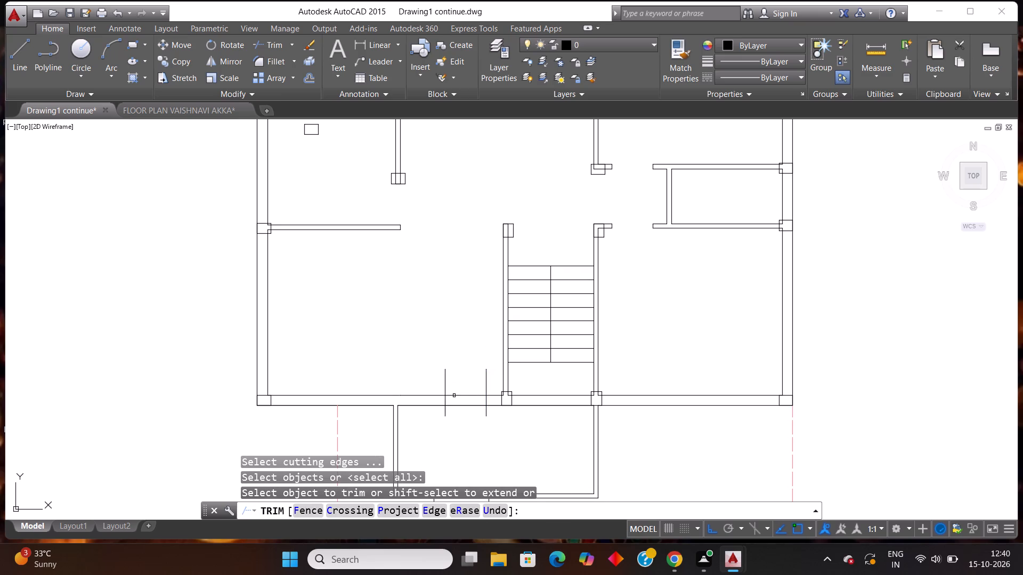
pyautogui.click(466, 416)
pyautogui.click(460, 369)
pyautogui.click(493, 380)
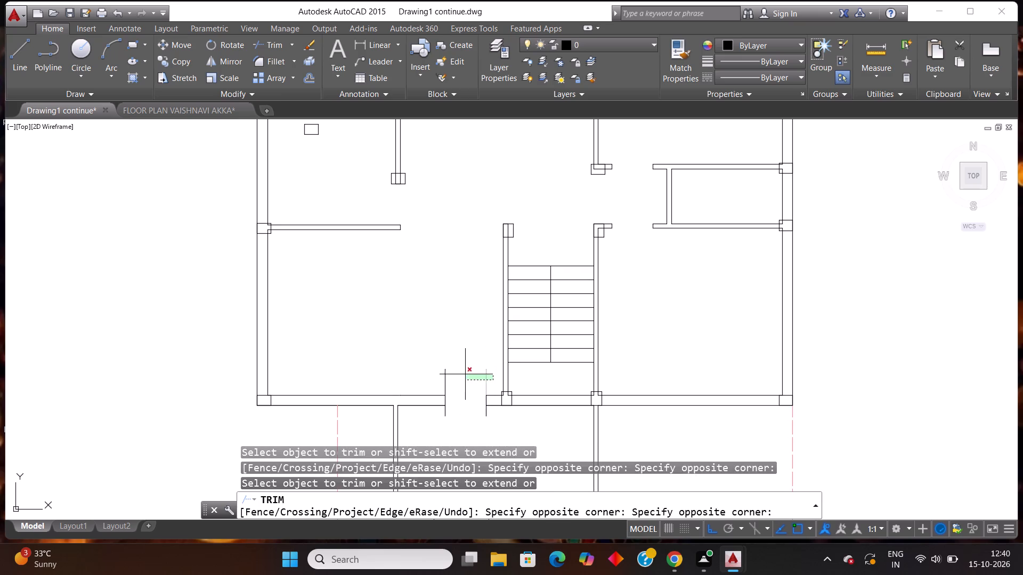
pyautogui.click(428, 367)
pyautogui.click(486, 415)
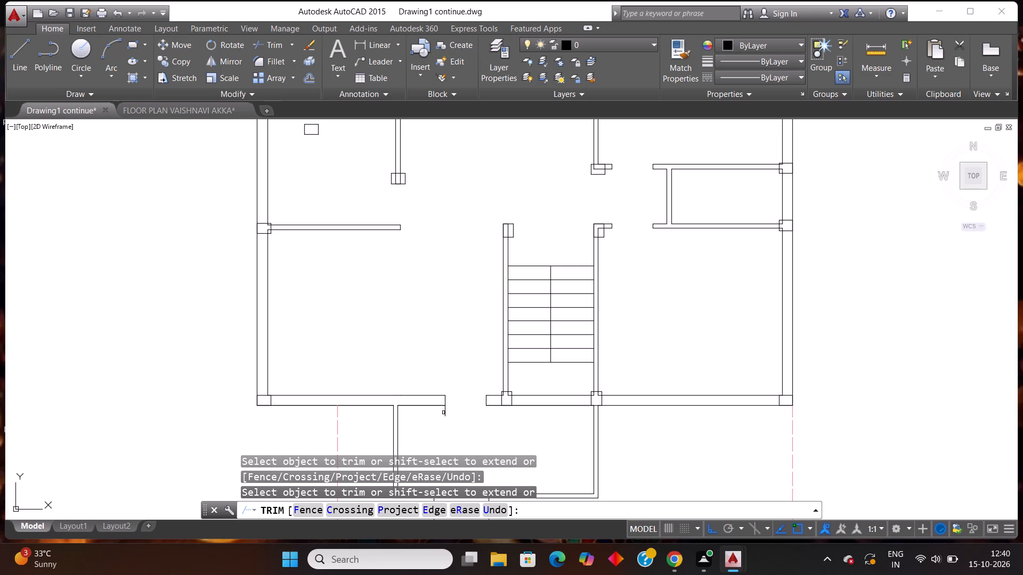
pyautogui.click(445, 413)
pyautogui.scroll(-2, 435, 349)
pyautogui.press('Escape')
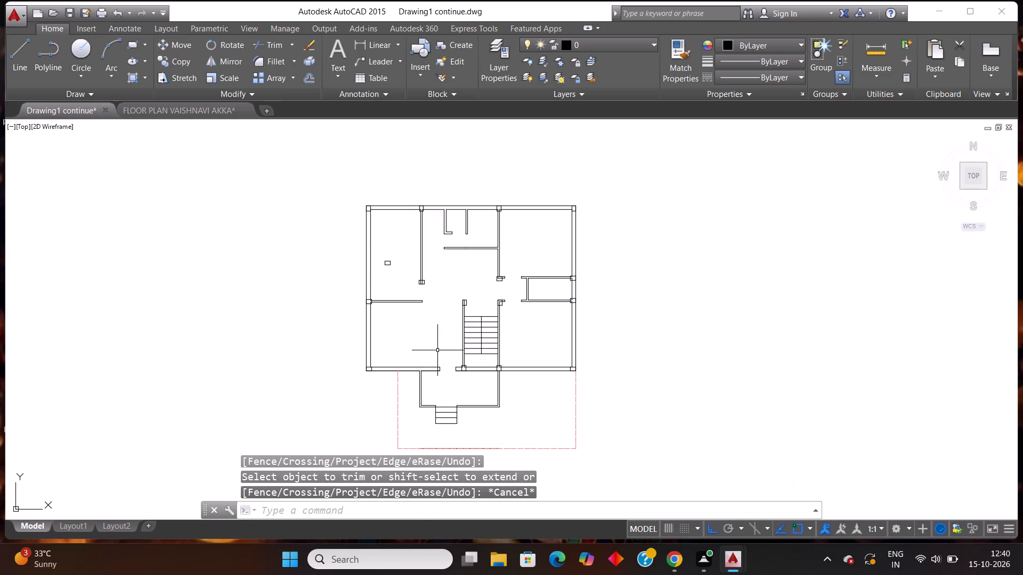
# Draw a short vertical line across the small right-hand room's bottom wall and offset it 2'6" to the right.
pyautogui.scroll(3, 452, 361)
pyautogui.scroll(-2, 469, 346)
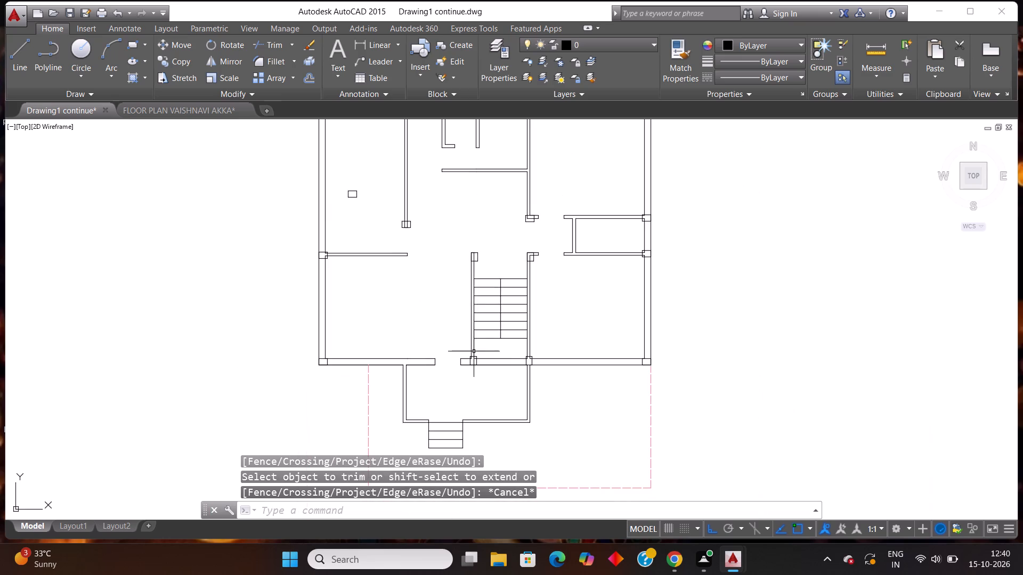
pyautogui.scroll(-1, 474, 352)
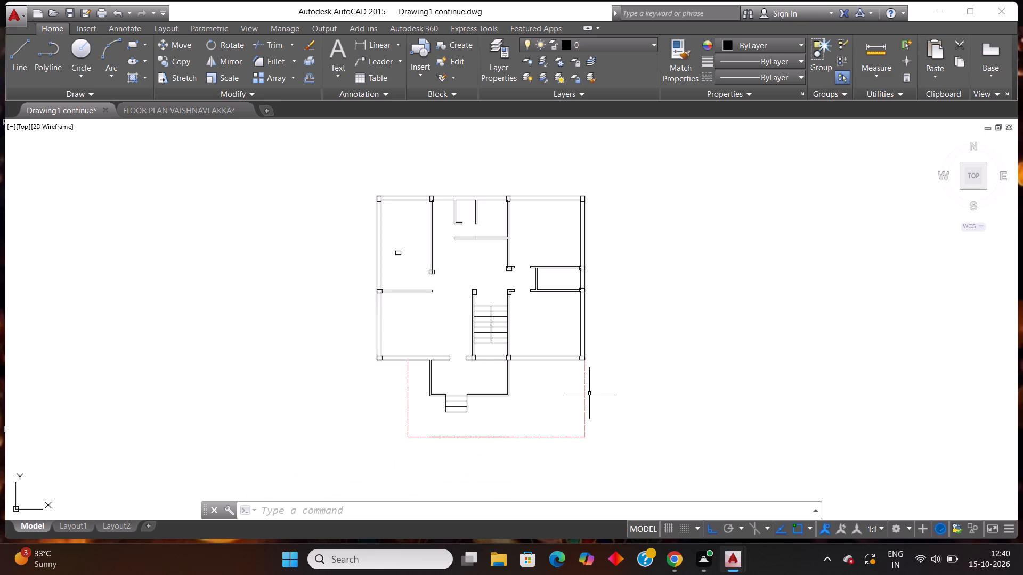
pyautogui.press('l')
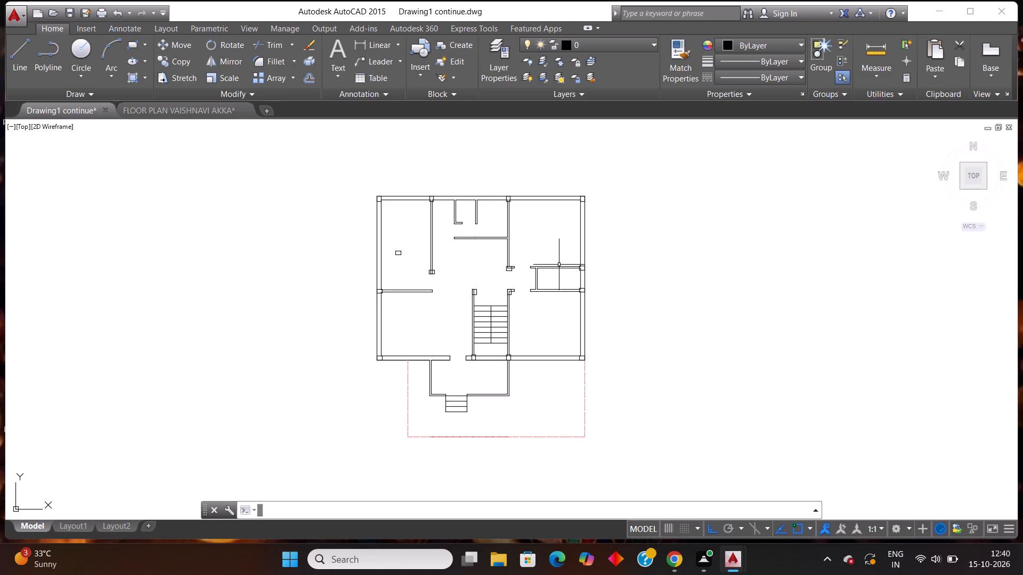
pyautogui.press('Return')
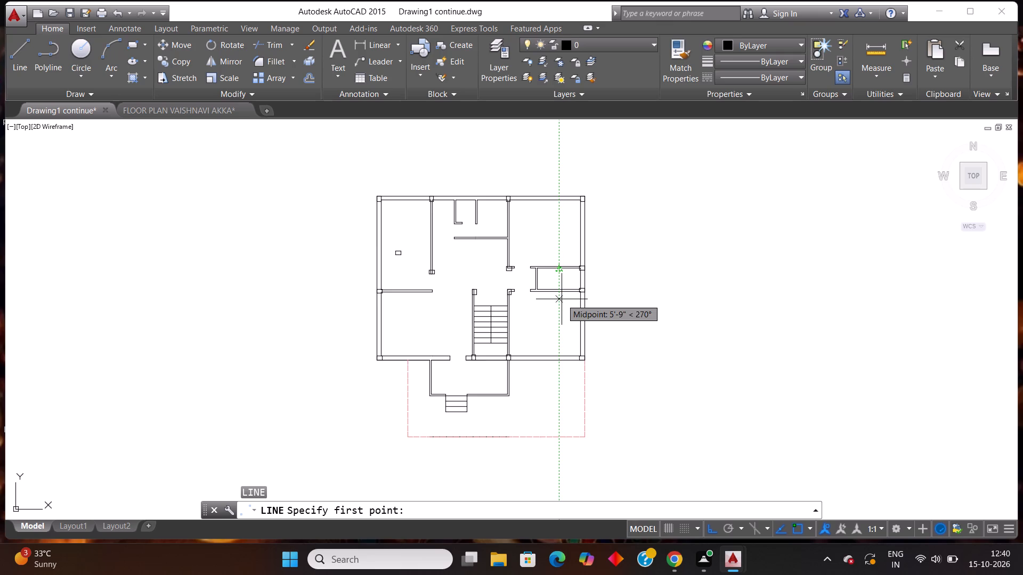
pyautogui.scroll(3, 562, 299)
pyautogui.click(492, 248)
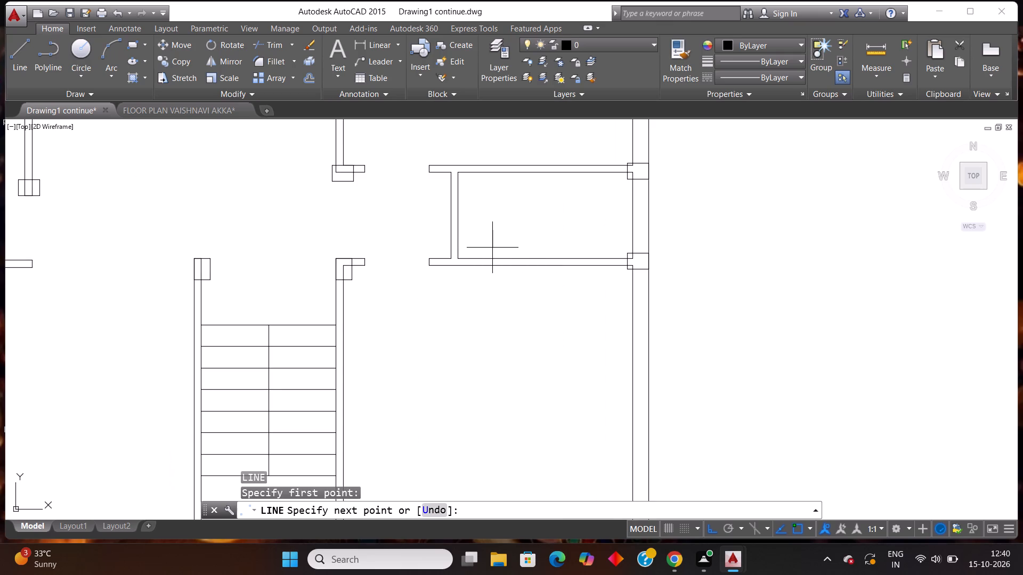
pyautogui.click(490, 275)
pyautogui.press('Escape')
pyautogui.write('off')
pyautogui.press('Return')
pyautogui.write('2\'6"')
pyautogui.press('Return')
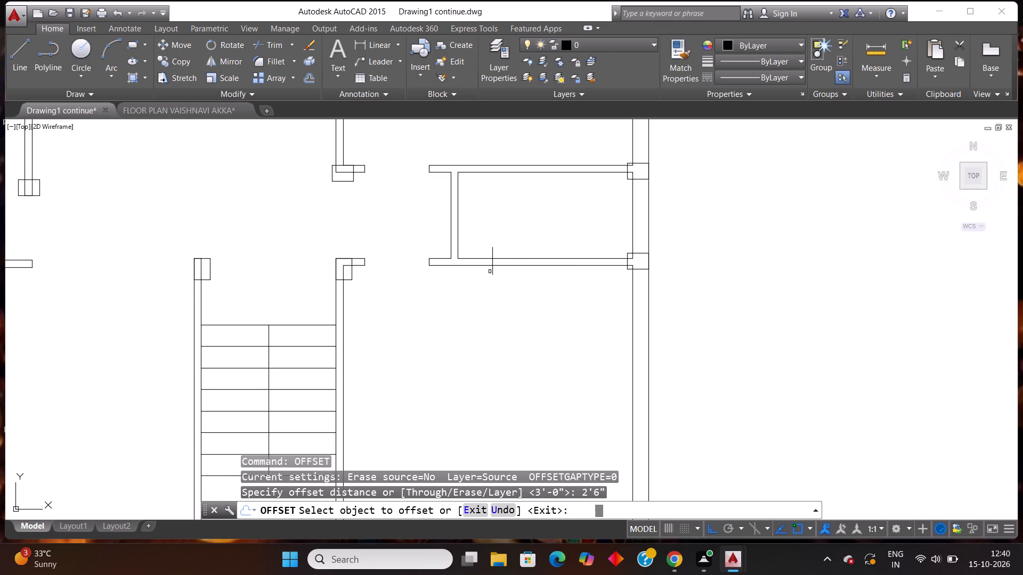
pyautogui.scroll(1, 483, 235)
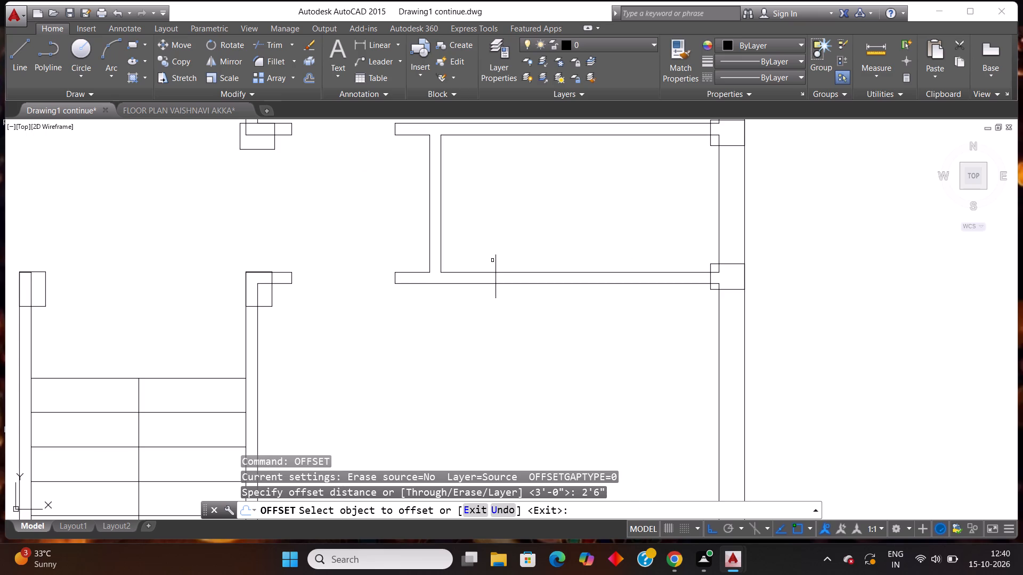
pyautogui.click(494, 268)
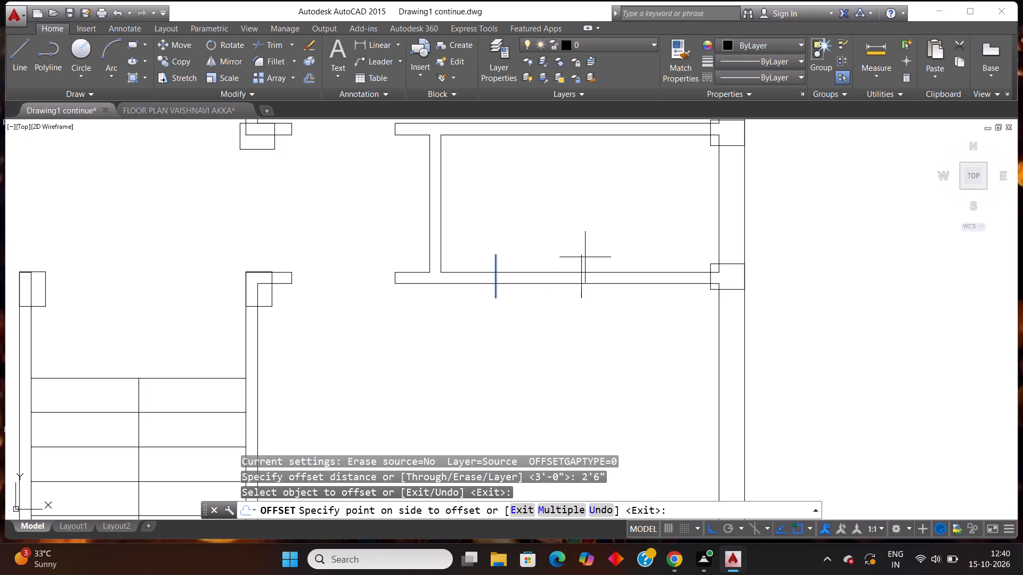
pyautogui.click(609, 250)
pyautogui.press('Escape')
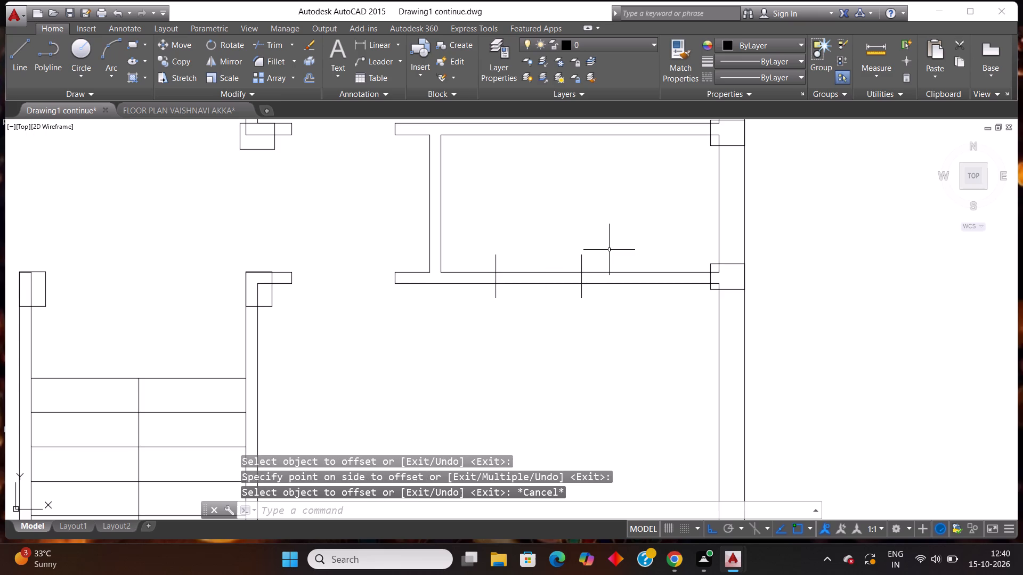
# Check the distance between the two short lines across the small room's bottom wall with a linear dimension.
pyautogui.click(370, 43)
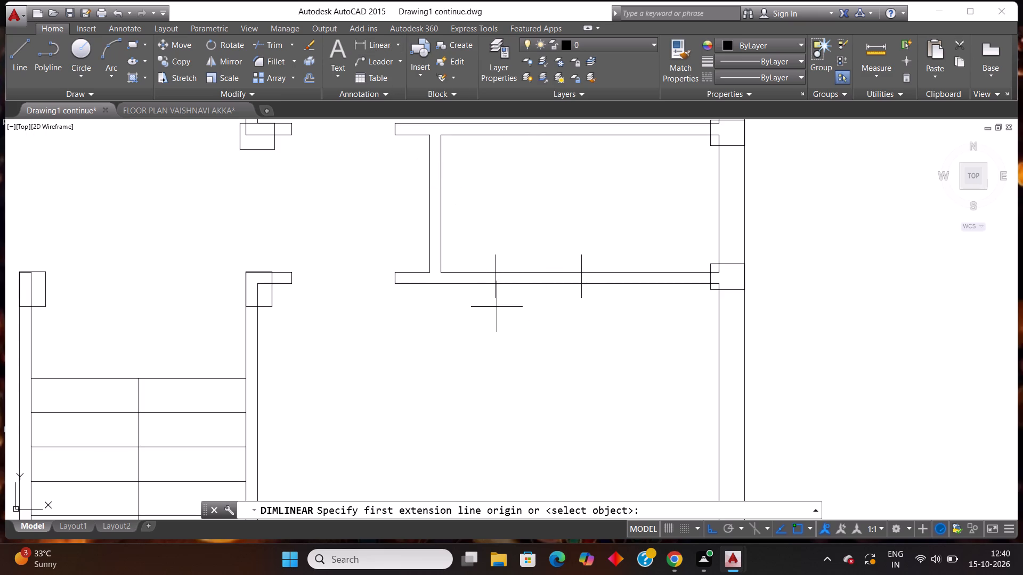
pyautogui.click(497, 300)
pyautogui.click(582, 301)
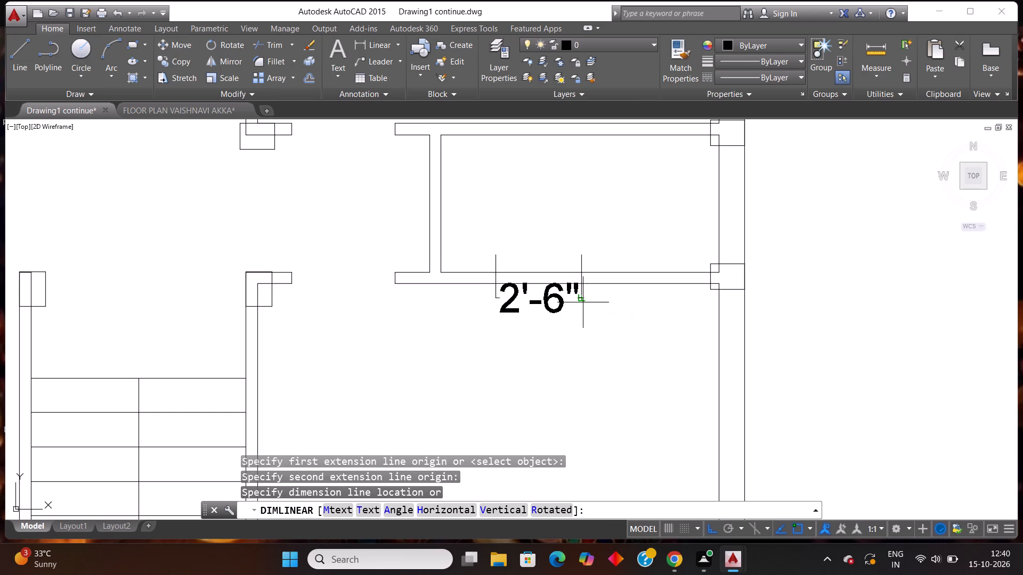
pyautogui.press('Escape')
# Trim the small right-hand room's bottom wall between the two short lines and their protruding ends to form a 2'6" door opening.
pyautogui.write('tr')
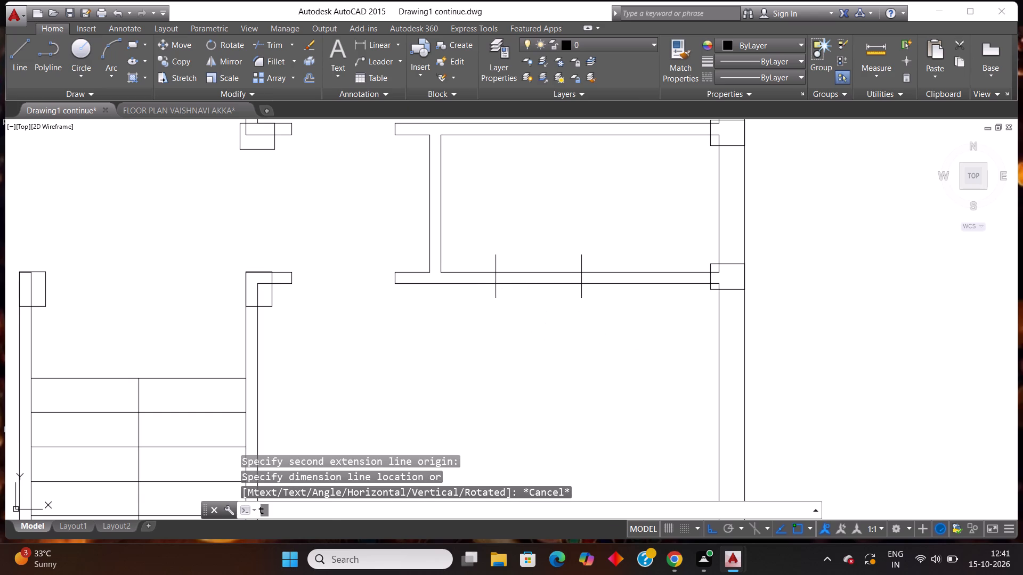
pyautogui.press('Return')
pyautogui.press('Return')
pyautogui.click(557, 295)
pyautogui.click(551, 277)
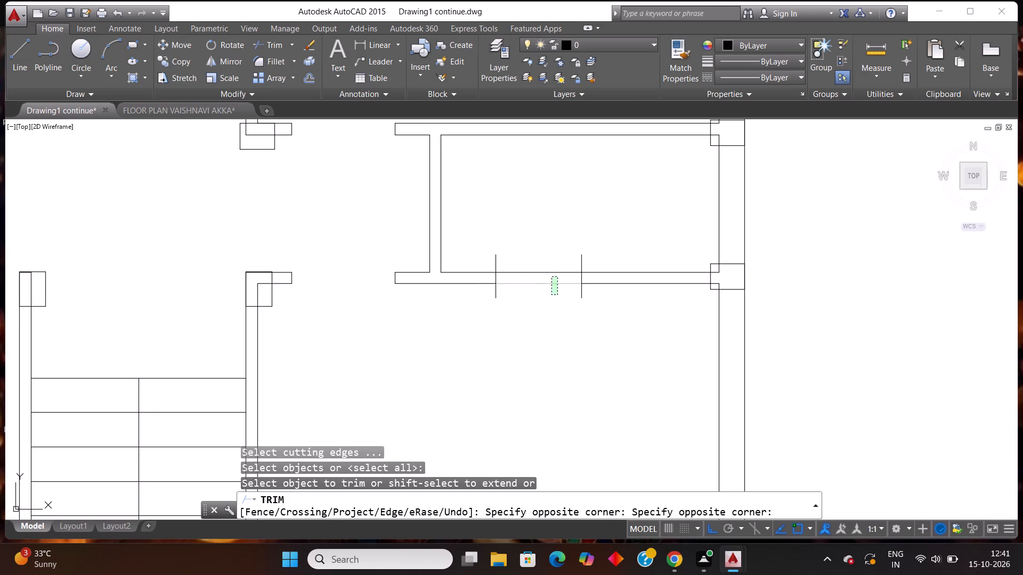
pyautogui.click(551, 277)
pyautogui.click(541, 243)
pyautogui.click(488, 258)
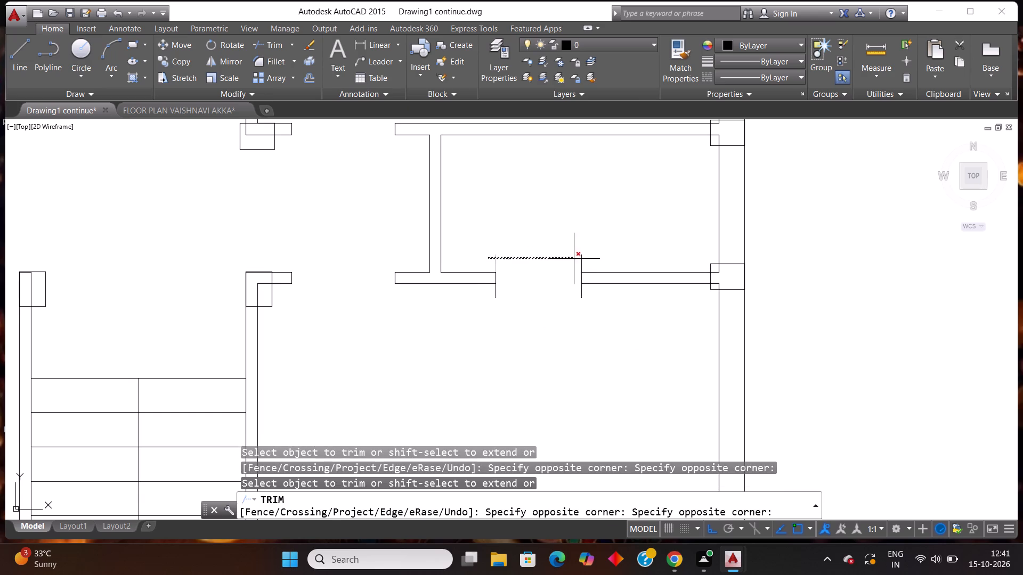
pyautogui.click(608, 257)
pyautogui.moveTo(604, 293); pyautogui.dragTo(596, 293)
pyautogui.click(468, 308)
pyautogui.scroll(-1, 492, 324)
pyautogui.press('Escape')
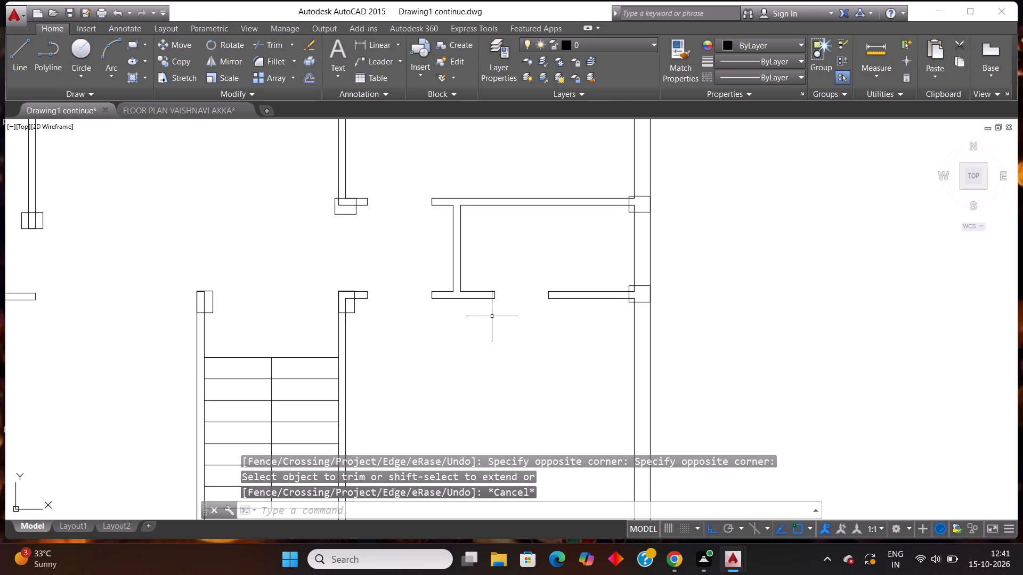
# Start a hatch with the SOLID pattern and fill the column at the plan's top-left corner.
pyautogui.scroll(-2, 492, 316)
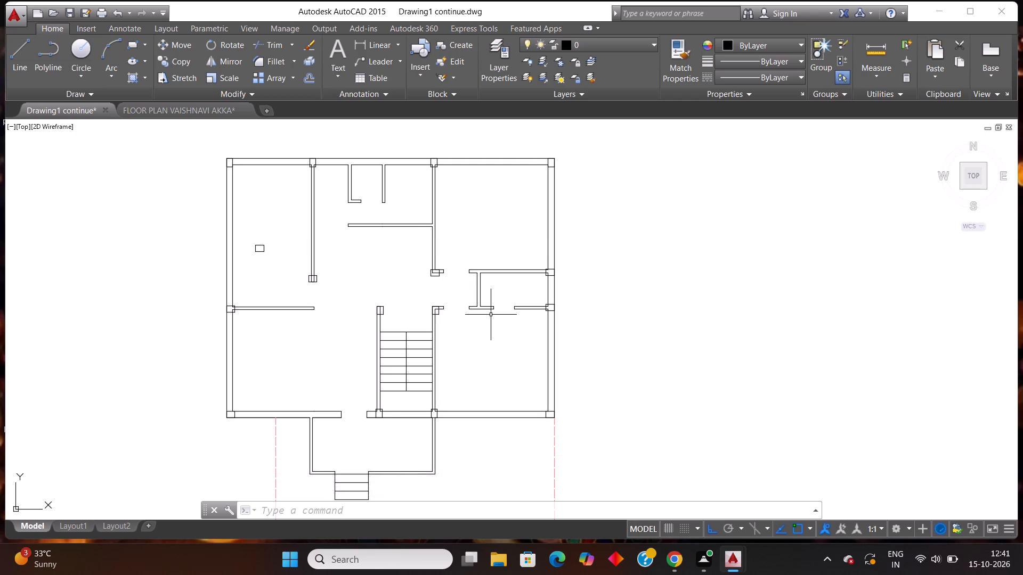
pyautogui.scroll(-2, 491, 315)
pyautogui.scroll(1, 455, 401)
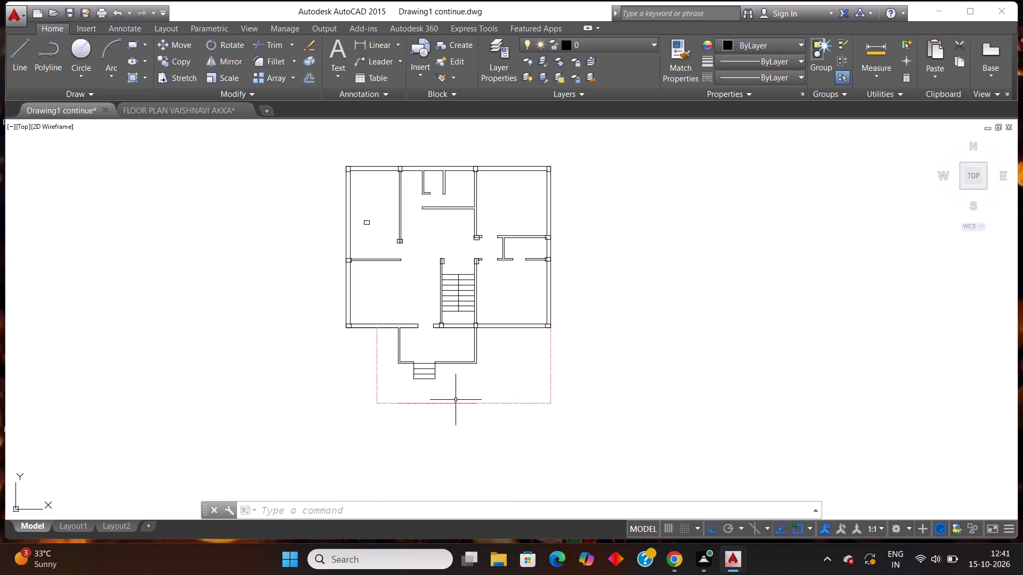
pyautogui.press('Escape')
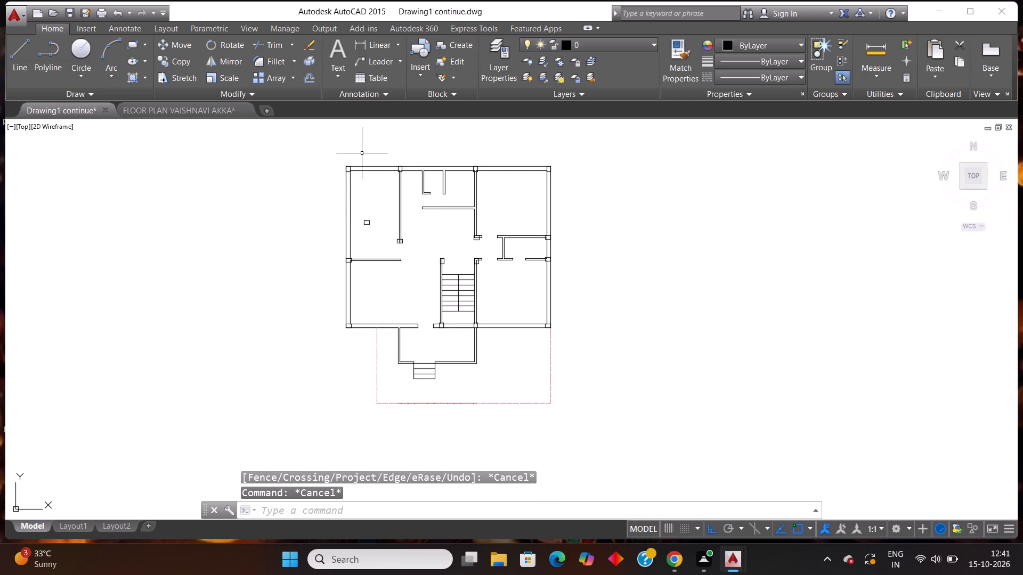
pyautogui.scroll(3, 363, 152)
pyautogui.scroll(2, 319, 221)
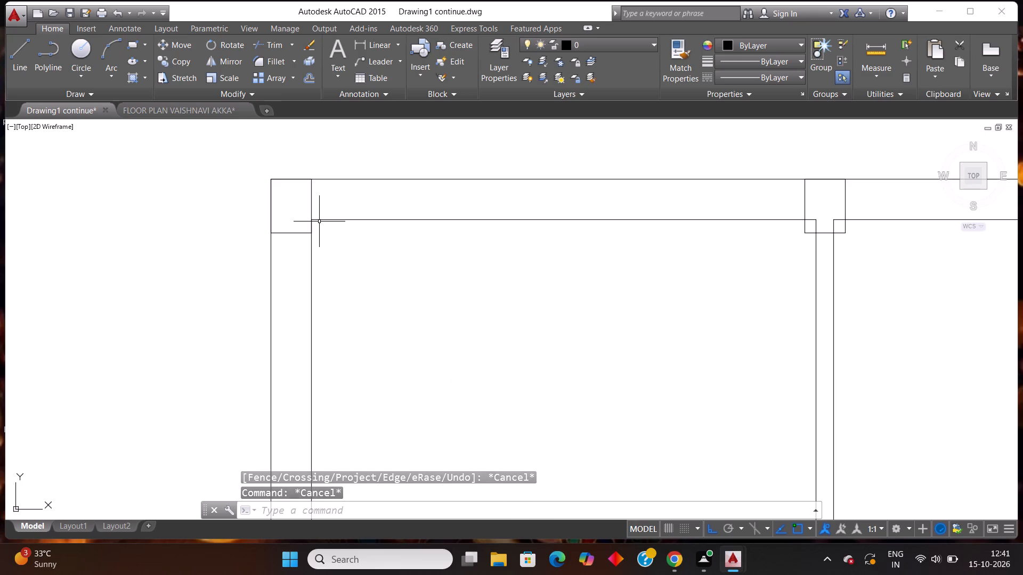
pyautogui.press('h')
pyautogui.press('Return')
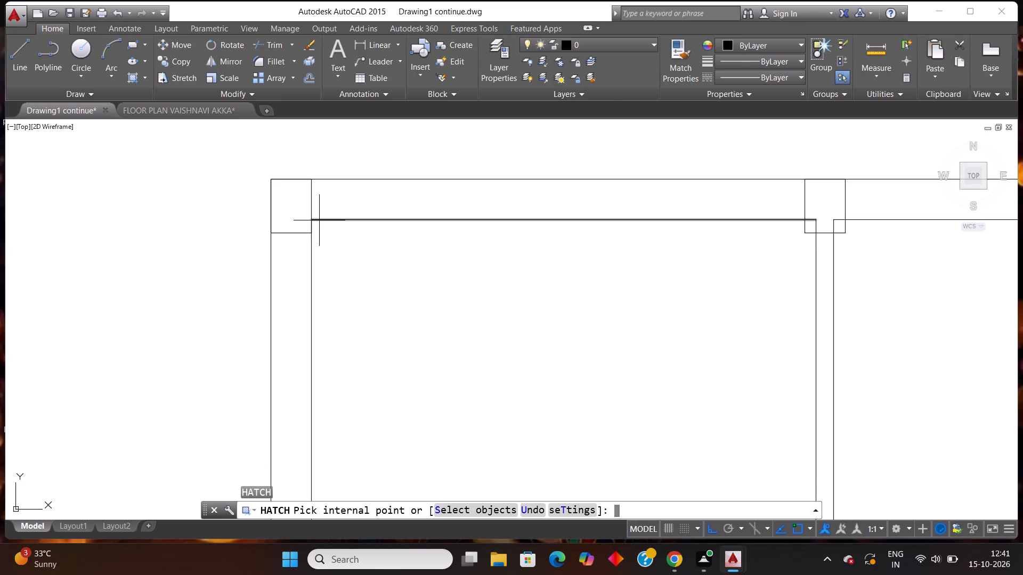
pyautogui.click(122, 60)
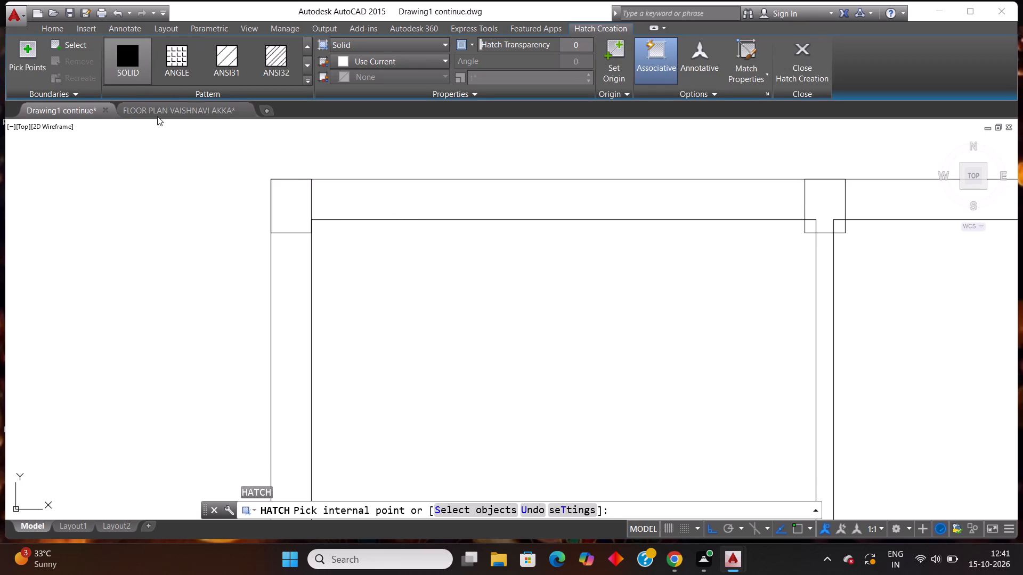
pyautogui.click(282, 209)
# Fill the second column from the left on the top outer wall with the solid hatch, including its two small lower corner pieces.
pyautogui.scroll(-6, 378, 241)
pyautogui.scroll(3, 448, 244)
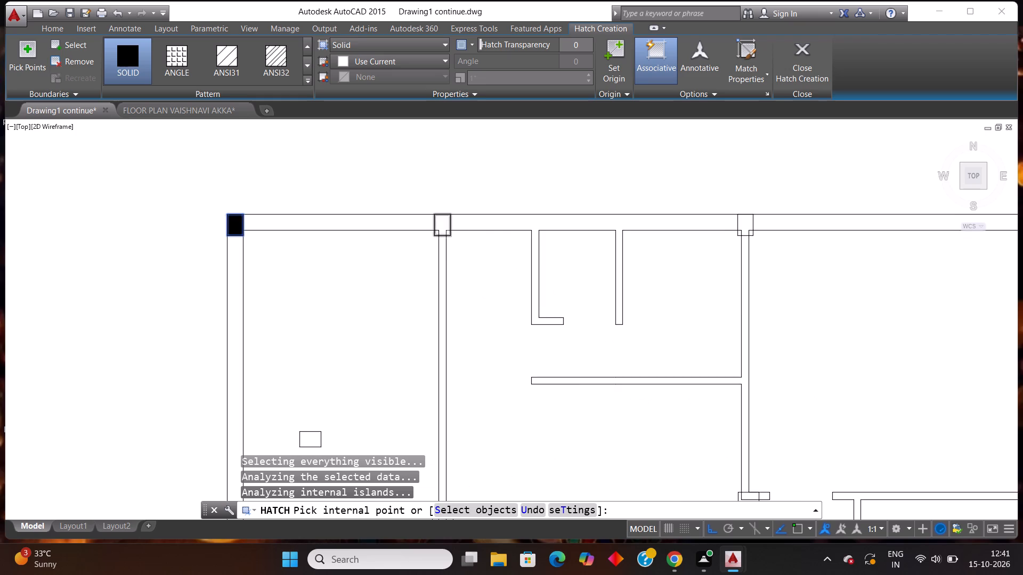
pyautogui.click(443, 219)
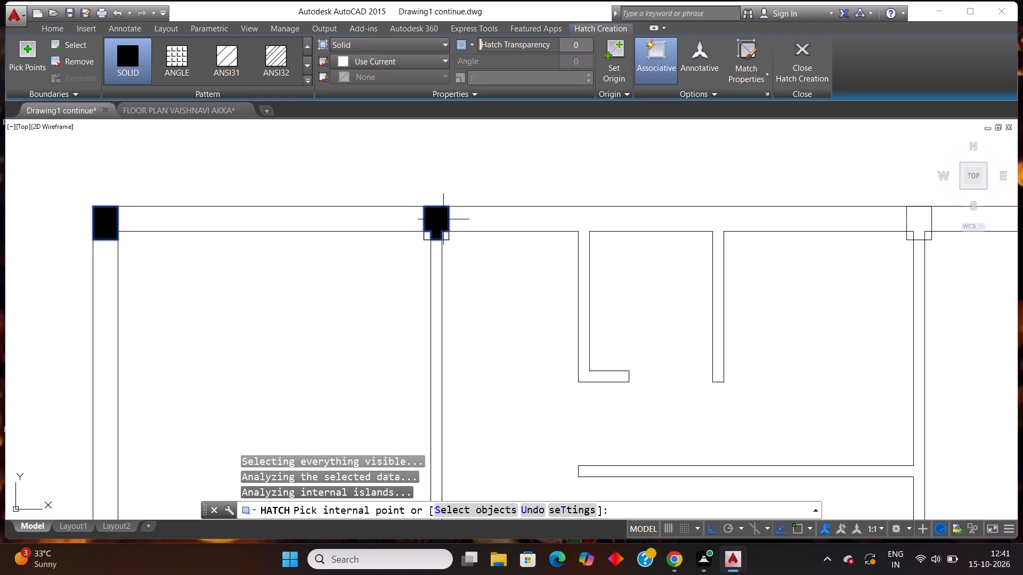
pyautogui.scroll(2, 443, 218)
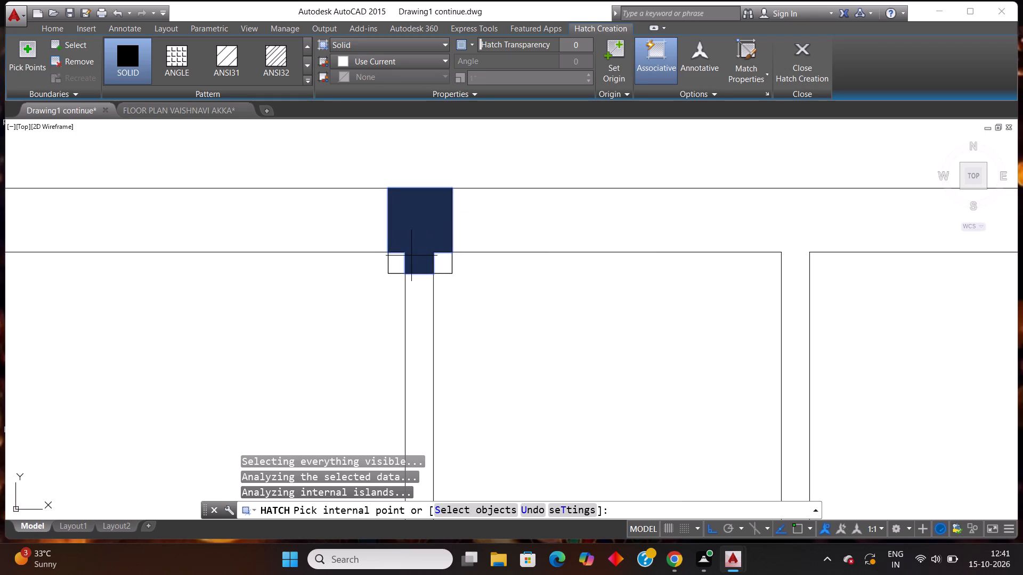
pyautogui.click(401, 261)
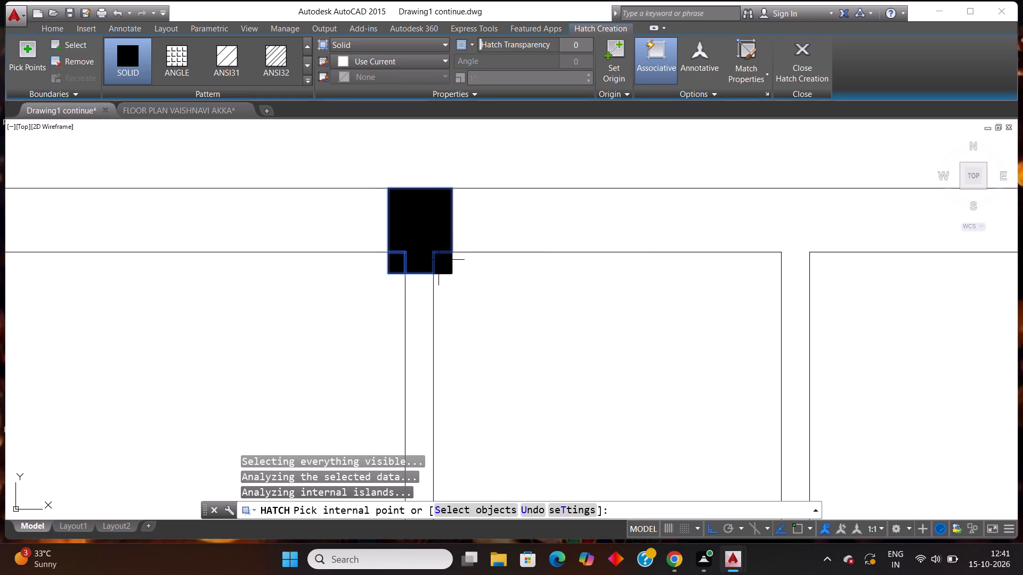
pyautogui.click(439, 260)
# Fill the third column on the top outer wall and the top-right corner column with the solid hatch, covering all their sub-areas.
pyautogui.scroll(-2, 440, 258)
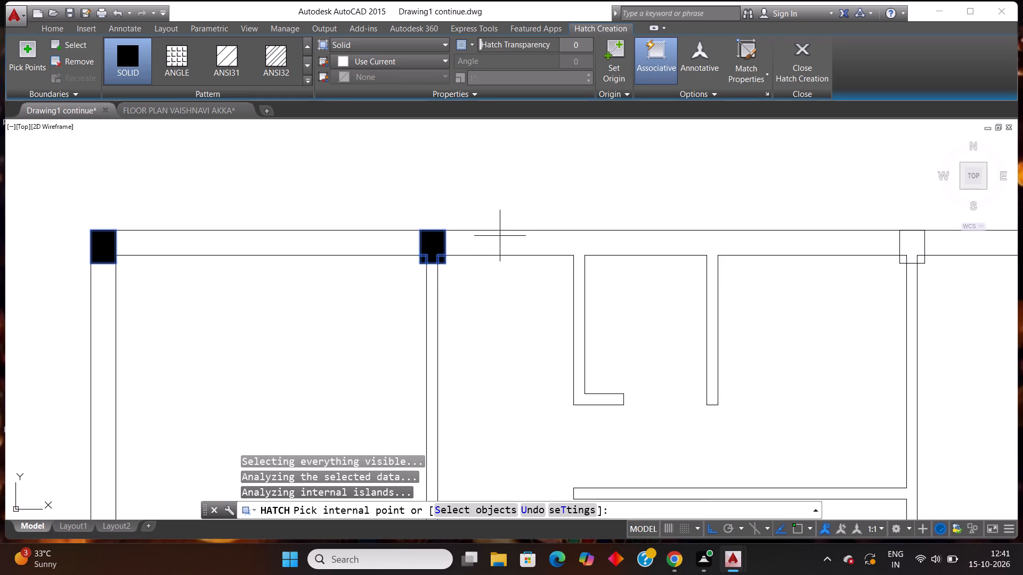
pyautogui.scroll(-2, 492, 239)
pyautogui.scroll(2, 664, 238)
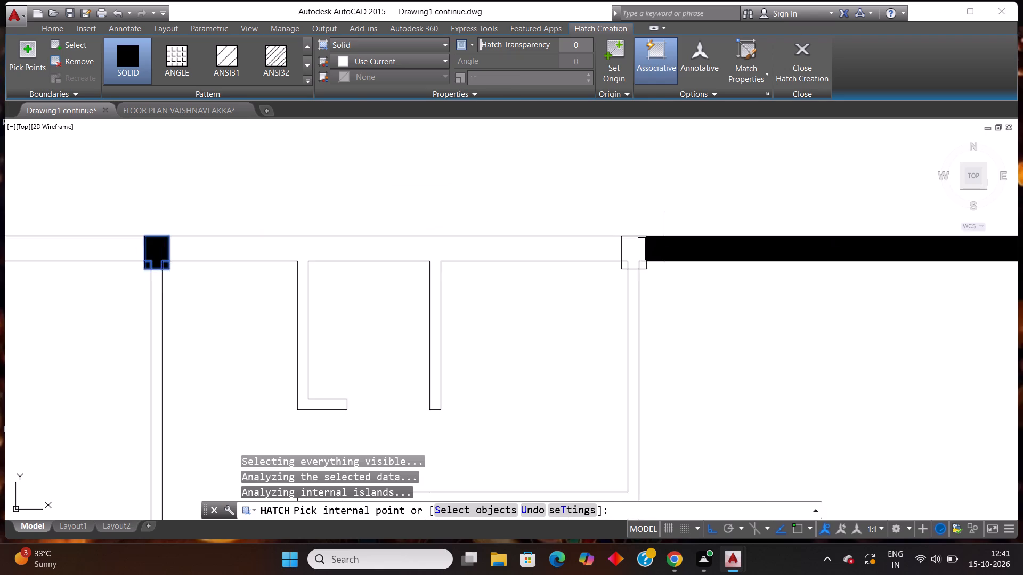
pyautogui.scroll(2, 652, 252)
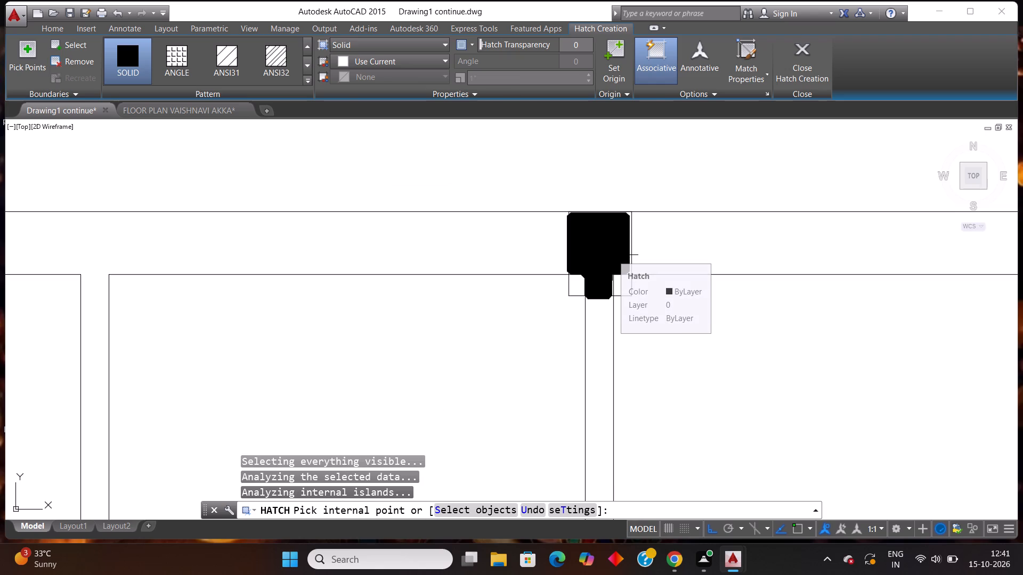
pyautogui.click(612, 255)
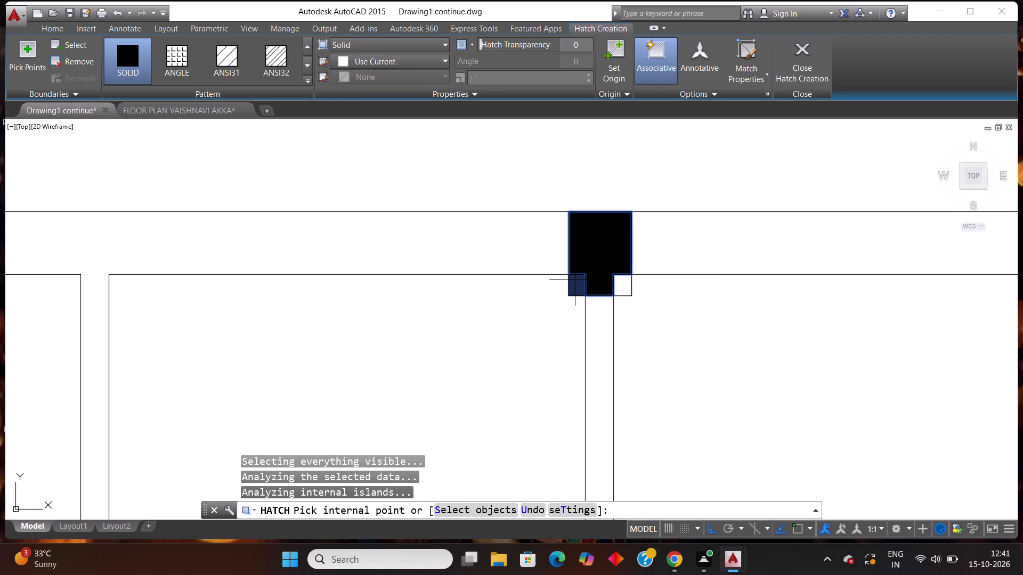
pyautogui.click(575, 280)
pyautogui.click(626, 283)
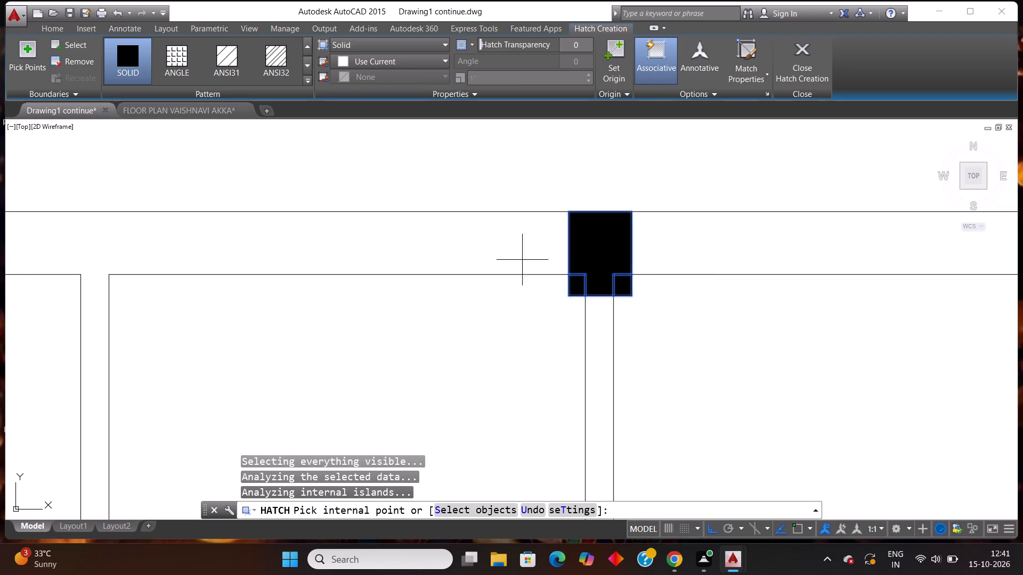
pyautogui.scroll(-8, 518, 264)
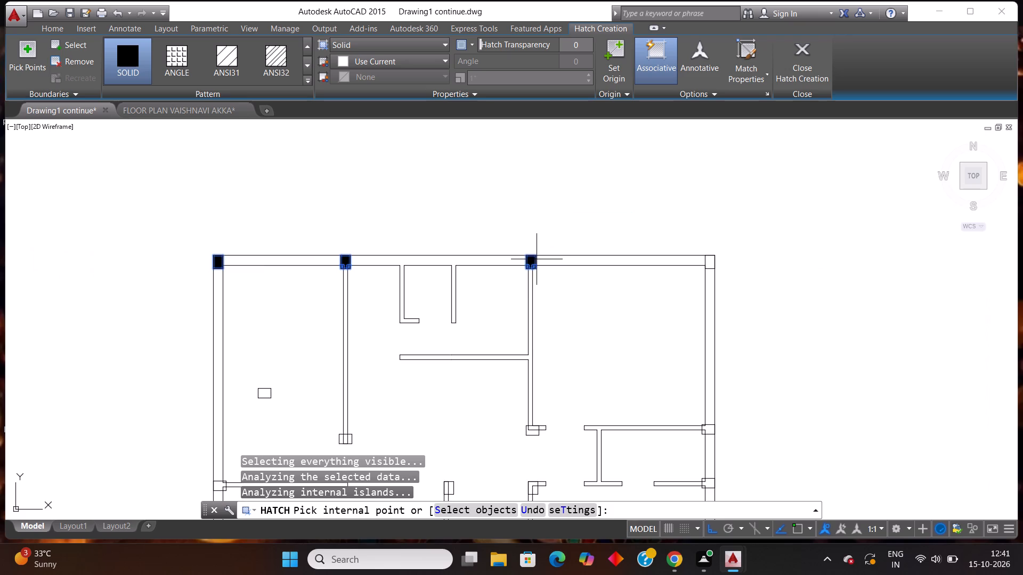
pyautogui.scroll(3, 713, 269)
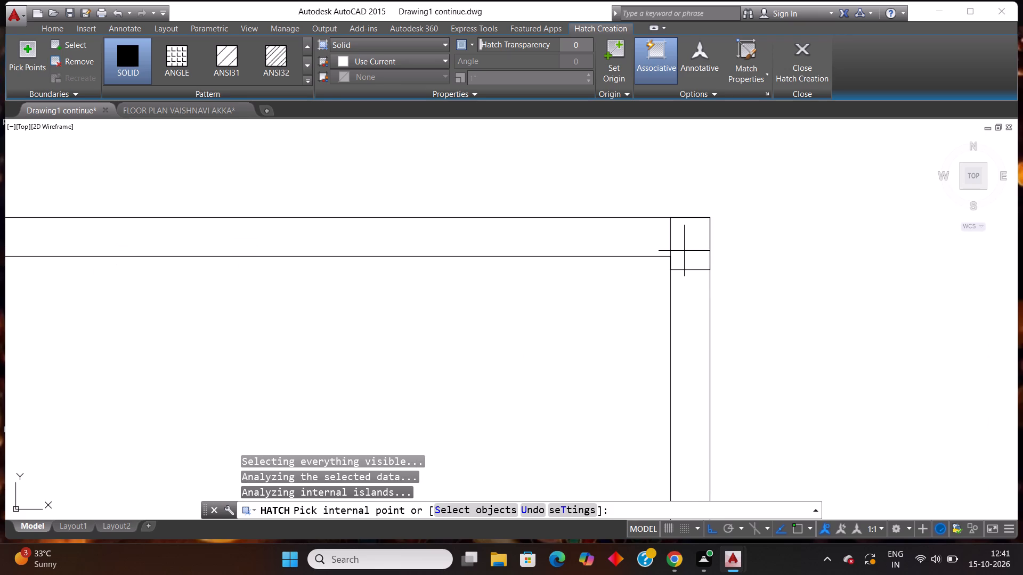
pyautogui.click(684, 251)
# Fill the two right outer wall columns at the small room's top and bottom walls with the solid hatch, including their inner corner pieces.
pyautogui.scroll(-6, 684, 251)
pyautogui.scroll(3, 671, 300)
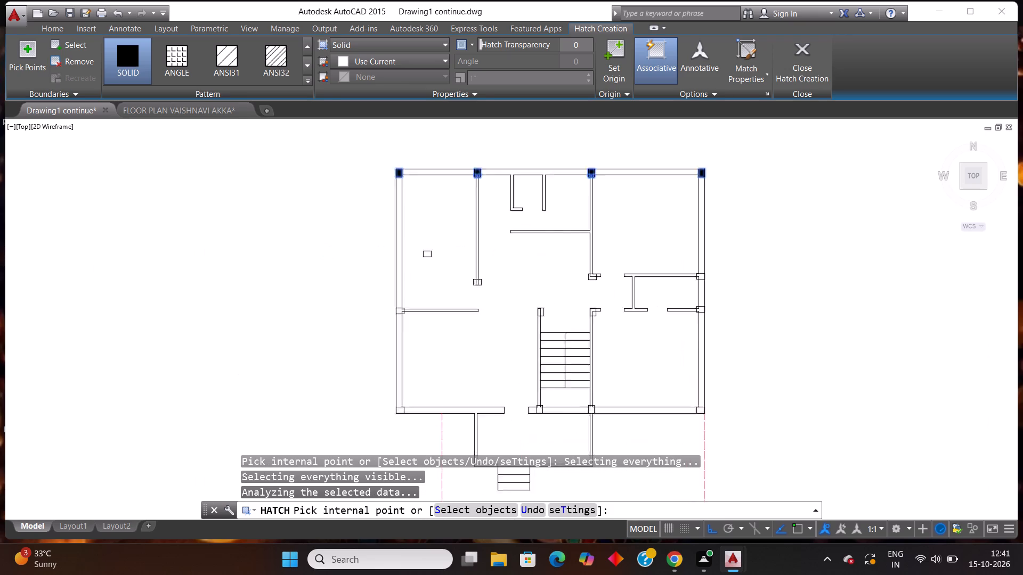
pyautogui.scroll(2, 699, 272)
pyautogui.click(738, 249)
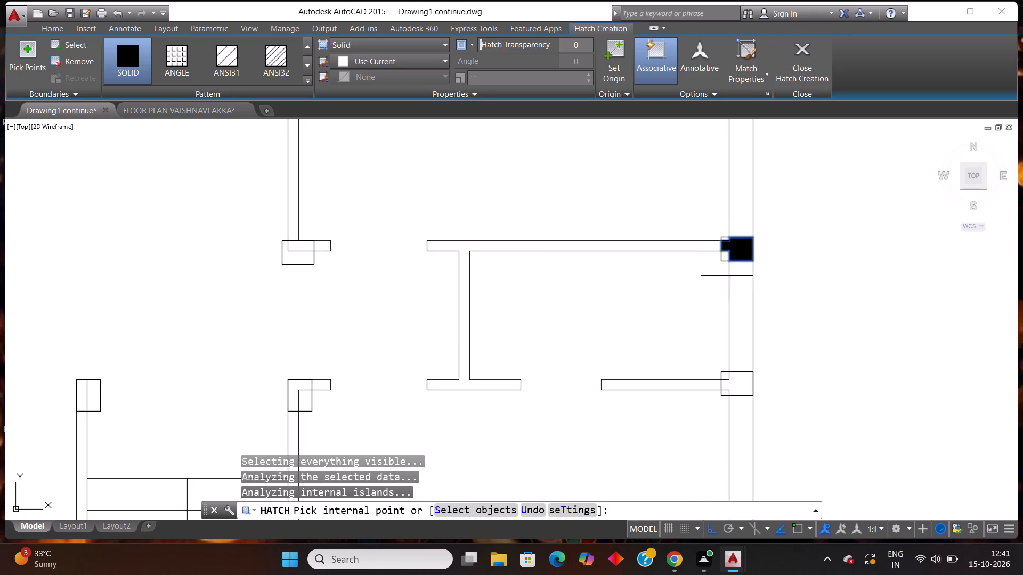
pyautogui.click(740, 382)
pyautogui.scroll(1, 735, 259)
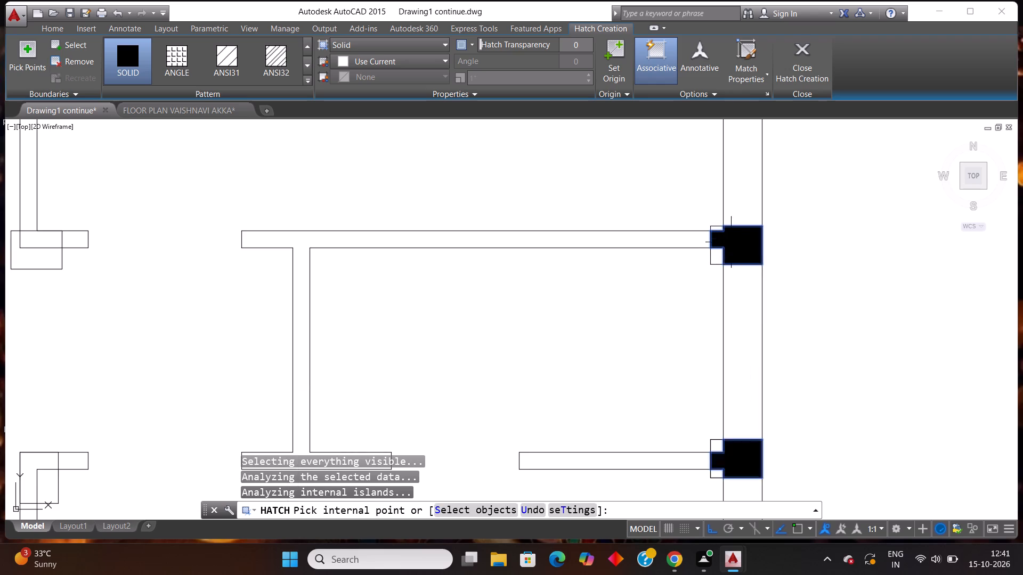
pyautogui.scroll(2, 732, 226)
pyautogui.click(699, 234)
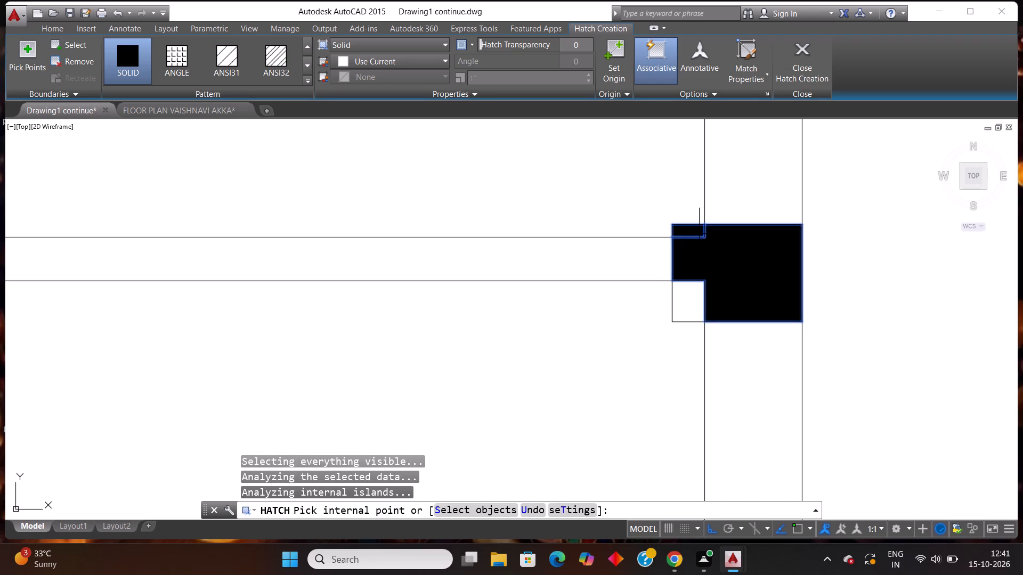
pyautogui.click(696, 290)
pyautogui.scroll(-4, 698, 264)
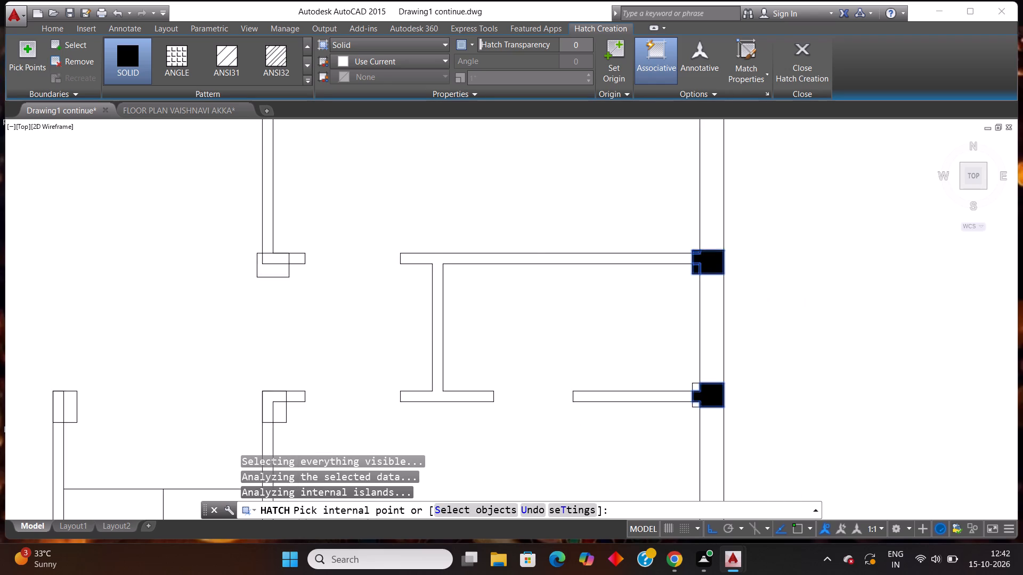
pyautogui.scroll(2, 725, 355)
pyautogui.scroll(3, 671, 335)
pyautogui.click(648, 298)
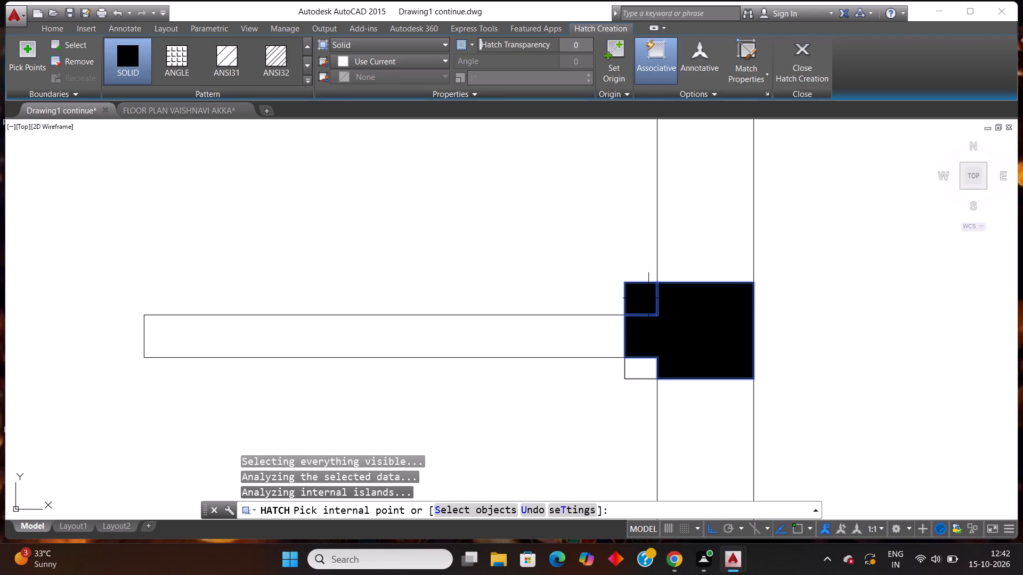
pyautogui.click(648, 368)
# Fill both parts of the column at the lower end of the interior wall above the staircase's right side with the solid hatch.
pyautogui.scroll(-4, 663, 269)
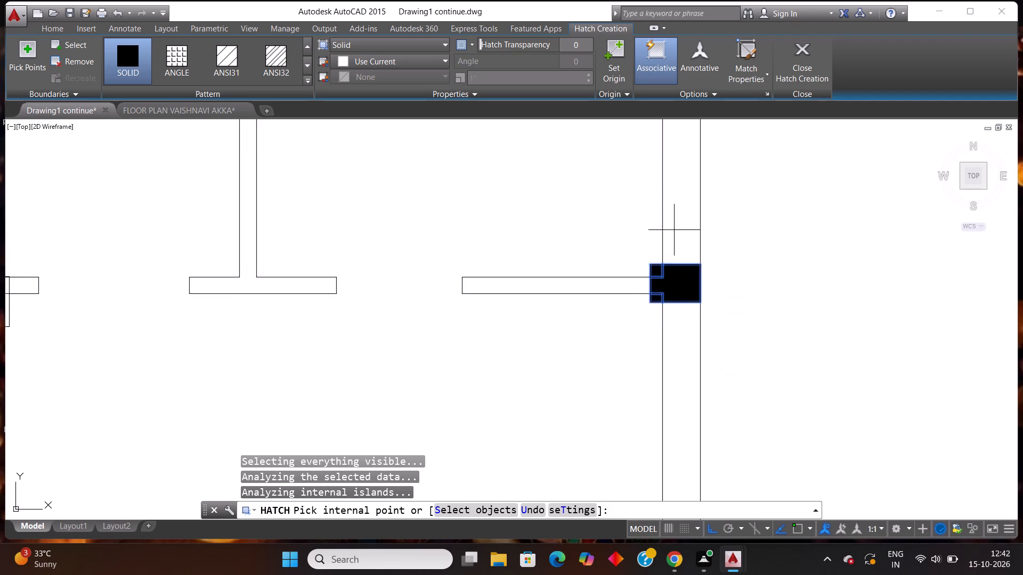
pyautogui.scroll(-1, 674, 235)
pyautogui.scroll(-3, 664, 347)
pyautogui.scroll(2, 619, 298)
pyautogui.scroll(3, 582, 239)
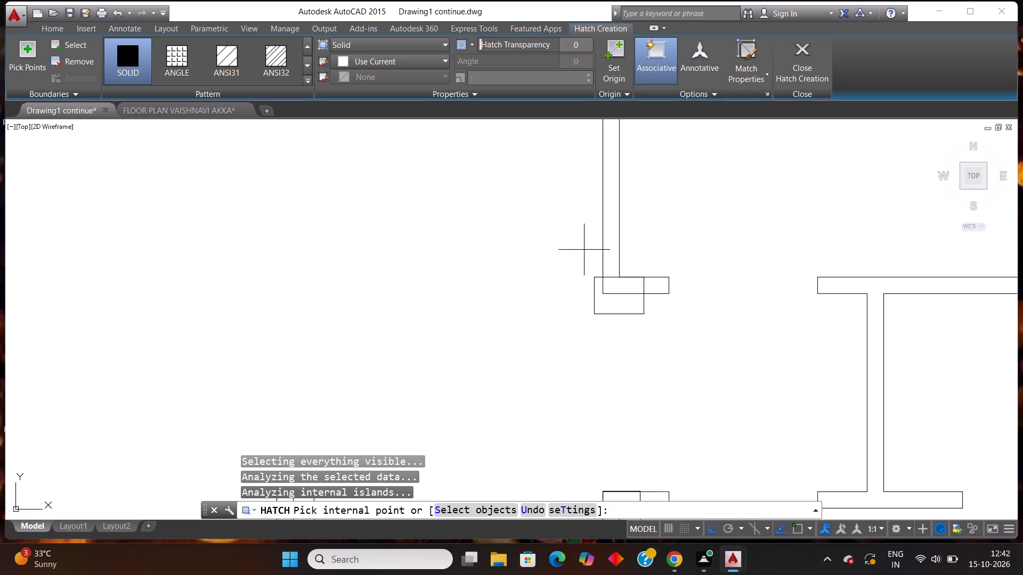
pyautogui.scroll(2, 602, 273)
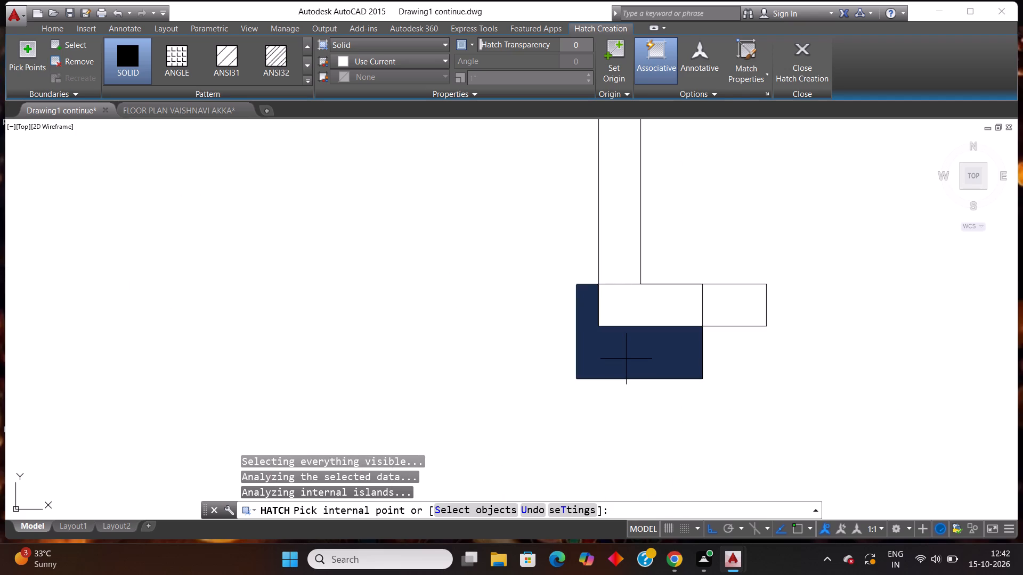
pyautogui.click(626, 359)
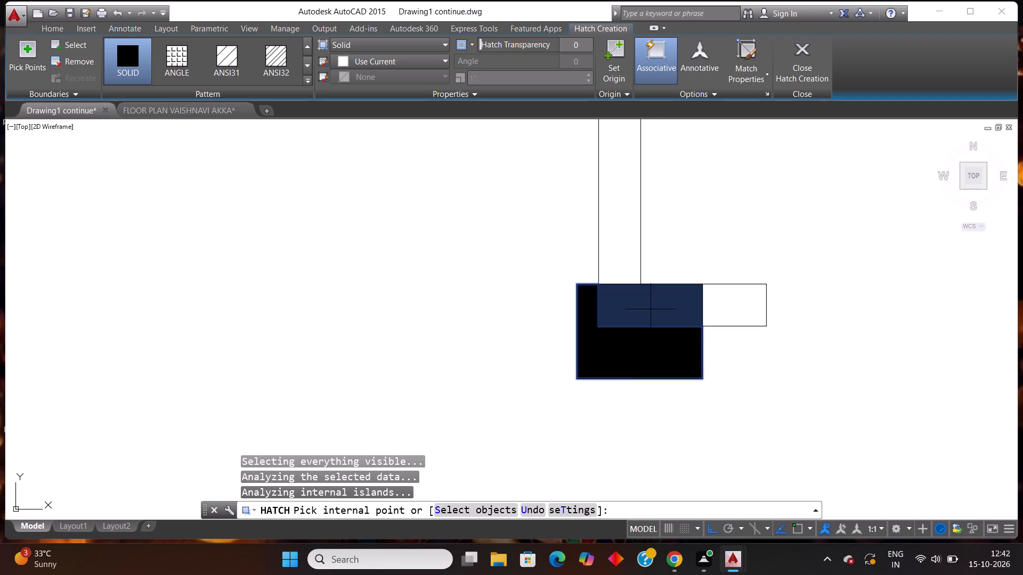
pyautogui.click(651, 309)
# Fill both parts of the column at the top of the staircase's right wall with the solid hatch.
pyautogui.scroll(-2, 653, 272)
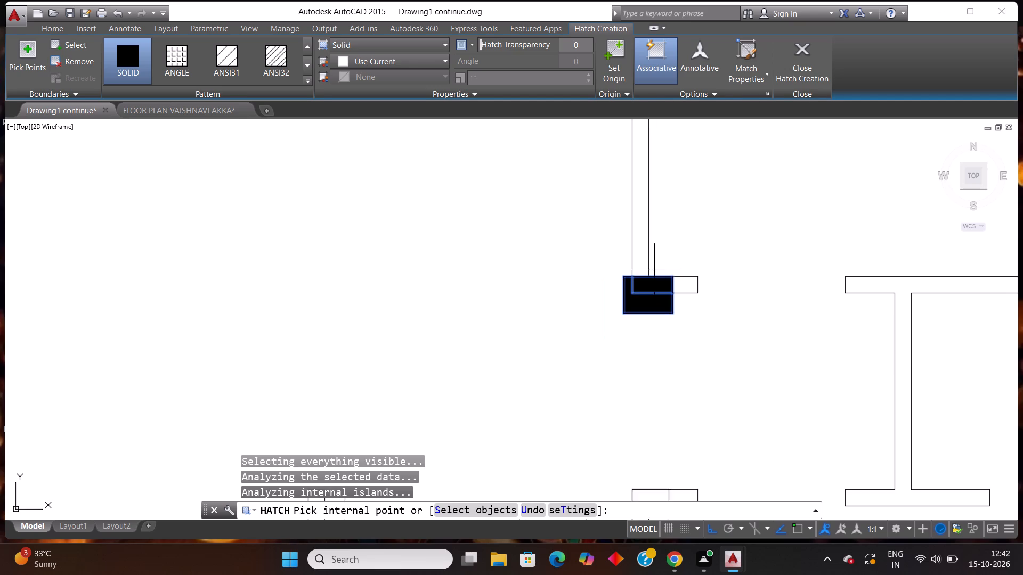
pyautogui.scroll(-3, 655, 269)
pyautogui.scroll(2, 648, 302)
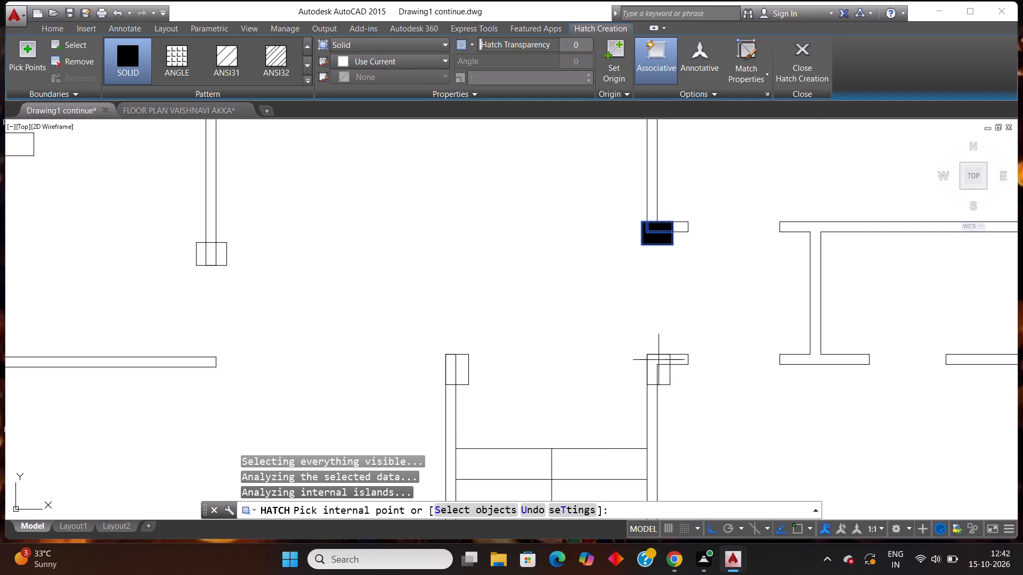
pyautogui.click(659, 360)
pyautogui.click(668, 378)
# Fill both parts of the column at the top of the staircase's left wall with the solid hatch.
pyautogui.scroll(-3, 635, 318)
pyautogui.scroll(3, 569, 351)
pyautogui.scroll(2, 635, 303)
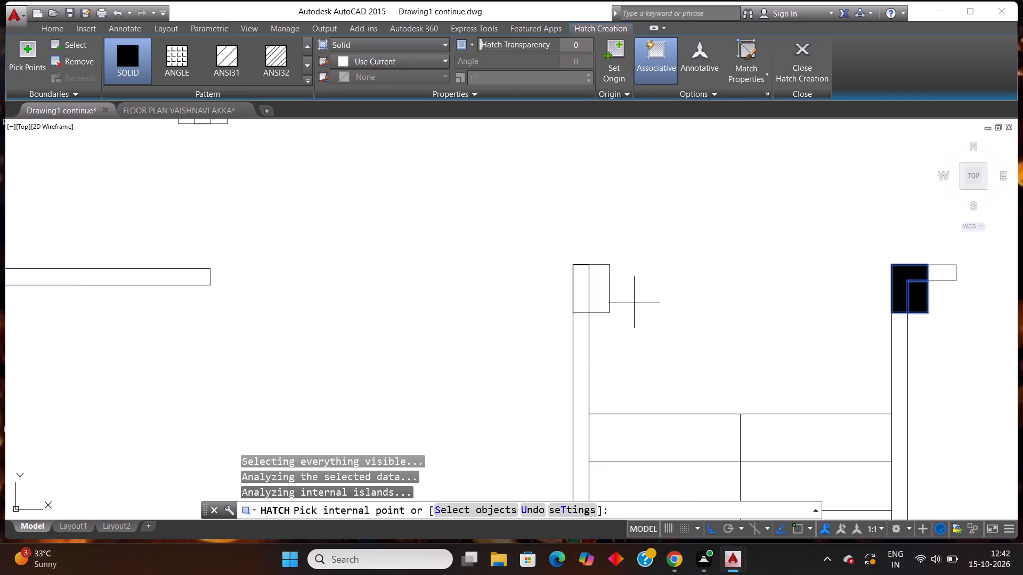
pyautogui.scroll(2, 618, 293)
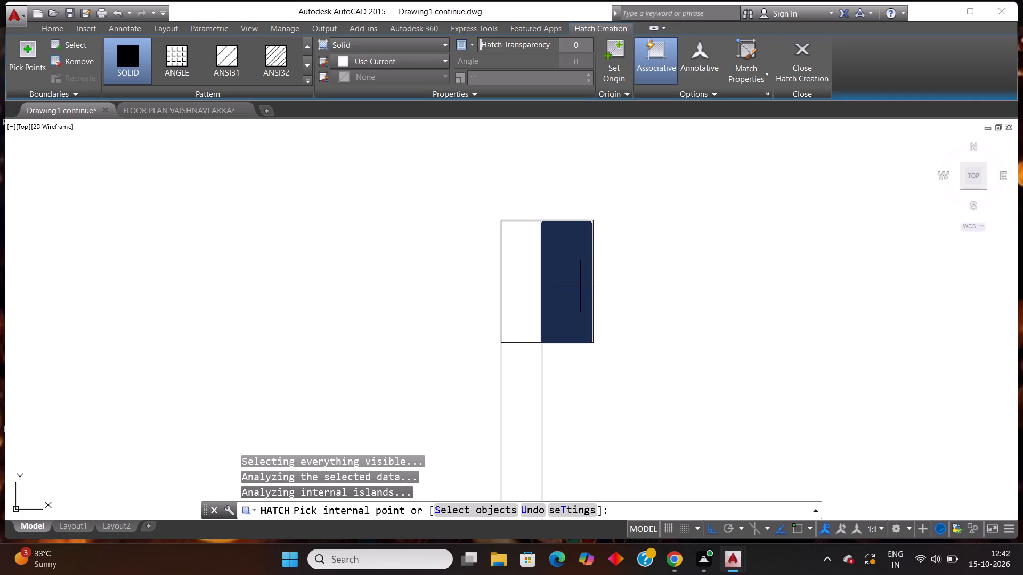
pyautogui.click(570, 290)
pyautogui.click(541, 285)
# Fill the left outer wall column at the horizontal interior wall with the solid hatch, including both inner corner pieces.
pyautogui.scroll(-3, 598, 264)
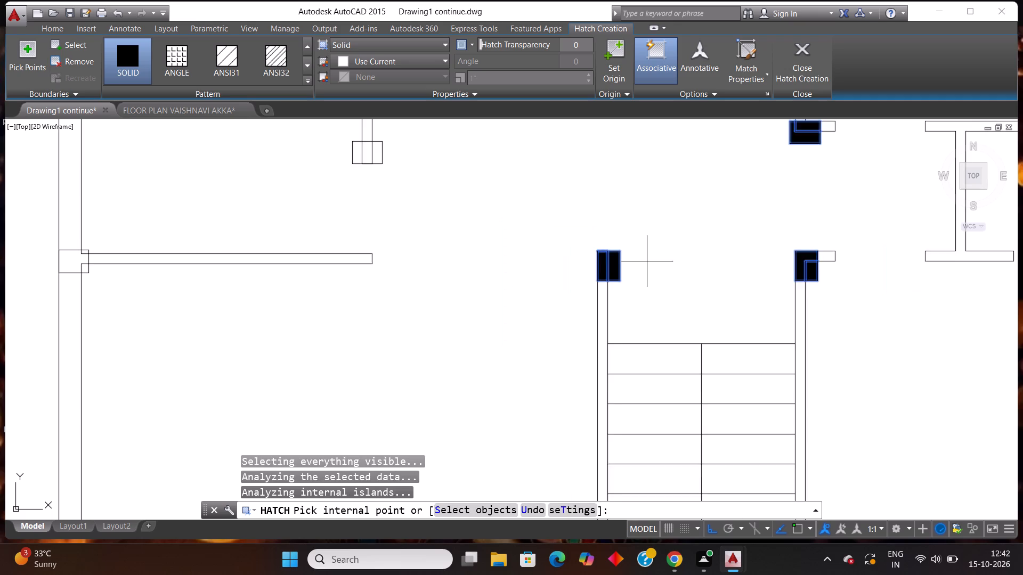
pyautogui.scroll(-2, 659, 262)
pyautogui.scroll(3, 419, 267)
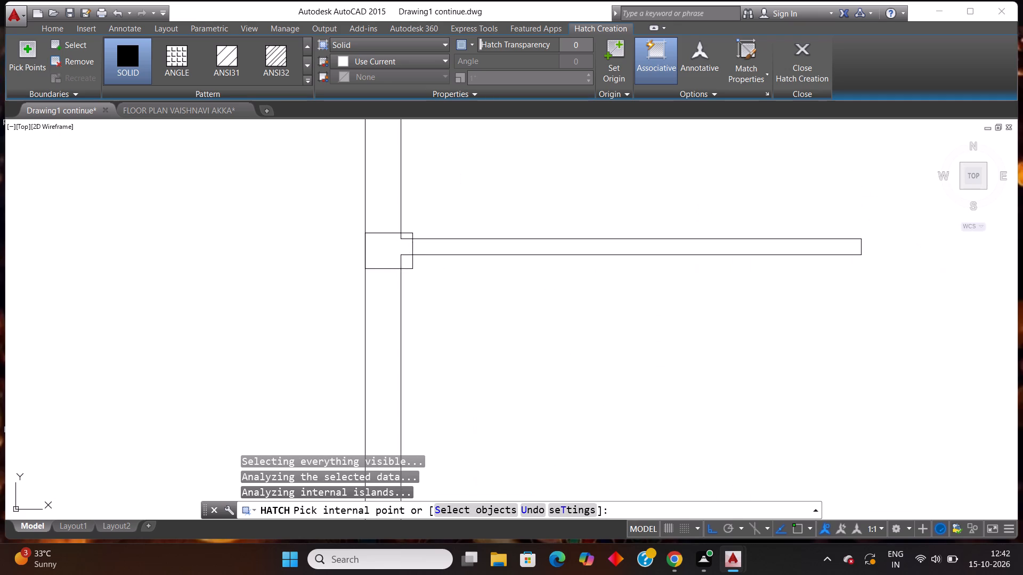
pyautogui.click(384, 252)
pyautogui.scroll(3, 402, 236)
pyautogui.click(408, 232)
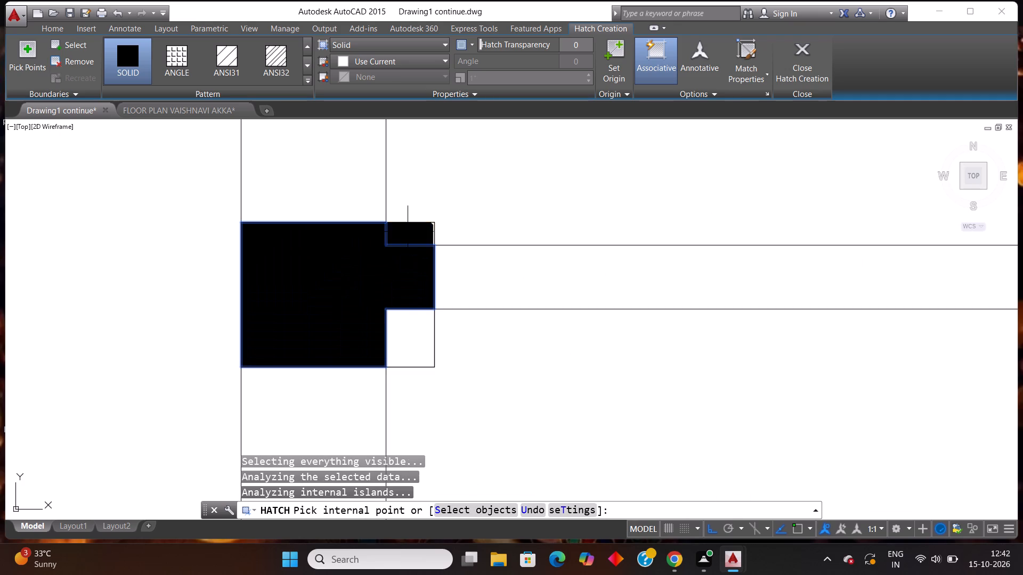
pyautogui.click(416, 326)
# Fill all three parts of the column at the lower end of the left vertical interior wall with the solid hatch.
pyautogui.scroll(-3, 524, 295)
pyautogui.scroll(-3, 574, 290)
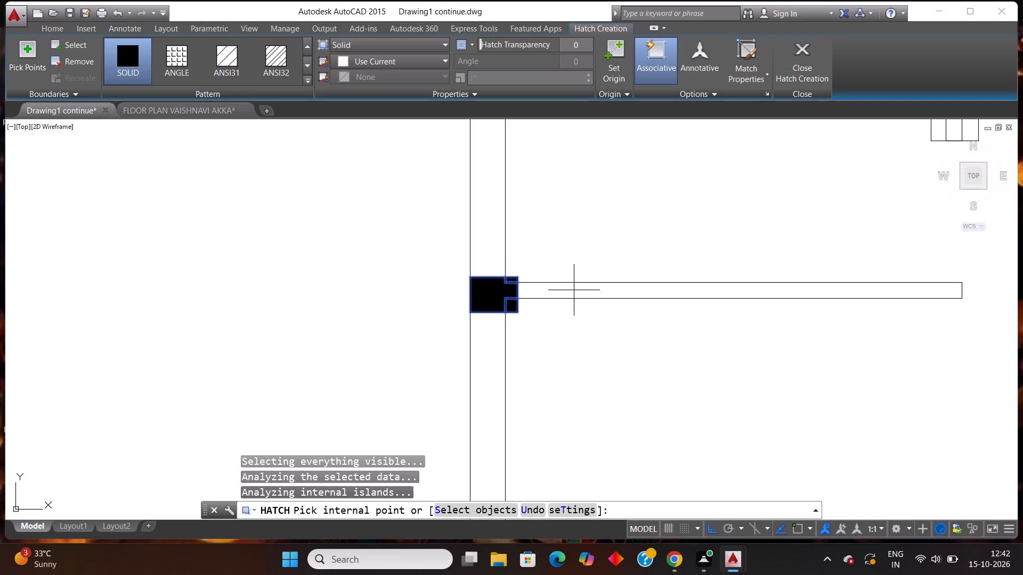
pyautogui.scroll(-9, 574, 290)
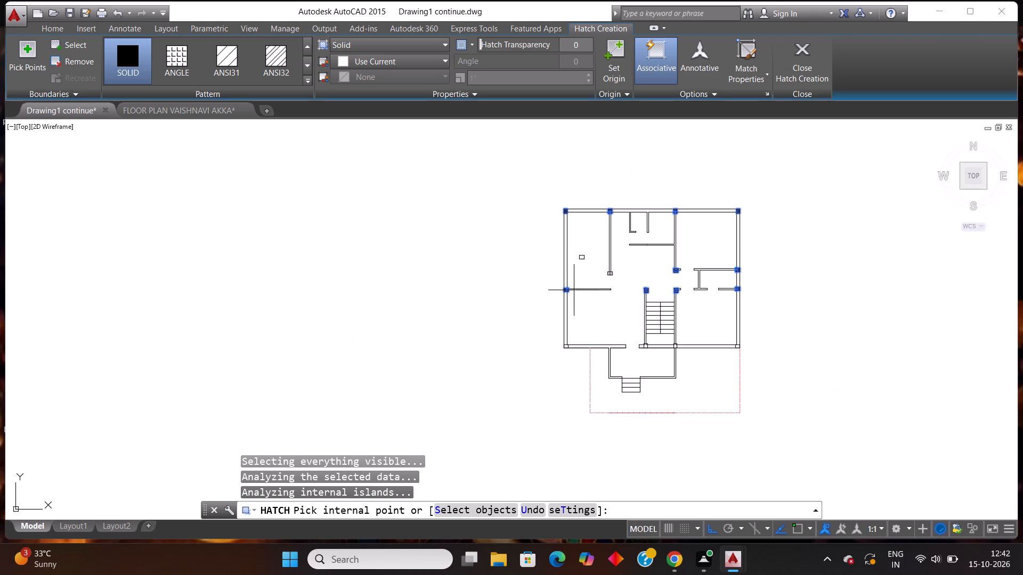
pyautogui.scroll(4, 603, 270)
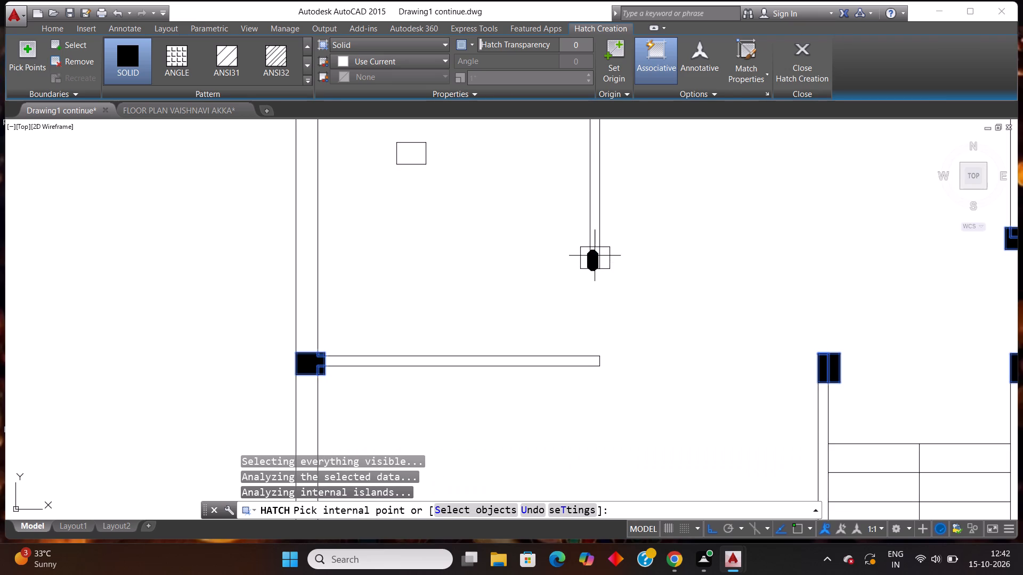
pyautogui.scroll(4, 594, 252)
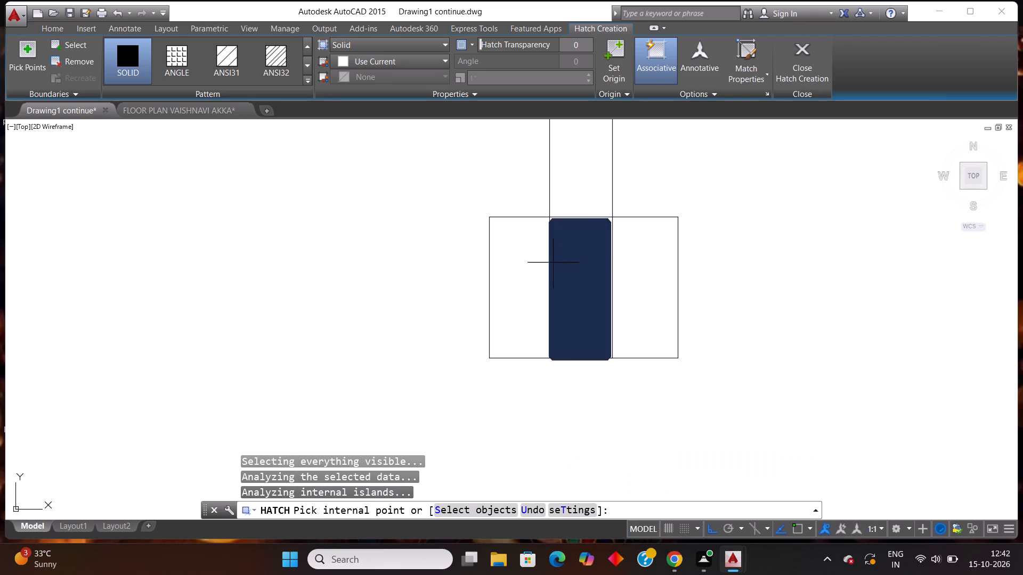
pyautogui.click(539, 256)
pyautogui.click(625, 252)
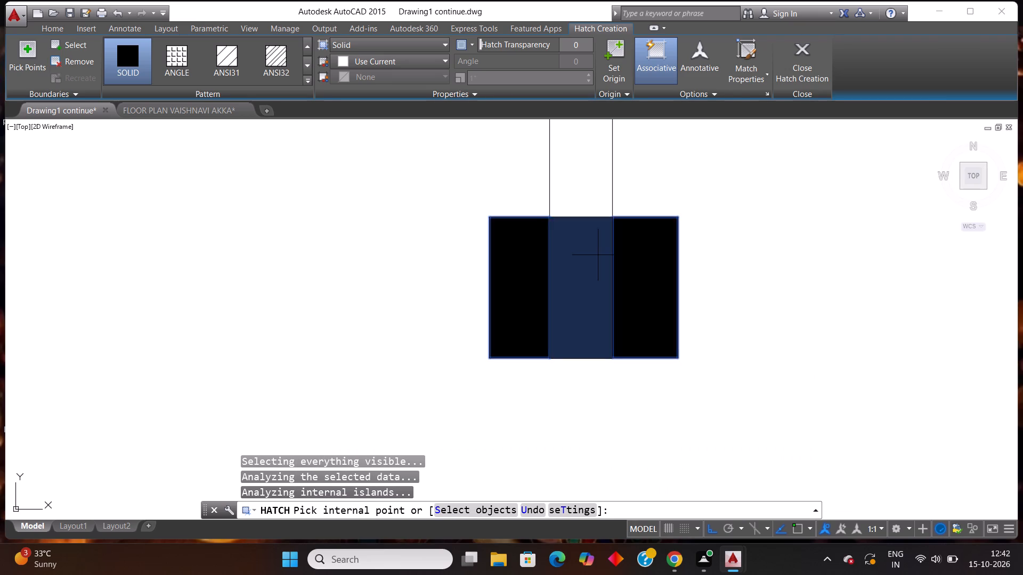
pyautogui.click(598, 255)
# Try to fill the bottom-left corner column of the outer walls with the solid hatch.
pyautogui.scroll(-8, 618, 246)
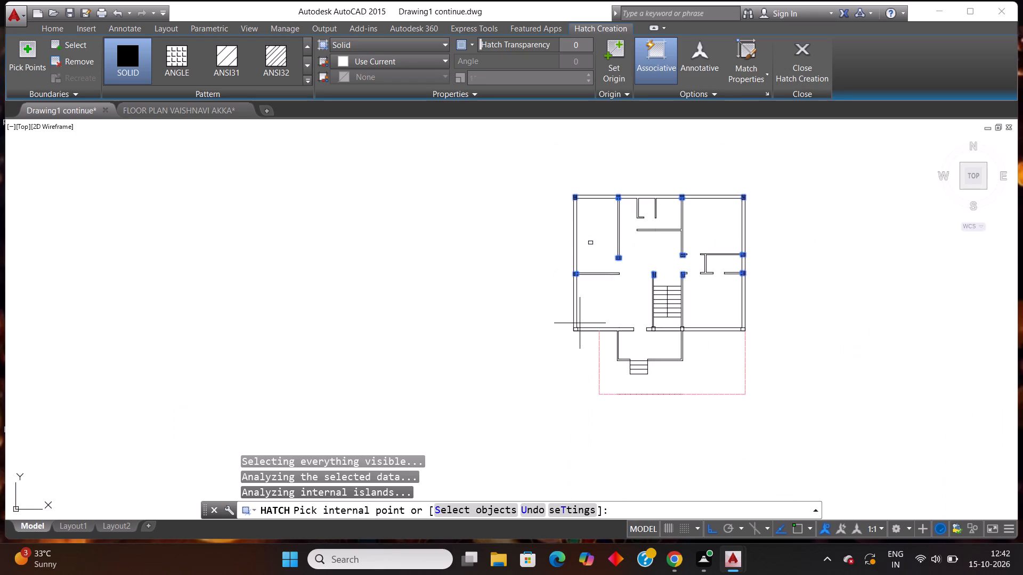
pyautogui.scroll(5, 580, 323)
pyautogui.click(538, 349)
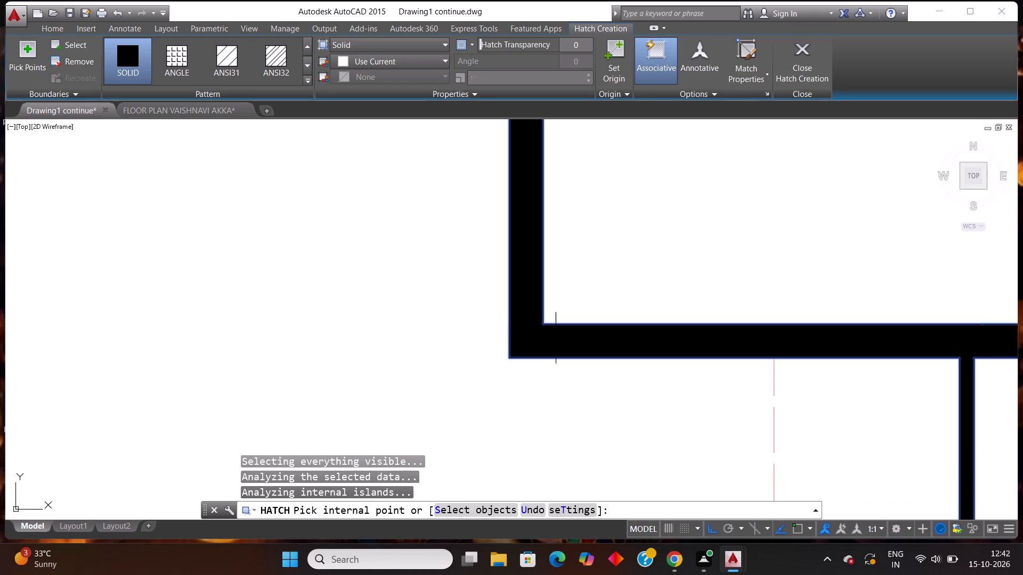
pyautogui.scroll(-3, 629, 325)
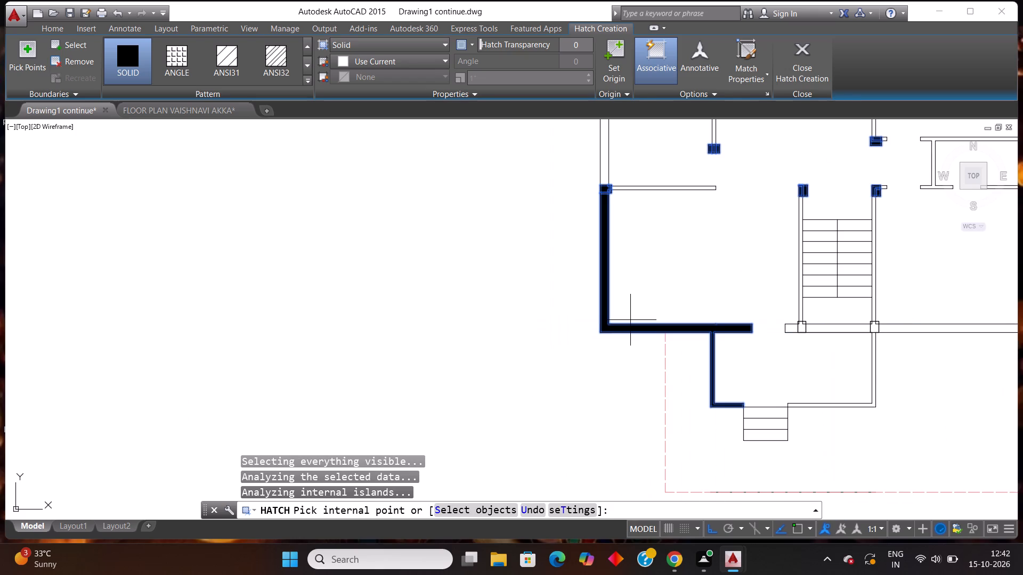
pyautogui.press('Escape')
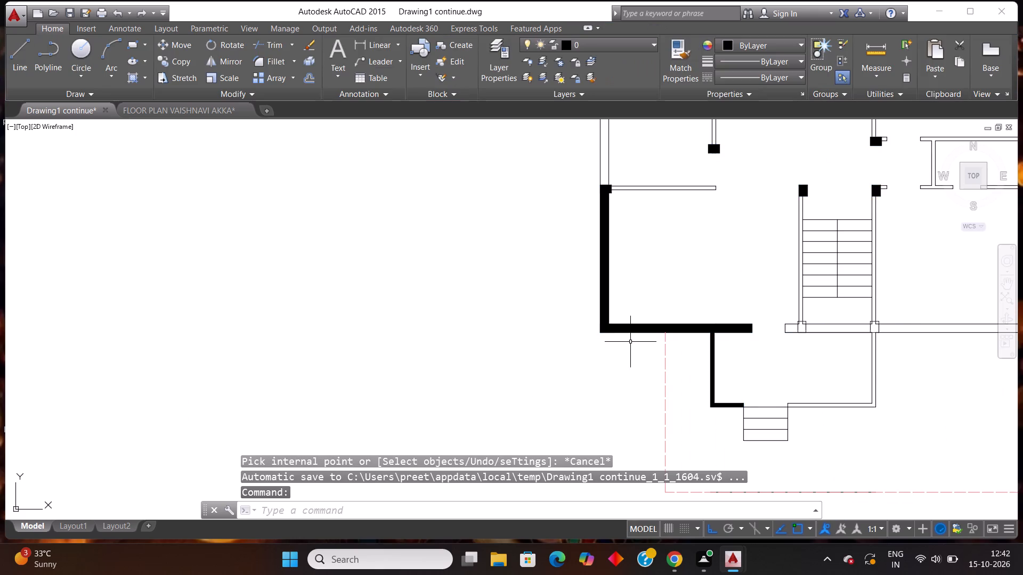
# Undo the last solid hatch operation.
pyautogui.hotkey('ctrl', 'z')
# Restart the Hatch command and fill the column at the bottom-left corner of the outer walls with the solid pattern.
pyautogui.scroll(-5, 630, 340)
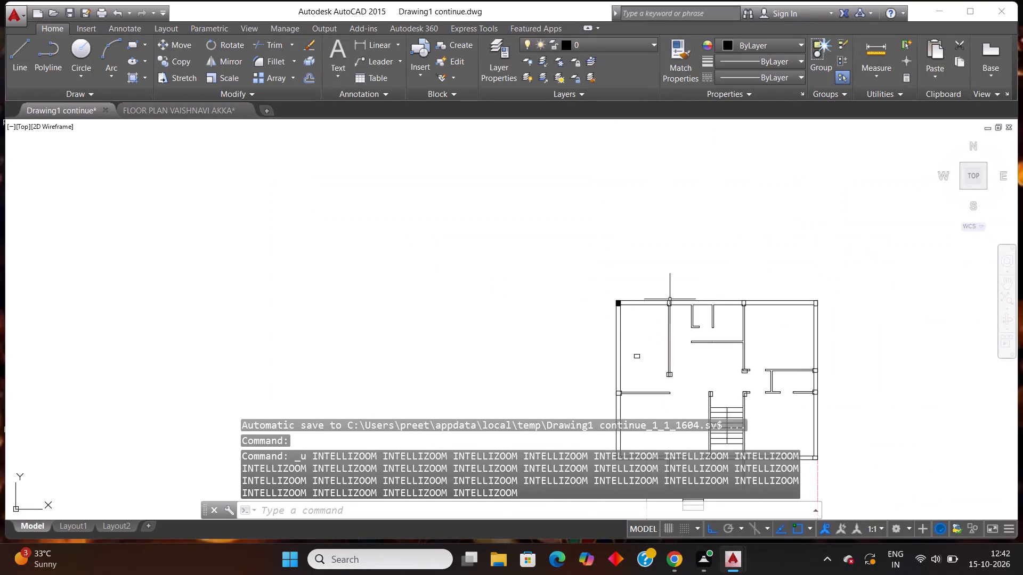
pyautogui.scroll(-2, 670, 299)
pyautogui.scroll(3, 646, 332)
pyautogui.press('h')
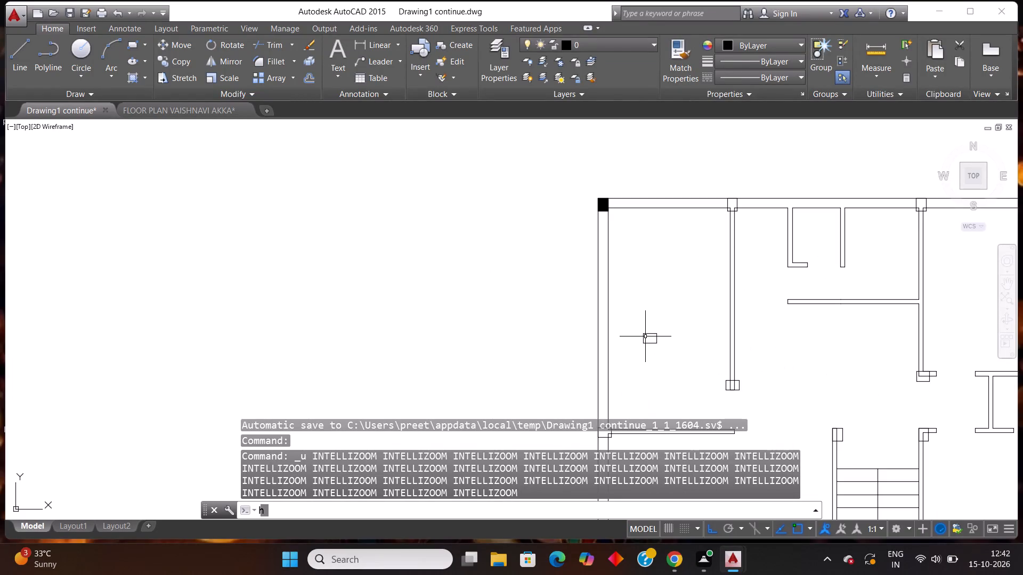
pyautogui.press('Return')
pyautogui.scroll(-2, 661, 276)
pyautogui.scroll(-1, 658, 355)
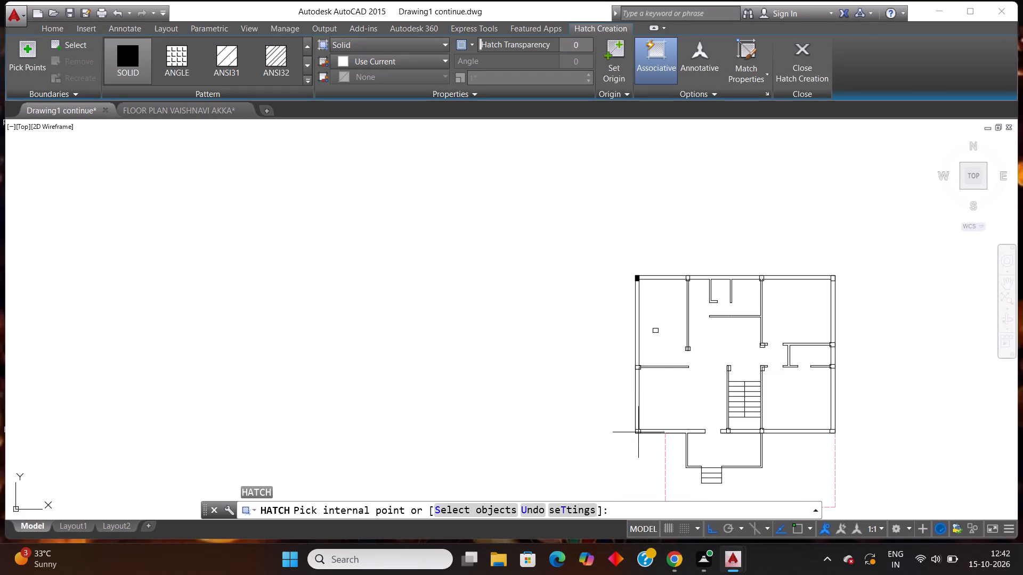
pyautogui.scroll(5, 635, 437)
pyautogui.scroll(-2, 667, 390)
pyautogui.scroll(2, 645, 437)
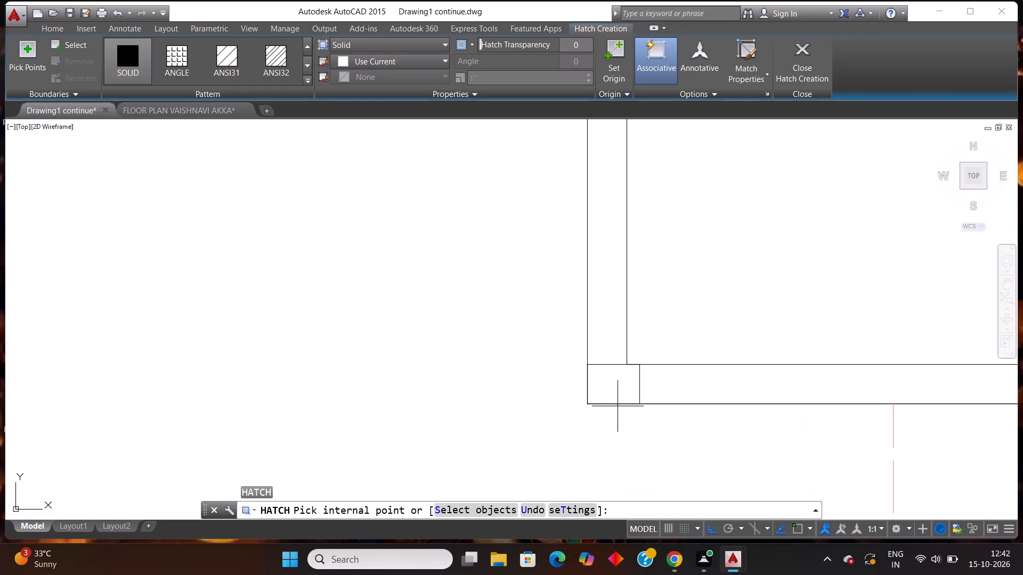
pyautogui.click(618, 383)
# Fill the left outer wall column at the horizontal interior wall with the solid hatch, including both inner corner pieces.
pyautogui.scroll(-4, 630, 375)
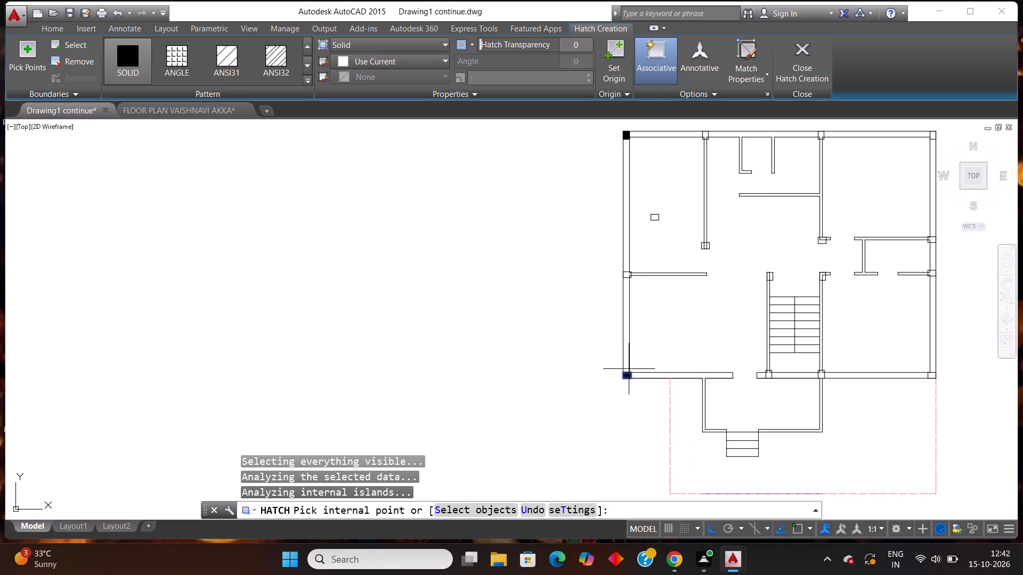
pyautogui.scroll(3, 649, 271)
pyautogui.scroll(2, 593, 300)
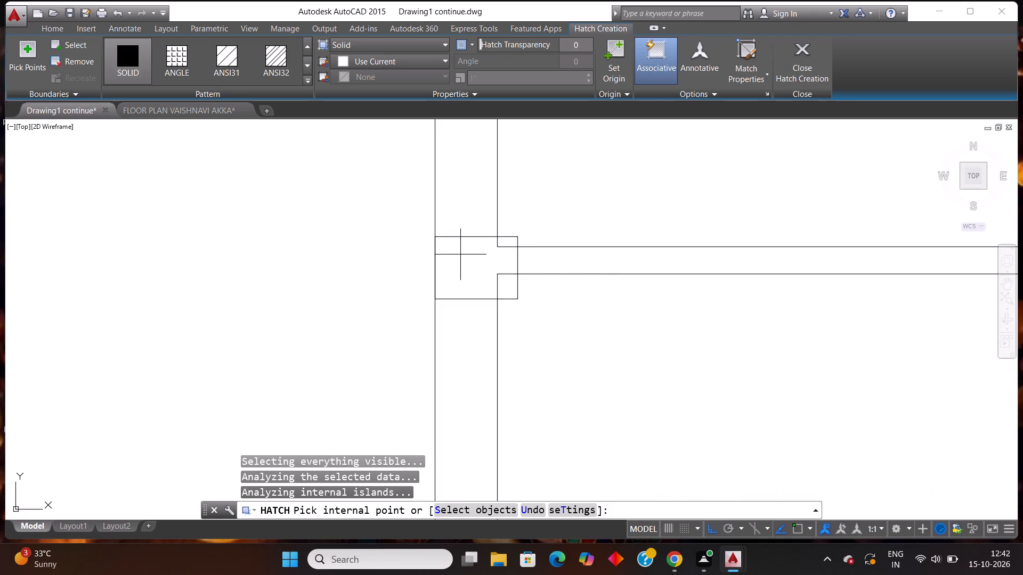
pyautogui.click(460, 254)
pyautogui.click(507, 244)
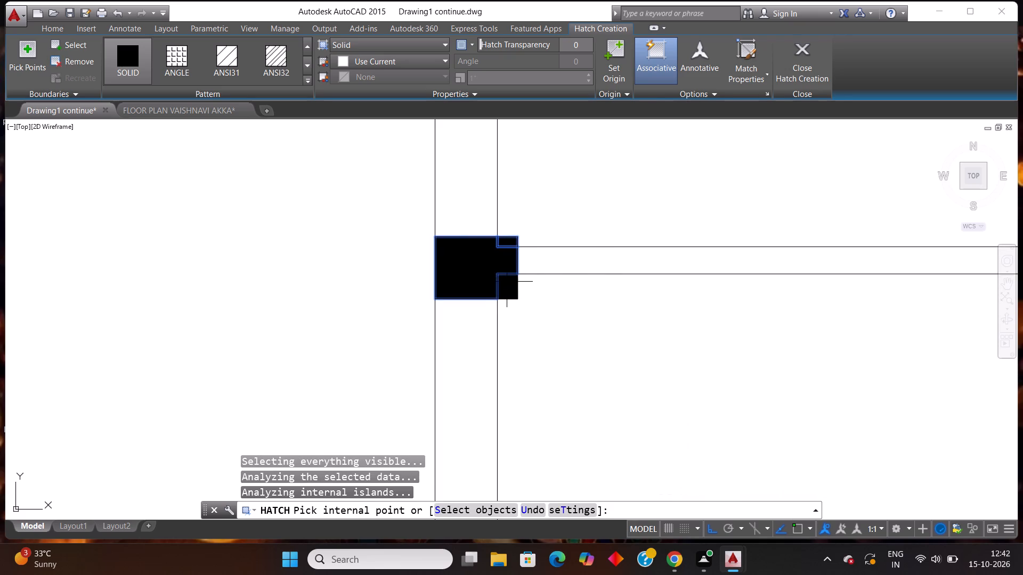
pyautogui.click(507, 282)
# Fill all three parts of the column at the lower end of the left vertical interior wall with the solid hatch.
pyautogui.scroll(-6, 508, 280)
pyautogui.scroll(2, 527, 248)
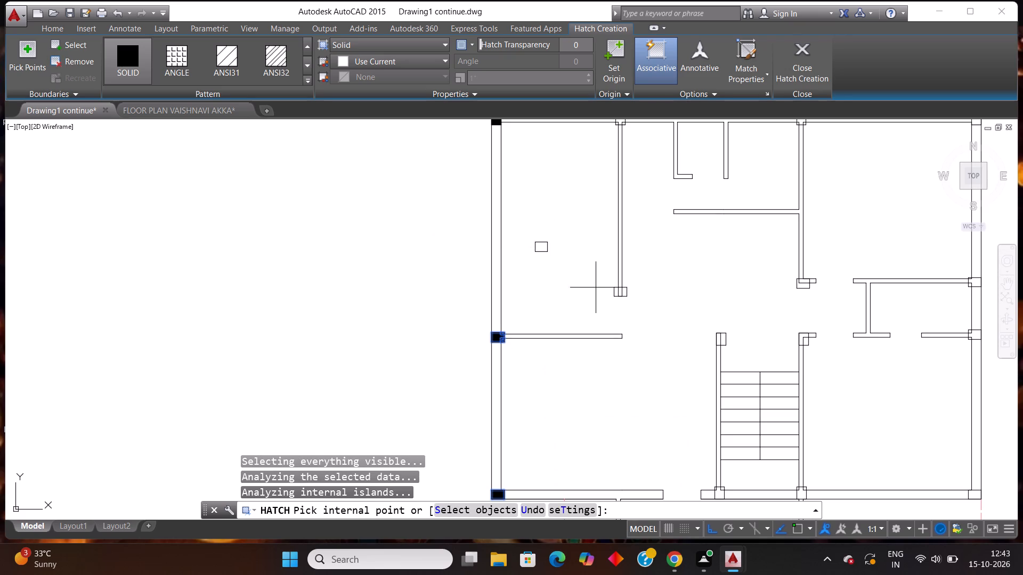
pyautogui.scroll(4, 628, 295)
pyautogui.click(587, 280)
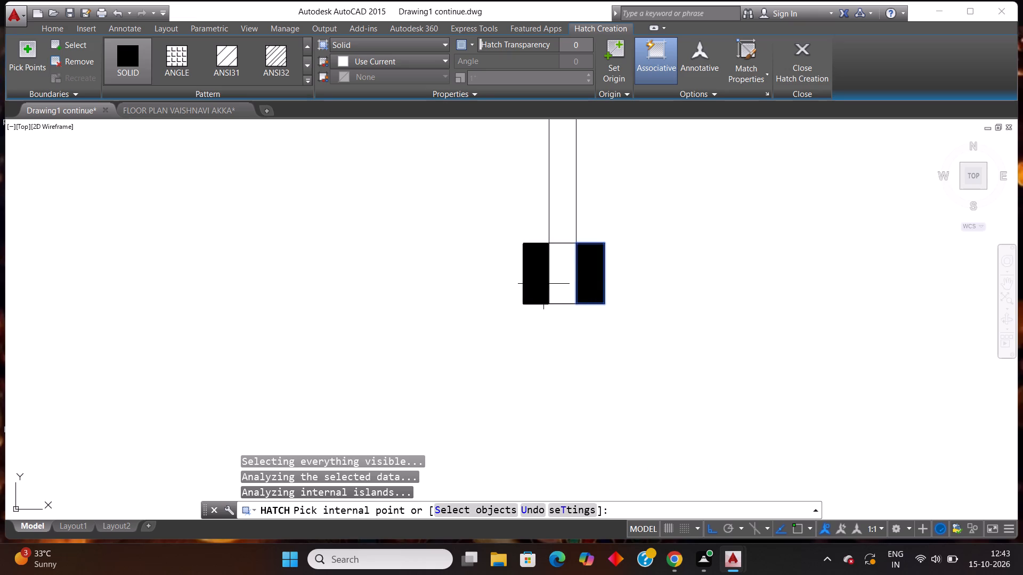
pyautogui.click(543, 284)
pyautogui.click(561, 275)
# Fill the second column on the top outer wall with the solid hatch, including its two lower corner pieces.
pyautogui.scroll(-7, 559, 281)
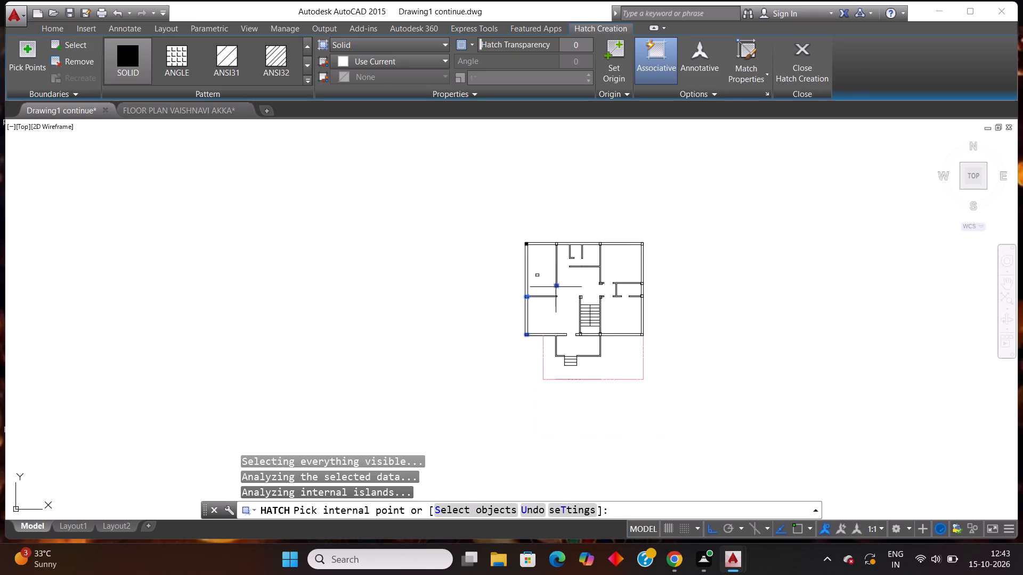
pyautogui.scroll(3, 557, 234)
pyautogui.scroll(3, 546, 294)
pyautogui.click(529, 220)
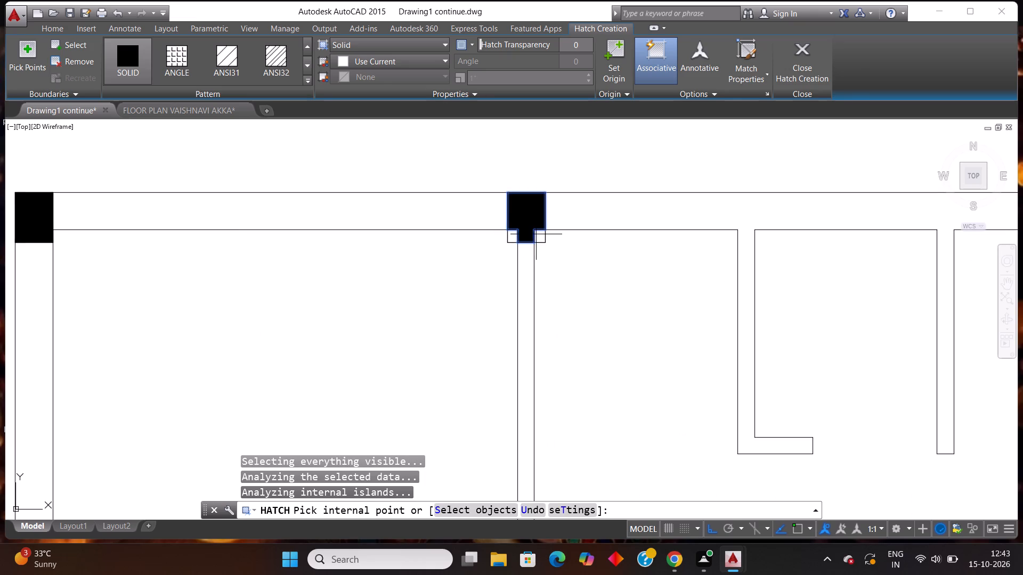
pyautogui.click(536, 234)
pyautogui.click(514, 236)
# Fill the third column on the top outer wall with the solid hatch, including its two lower corner pieces.
pyautogui.scroll(-3, 519, 270)
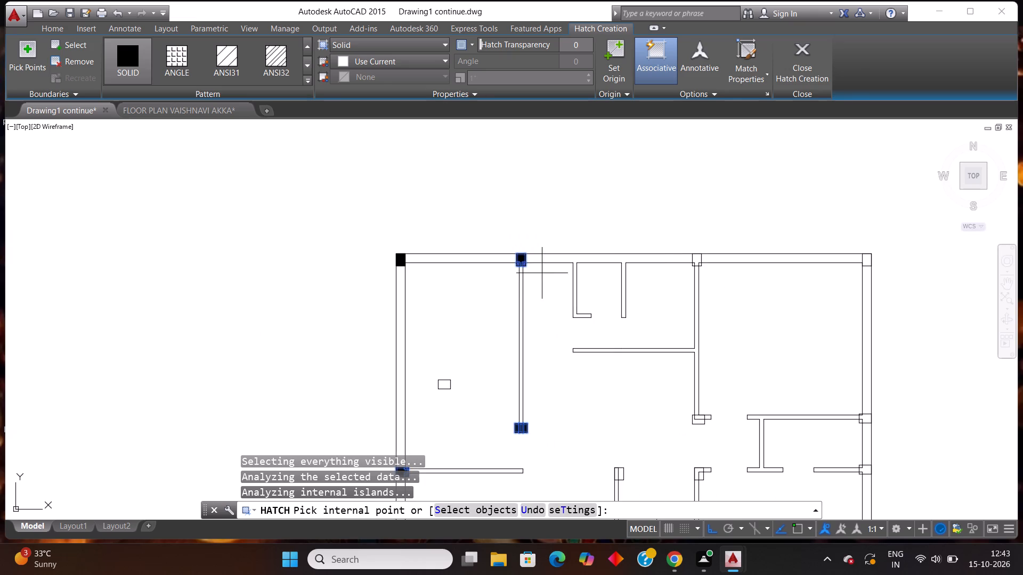
pyautogui.scroll(2, 676, 268)
pyautogui.scroll(3, 735, 239)
pyautogui.click(660, 264)
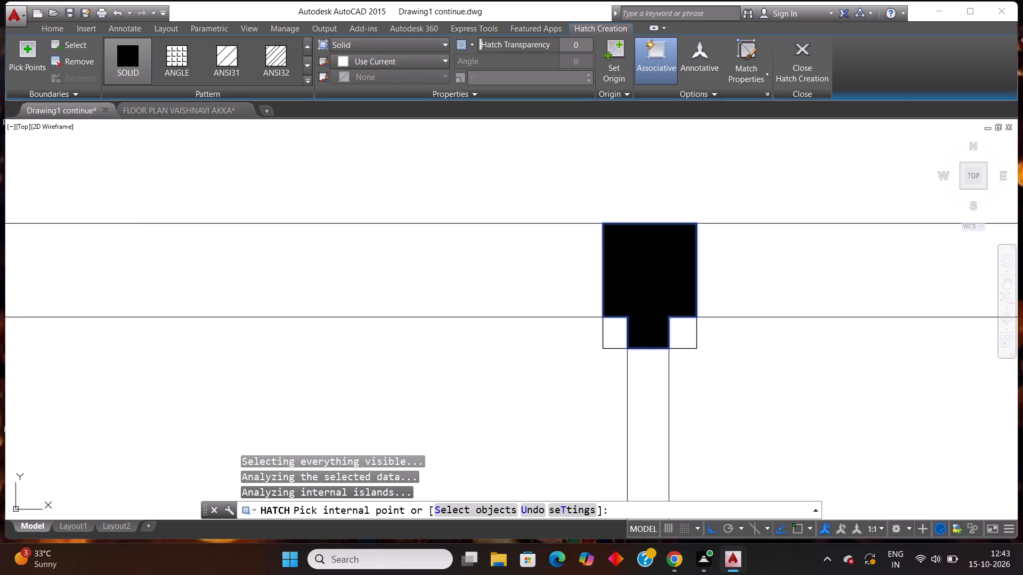
pyautogui.click(611, 323)
pyautogui.click(678, 326)
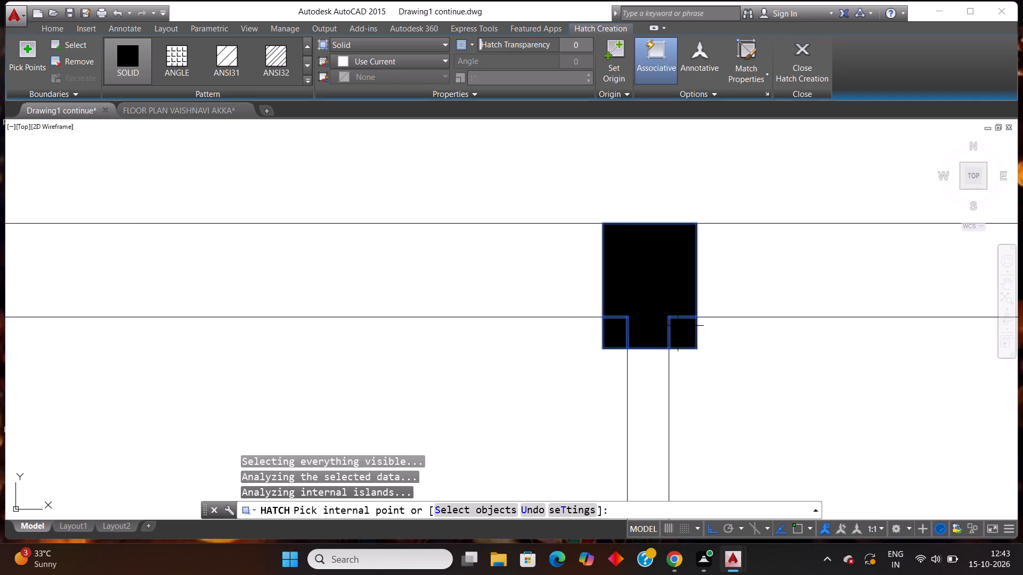
# Fill the column at the top-right corner of the outer walls with the solid hatch.
pyautogui.scroll(-6, 663, 329)
pyautogui.scroll(-4, 594, 322)
pyautogui.scroll(2, 721, 325)
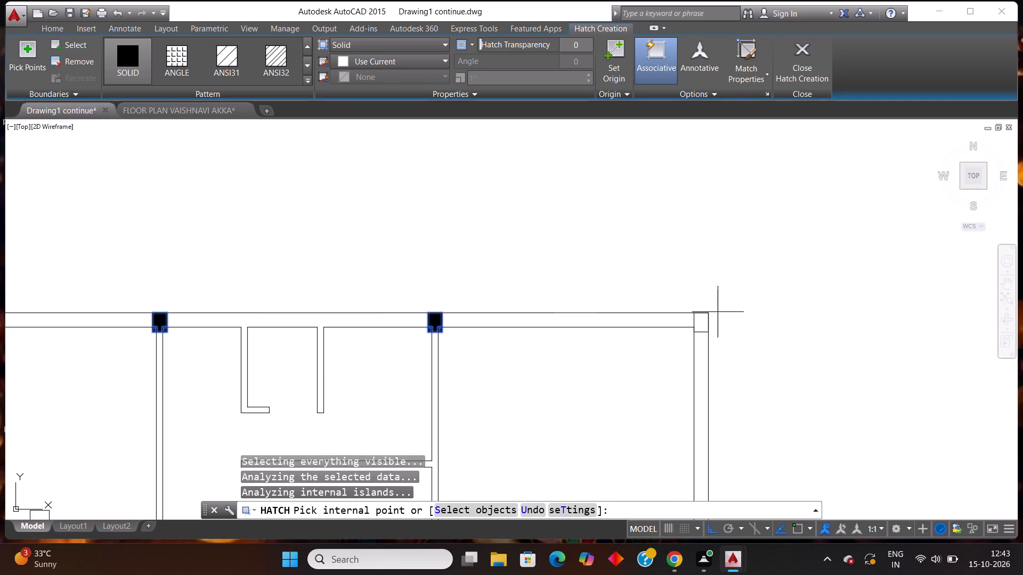
pyautogui.scroll(2, 696, 305)
pyautogui.click(707, 346)
# Fill the right outer wall column at the small room's top wall with the solid hatch, including both inner corner pieces.
pyautogui.scroll(-6, 744, 271)
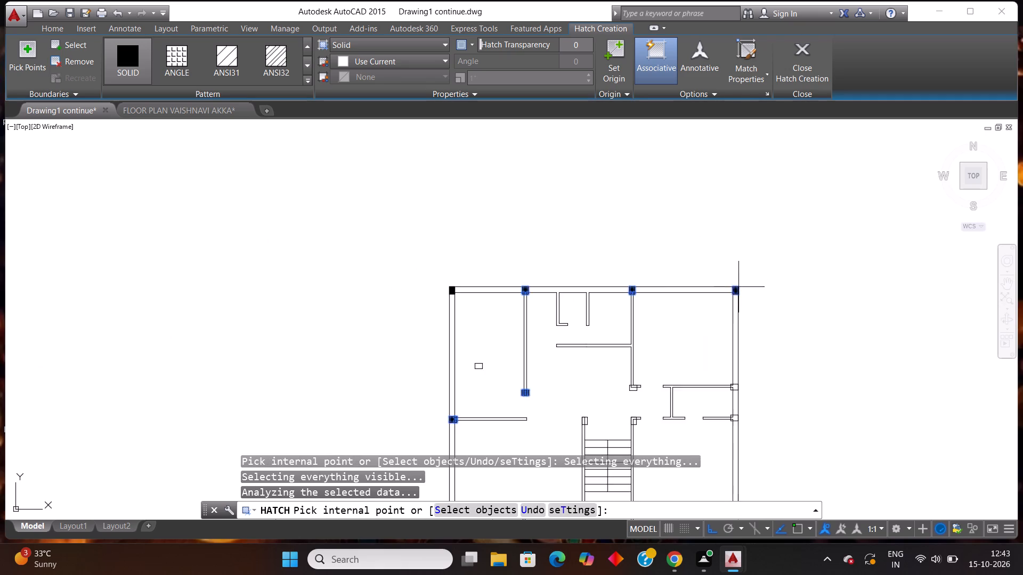
pyautogui.scroll(-3, 738, 288)
pyautogui.scroll(3, 732, 348)
pyautogui.scroll(2, 735, 305)
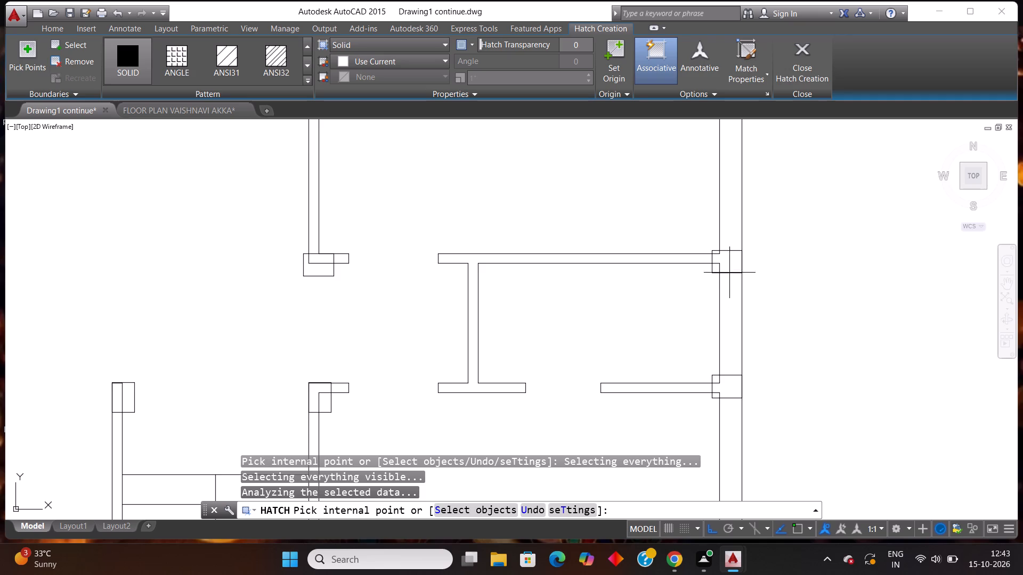
pyautogui.click(732, 263)
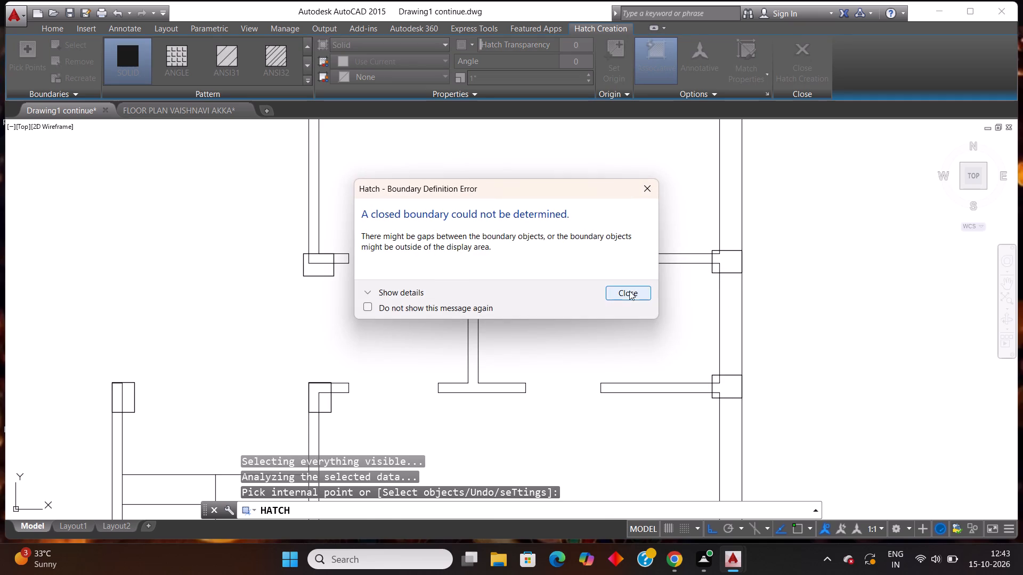
pyautogui.click(629, 291)
pyautogui.click(724, 258)
pyautogui.scroll(1, 724, 258)
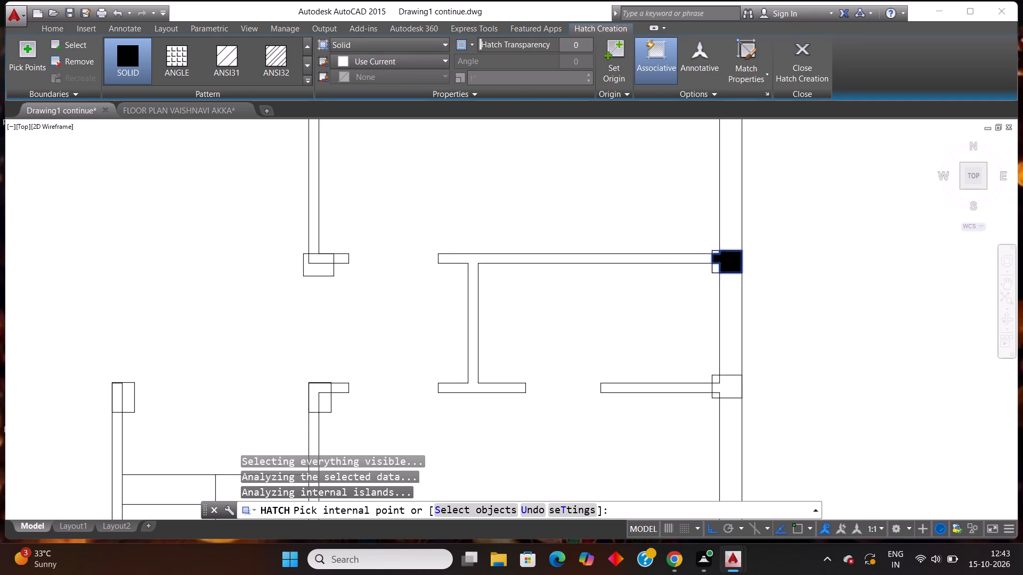
pyautogui.scroll(5, 724, 258)
pyautogui.click(563, 165)
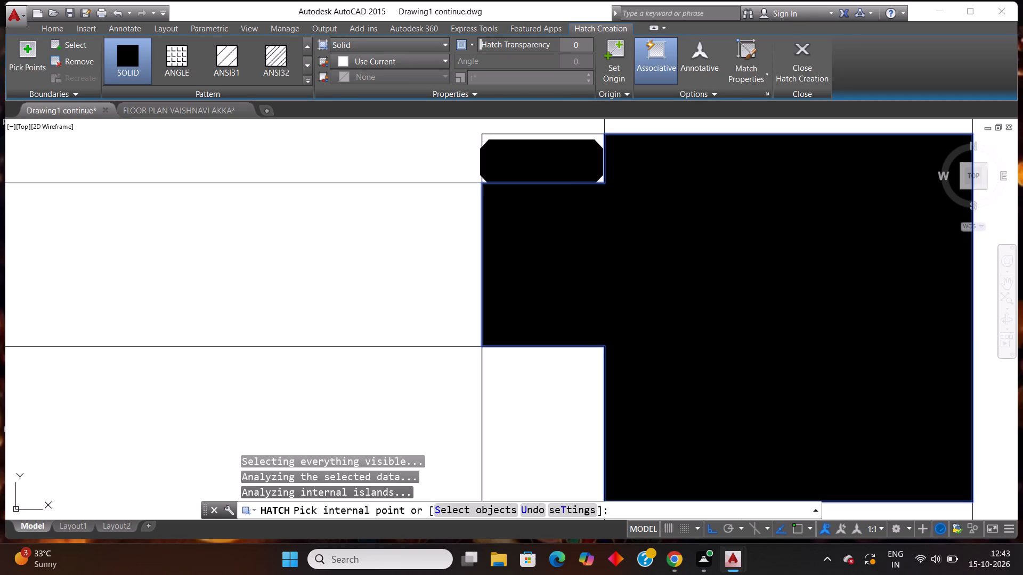
pyautogui.click(558, 391)
pyautogui.scroll(-4, 627, 271)
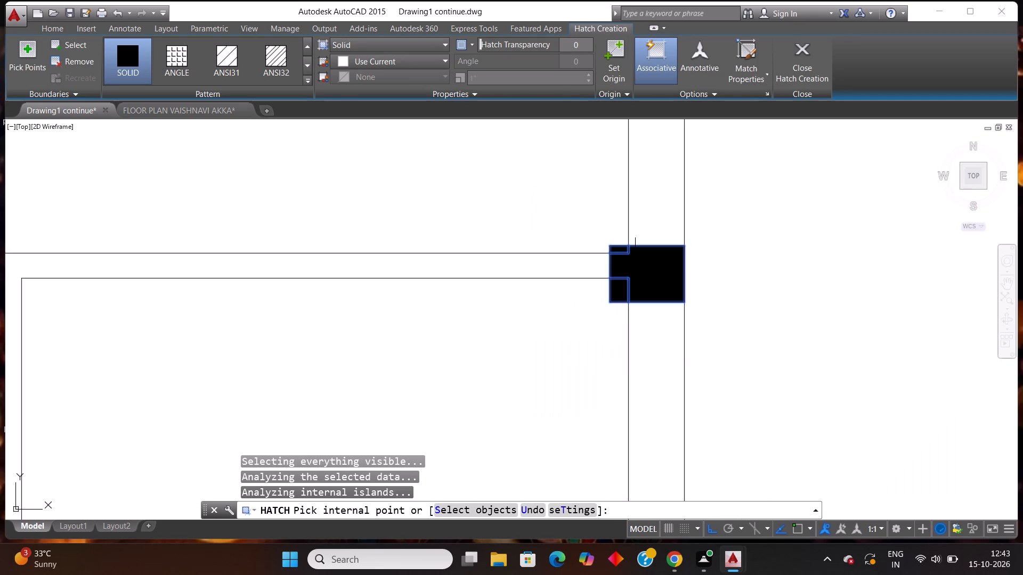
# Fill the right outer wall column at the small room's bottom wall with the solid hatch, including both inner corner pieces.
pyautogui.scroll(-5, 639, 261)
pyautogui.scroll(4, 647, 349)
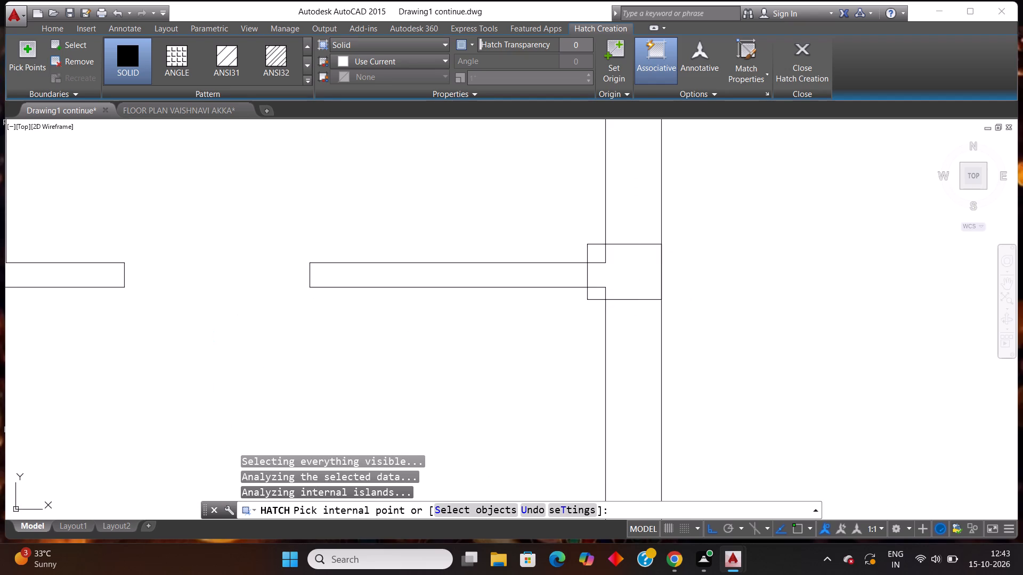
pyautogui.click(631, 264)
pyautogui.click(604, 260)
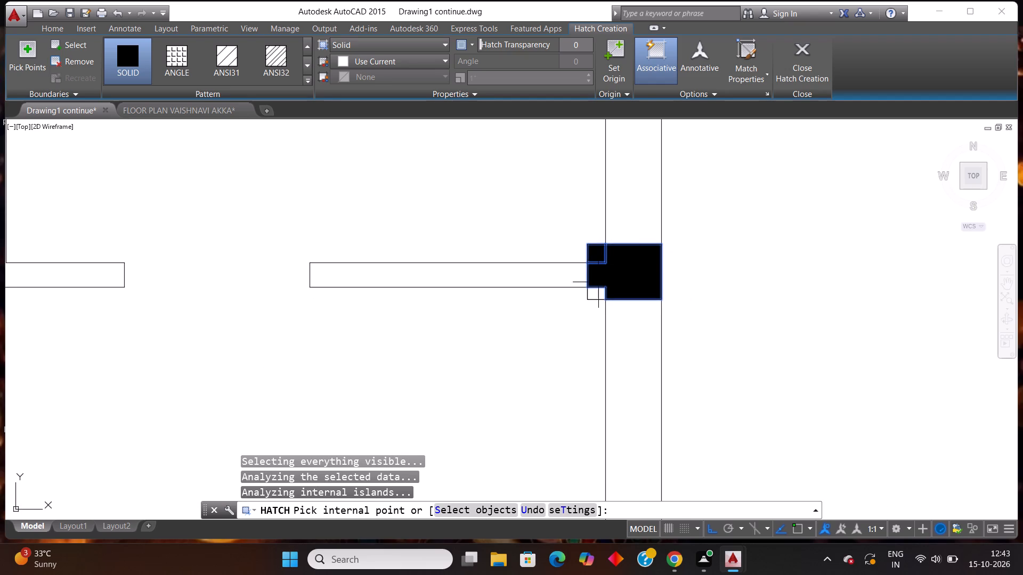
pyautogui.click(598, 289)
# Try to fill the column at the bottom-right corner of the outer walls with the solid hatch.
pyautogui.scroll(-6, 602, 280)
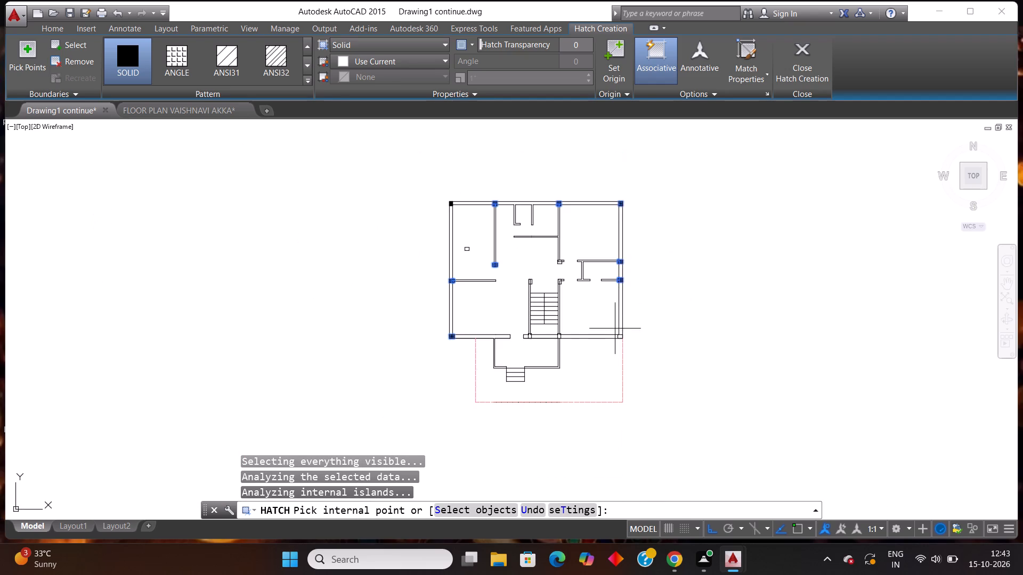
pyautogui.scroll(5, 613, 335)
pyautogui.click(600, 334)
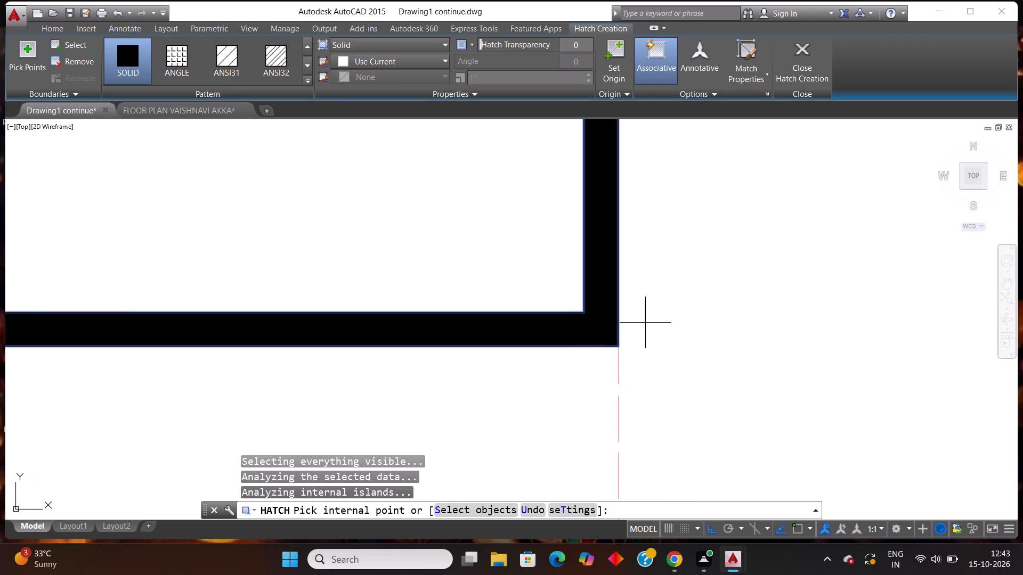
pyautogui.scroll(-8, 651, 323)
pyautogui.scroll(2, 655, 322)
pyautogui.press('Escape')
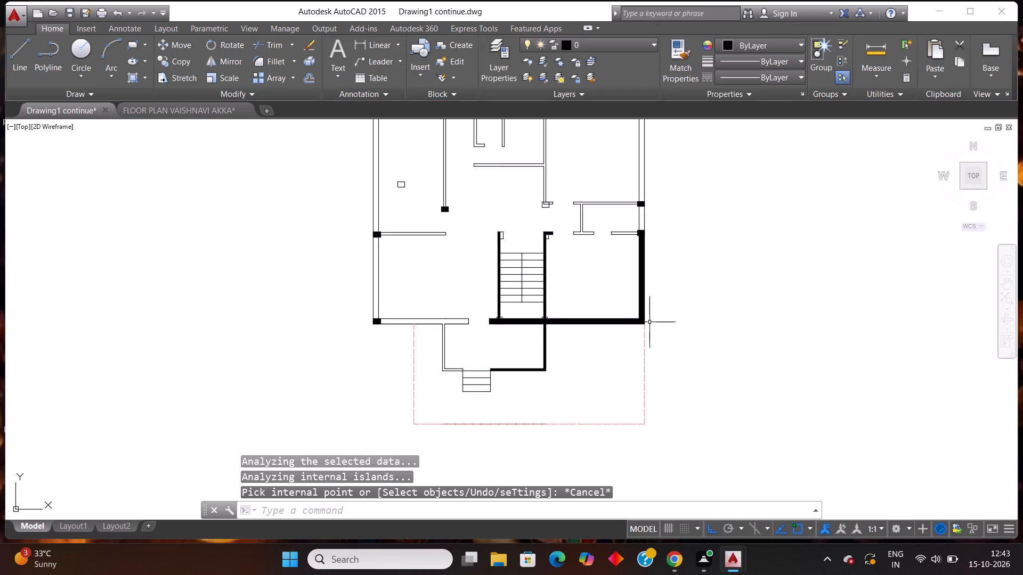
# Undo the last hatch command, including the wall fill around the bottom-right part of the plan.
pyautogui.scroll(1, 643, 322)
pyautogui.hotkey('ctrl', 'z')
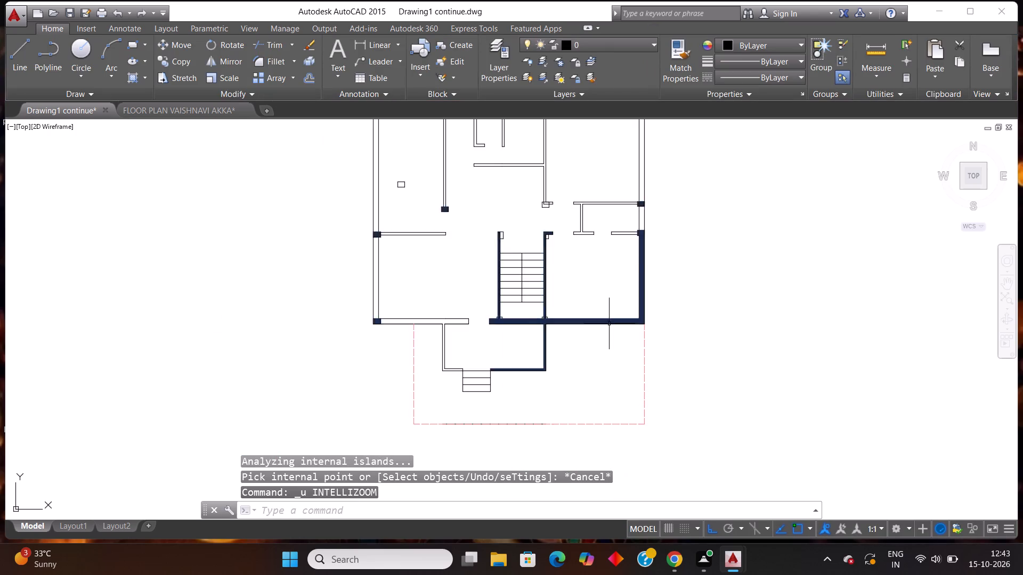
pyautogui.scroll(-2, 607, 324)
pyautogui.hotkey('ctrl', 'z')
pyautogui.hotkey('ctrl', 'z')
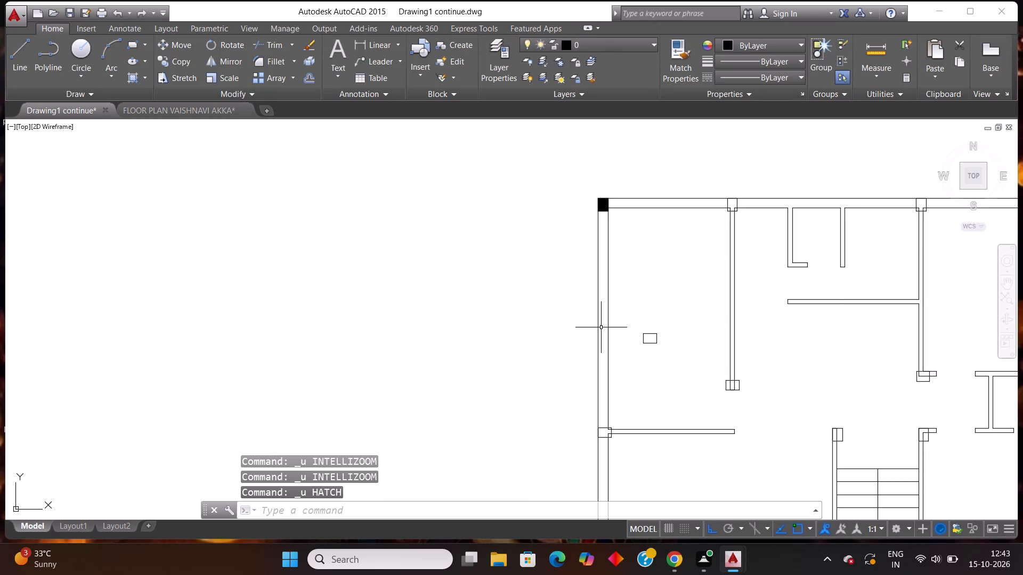
# Hatch the column at the bottom-right corner of the outer walls with the solid pattern.
pyautogui.scroll(-3, 602, 329)
pyautogui.scroll(1, 654, 325)
pyautogui.press('h')
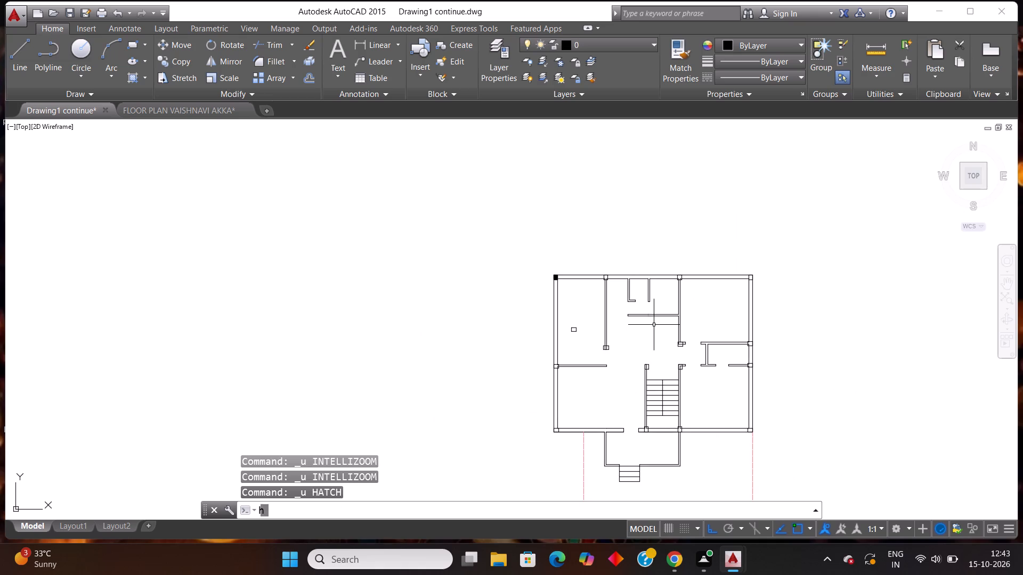
pyautogui.press('Return')
pyautogui.scroll(1, 592, 370)
pyautogui.scroll(-2, 672, 321)
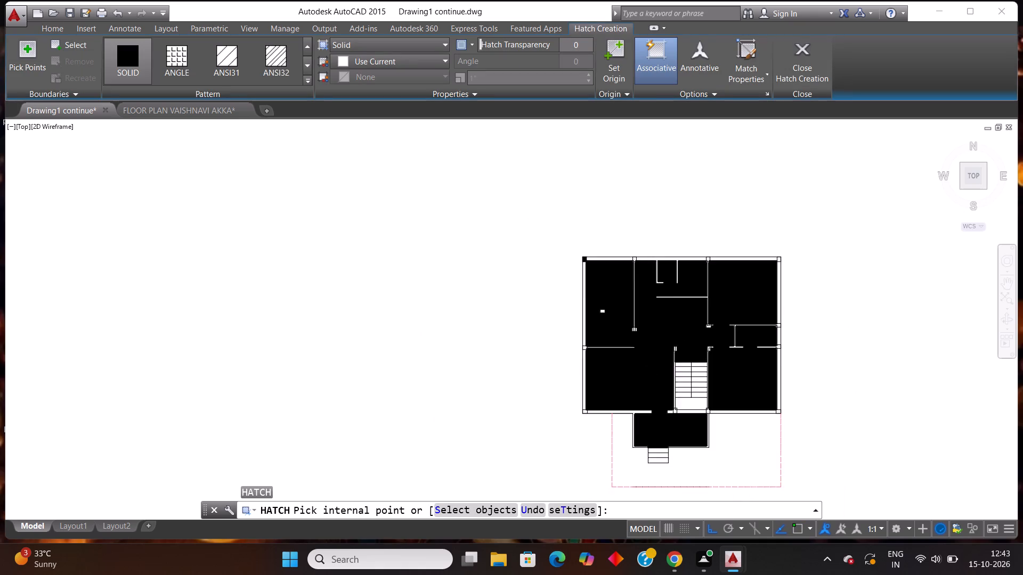
pyautogui.scroll(4, 743, 385)
pyautogui.scroll(2, 732, 343)
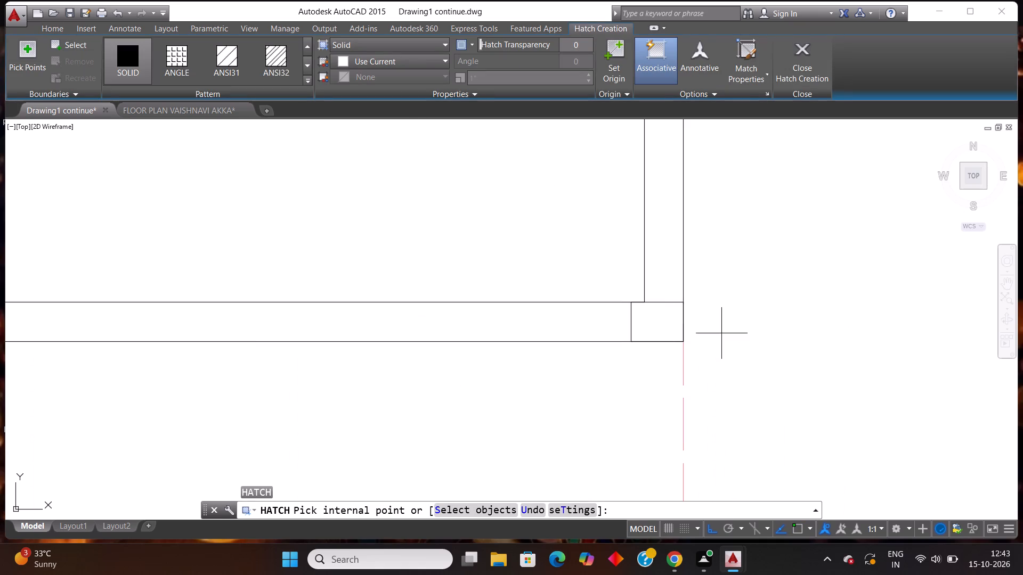
pyautogui.click(669, 316)
# Fill the left outer wall column at the interior cross wall with the solid hatch, including both inner corner pieces.
pyautogui.scroll(-2, 669, 316)
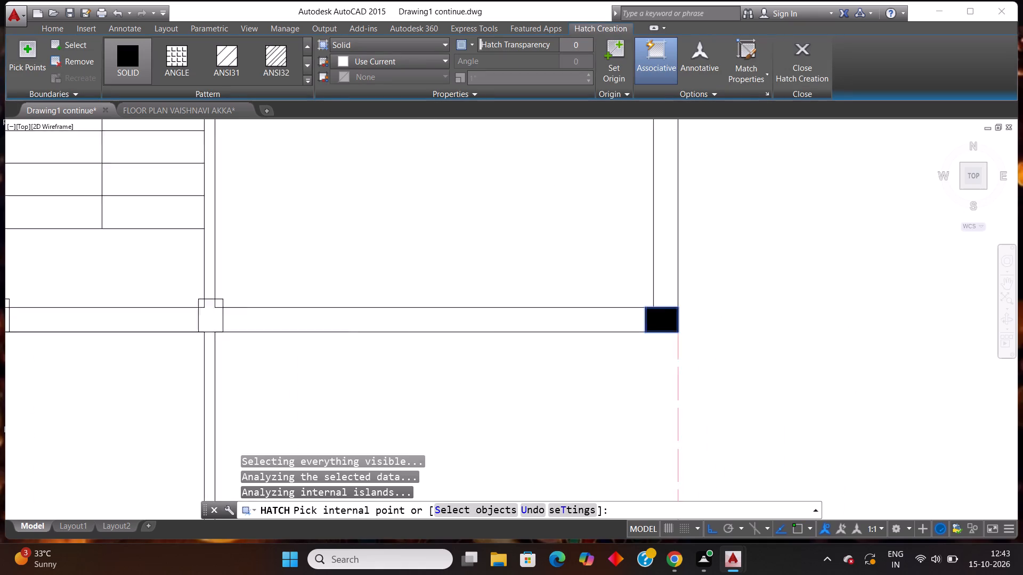
pyautogui.scroll(-3, 669, 317)
pyautogui.scroll(4, 491, 261)
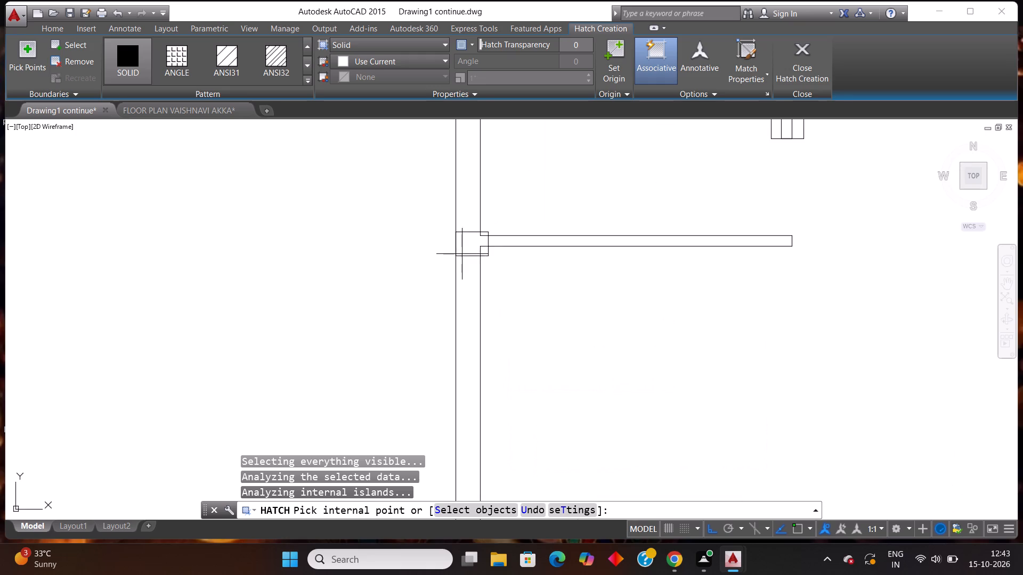
pyautogui.scroll(2, 474, 241)
pyautogui.click(476, 241)
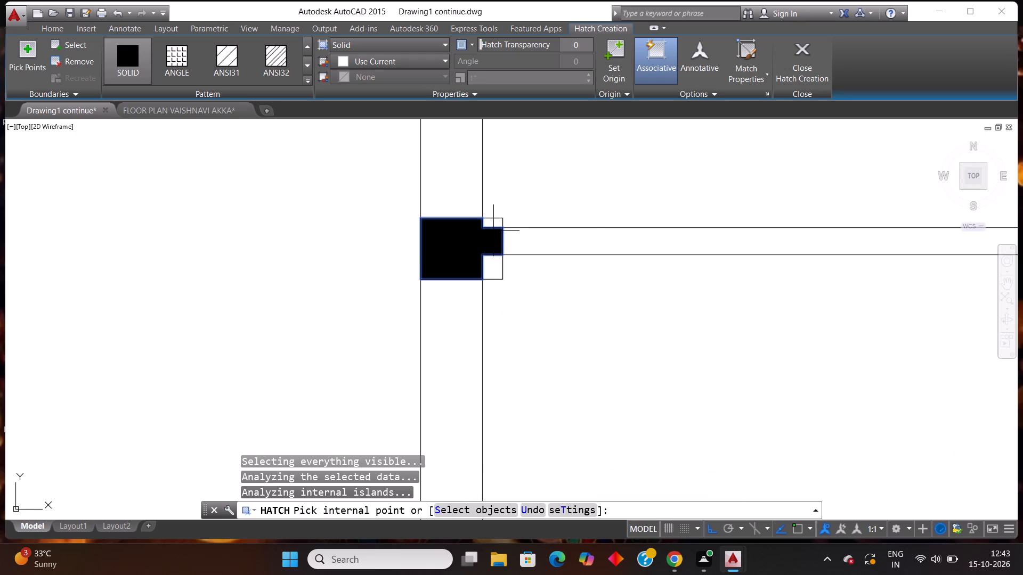
pyautogui.click(494, 224)
pyautogui.click(492, 263)
# Fill the column at the bottom-left corner of the outer walls with the solid hatch.
pyautogui.scroll(-3, 500, 269)
pyautogui.scroll(-2, 544, 291)
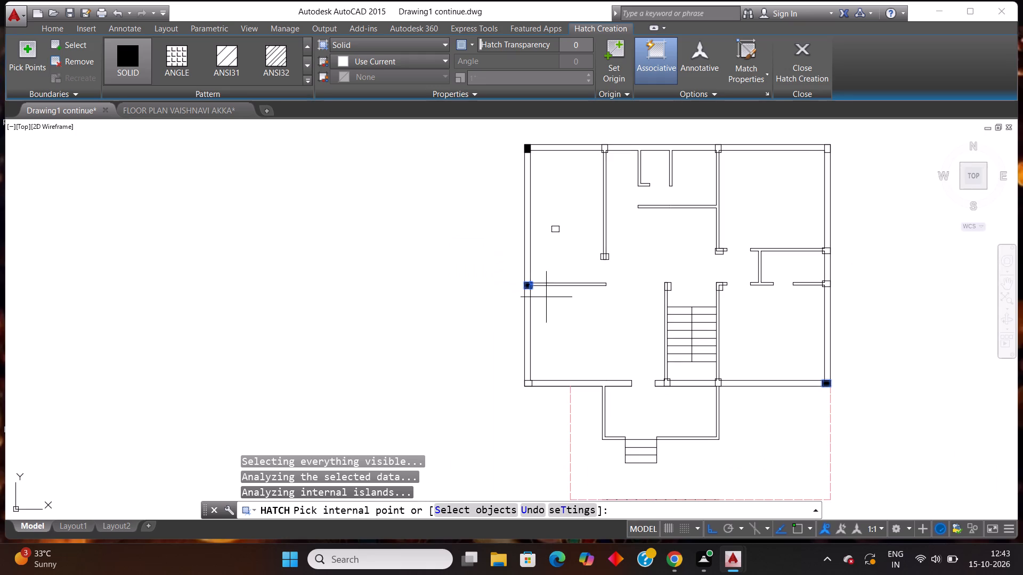
pyautogui.scroll(4, 525, 391)
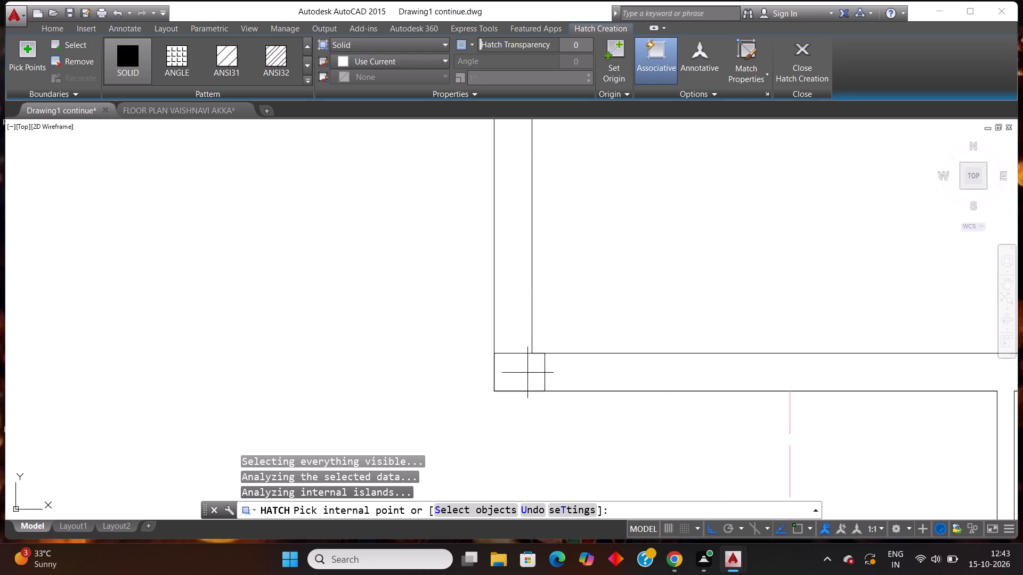
pyautogui.click(527, 373)
# Fill the bottom outer wall column at the staircase's left wall with the solid hatch, including its two upper corner pieces.
pyautogui.scroll(-6, 541, 363)
pyautogui.scroll(2, 690, 354)
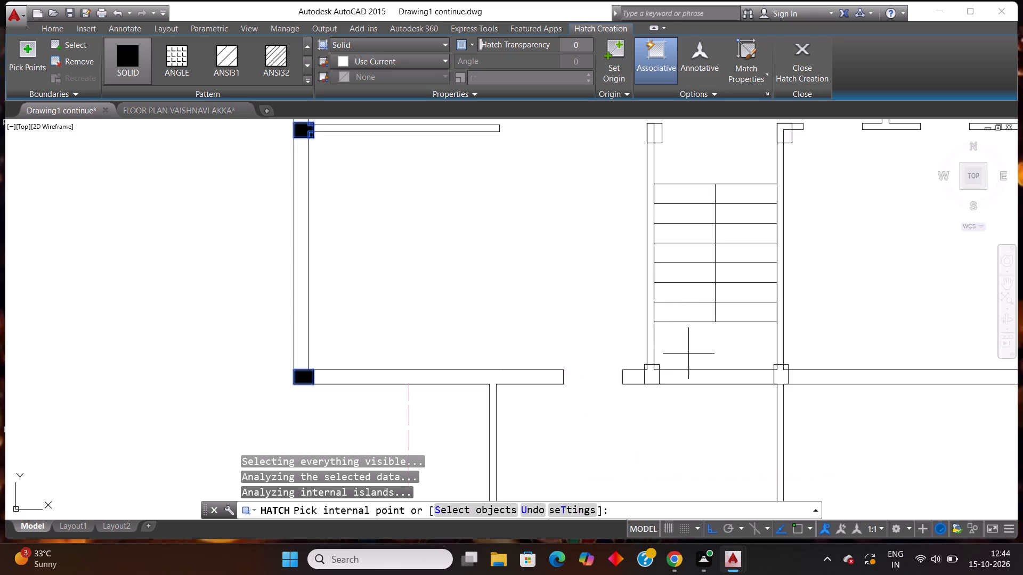
pyautogui.scroll(2, 640, 370)
pyautogui.click(661, 384)
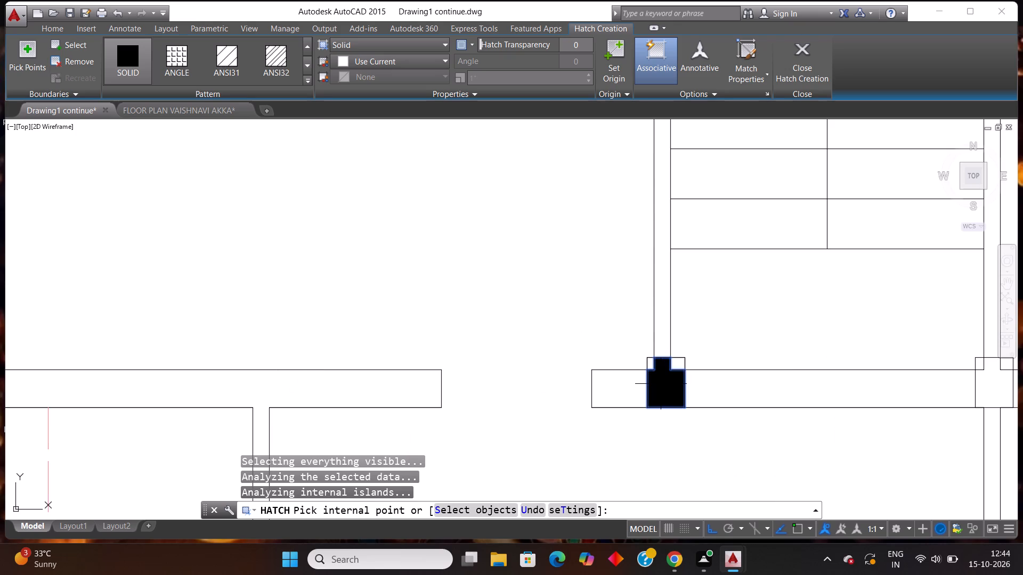
pyautogui.scroll(2, 684, 372)
pyautogui.click(668, 363)
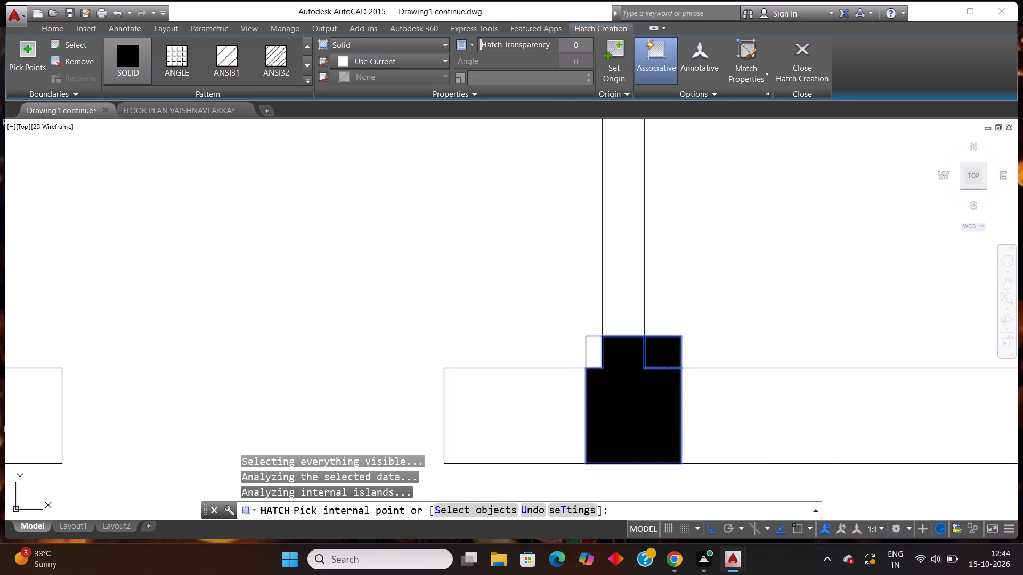
pyautogui.click(597, 355)
# Fill the bottom outer wall column at the staircase's right wall with the solid hatch, including its two upper corner pieces.
pyautogui.scroll(-5, 624, 339)
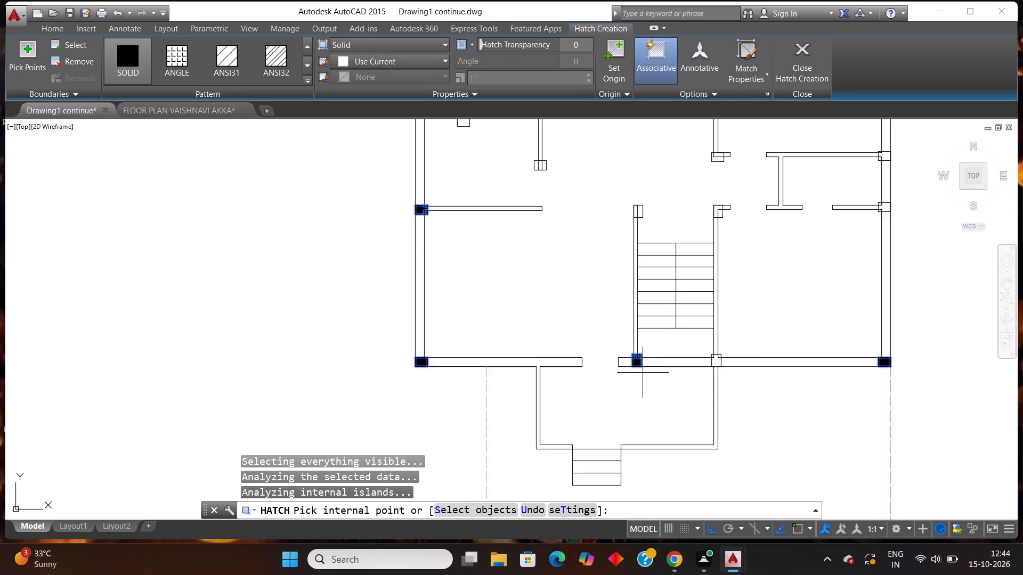
pyautogui.scroll(-1, 668, 388)
pyautogui.scroll(2, 721, 385)
pyautogui.scroll(2, 675, 355)
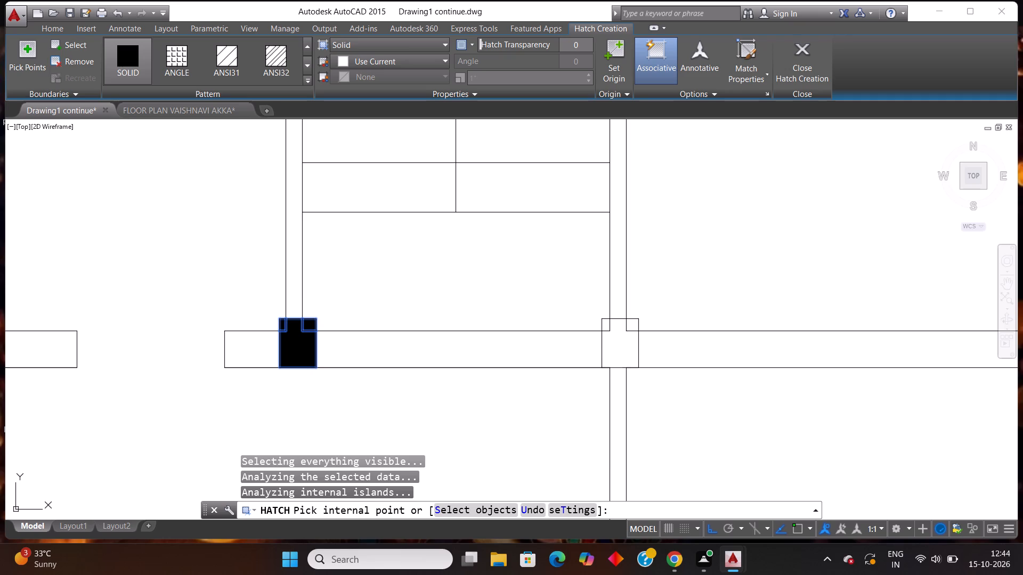
pyautogui.click(616, 347)
pyautogui.click(632, 329)
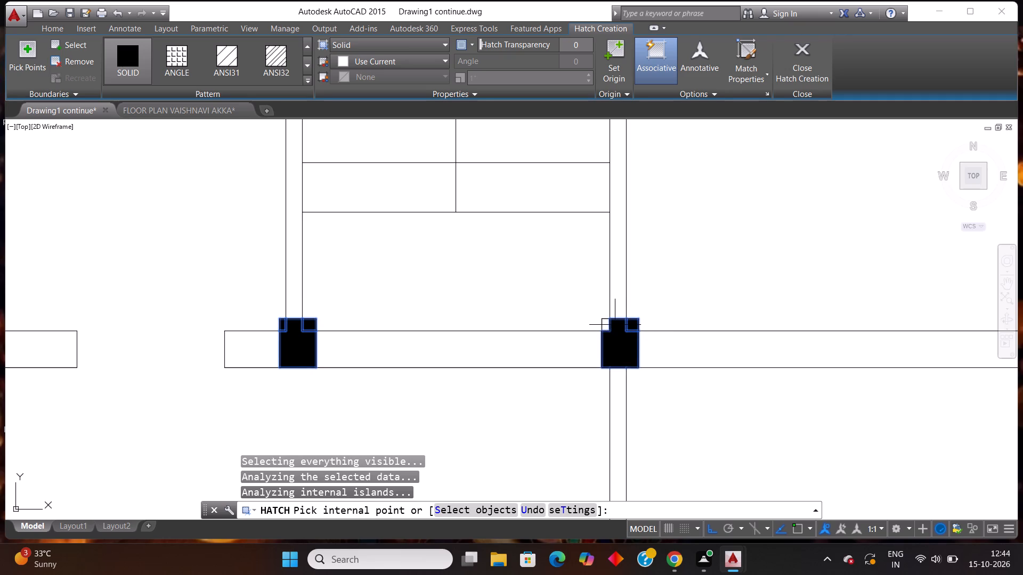
pyautogui.click(607, 325)
# Fill the right outer wall column at the small room's bottom wall with the solid hatch, including its inner corner pieces.
pyautogui.scroll(-7, 609, 342)
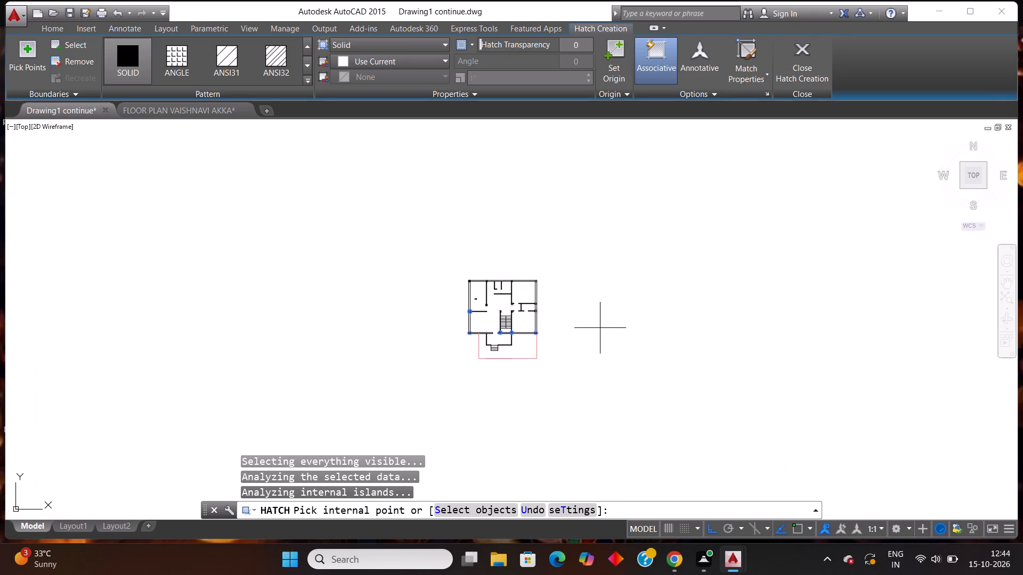
pyautogui.scroll(2, 566, 322)
pyautogui.scroll(6, 477, 302)
pyautogui.click(481, 336)
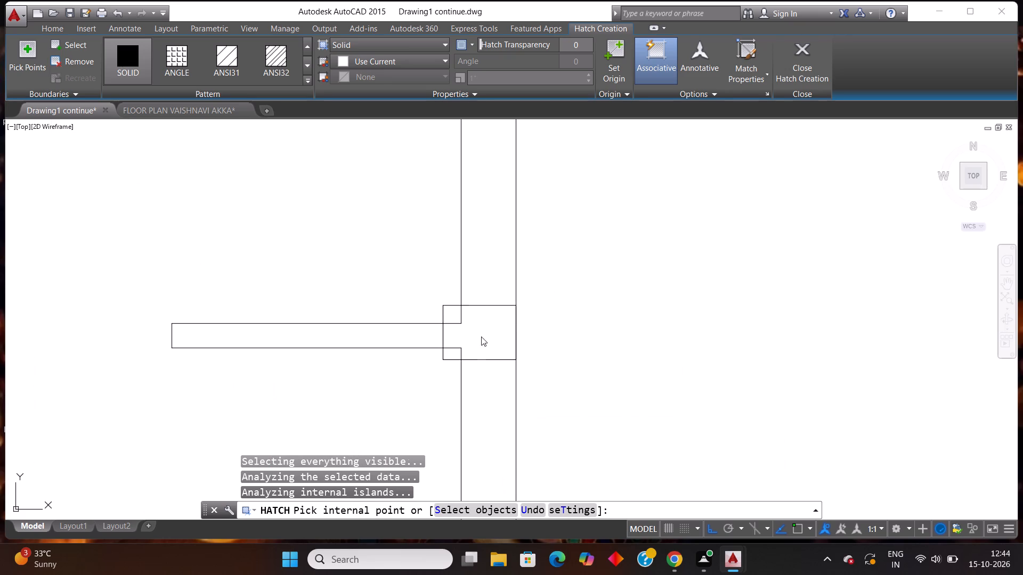
pyautogui.click(626, 311)
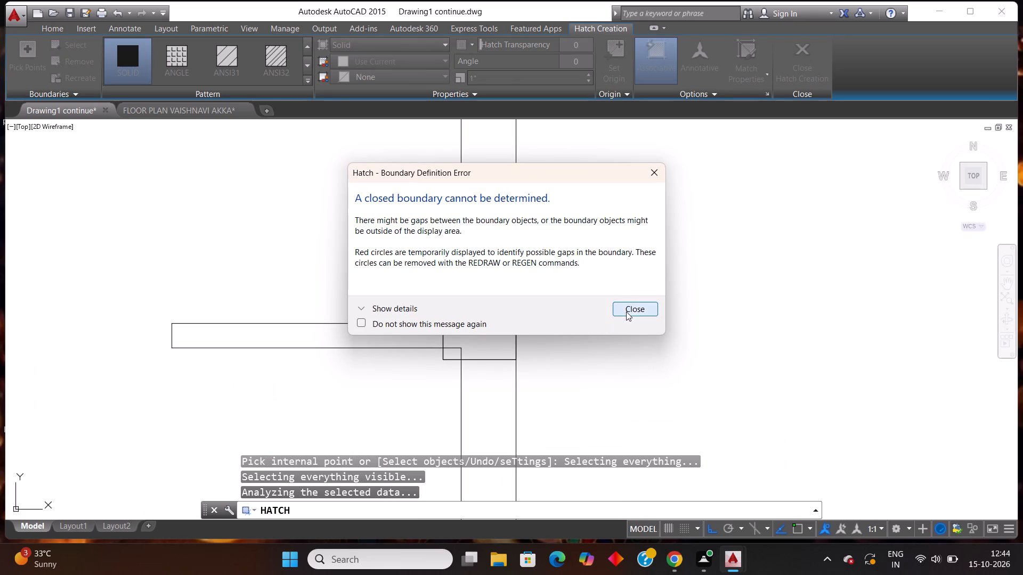
pyautogui.click(485, 329)
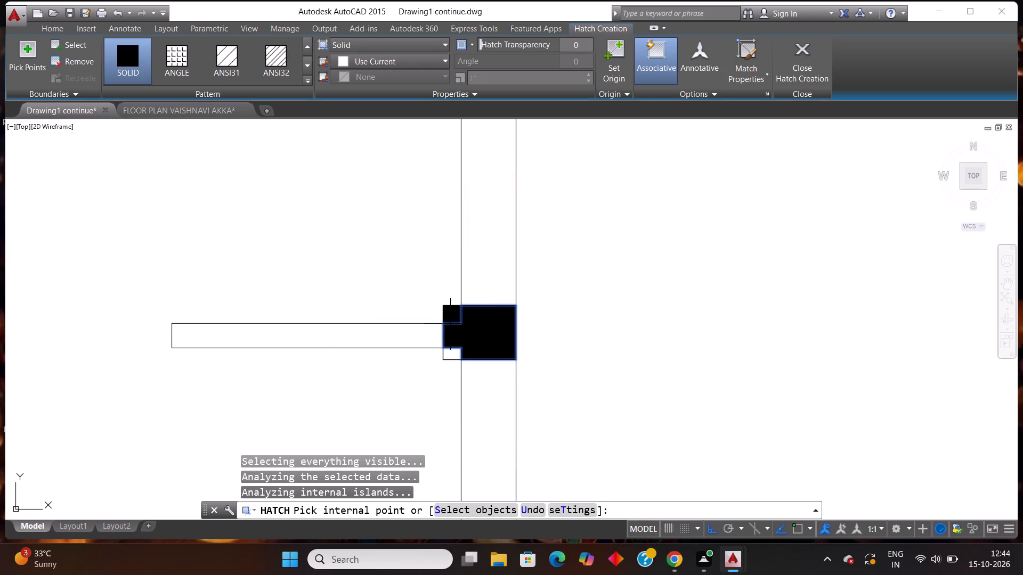
pyautogui.click(450, 324)
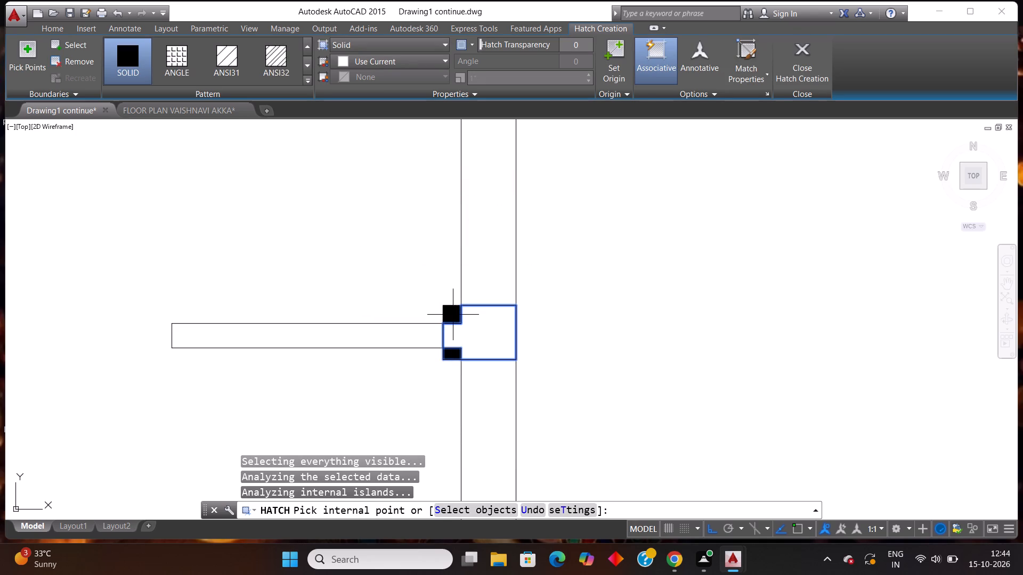
pyautogui.click(452, 316)
pyautogui.click(494, 330)
# Fill the right outer wall column at the small room's top wall with the solid hatch, including both inner corner pieces.
pyautogui.scroll(-2, 494, 330)
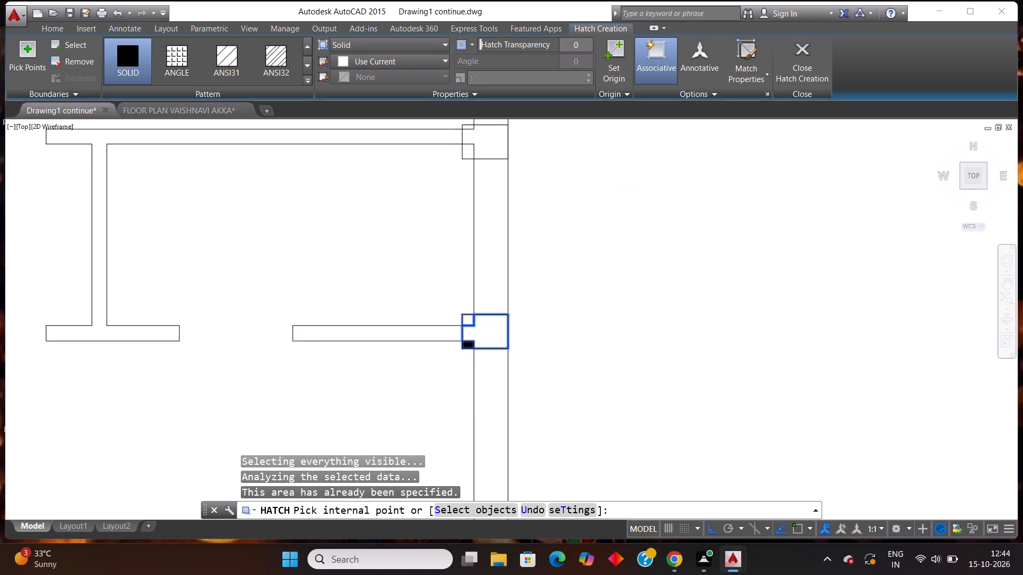
pyautogui.scroll(-3, 494, 330)
pyautogui.scroll(5, 513, 310)
pyautogui.click(485, 316)
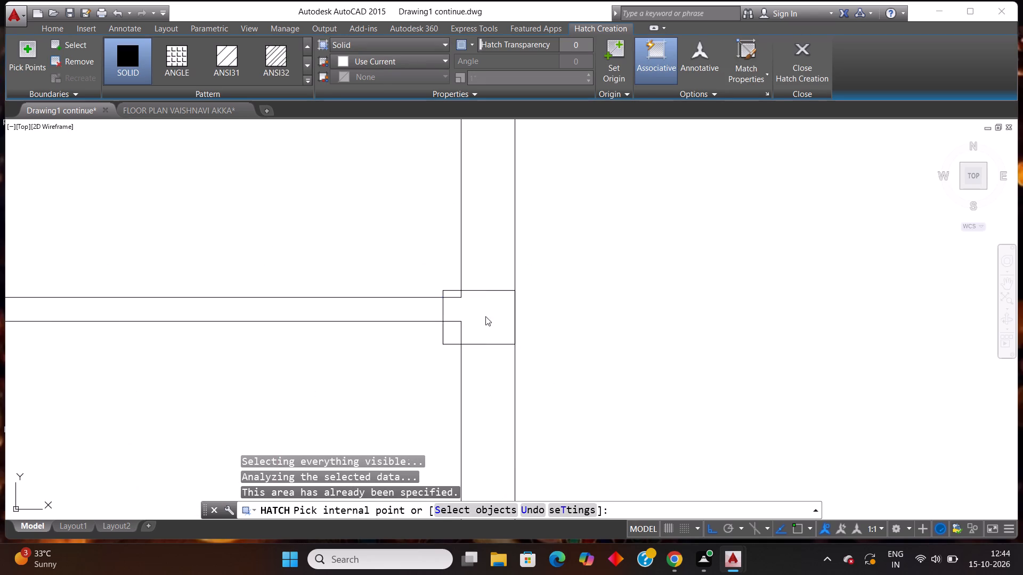
pyautogui.click(455, 295)
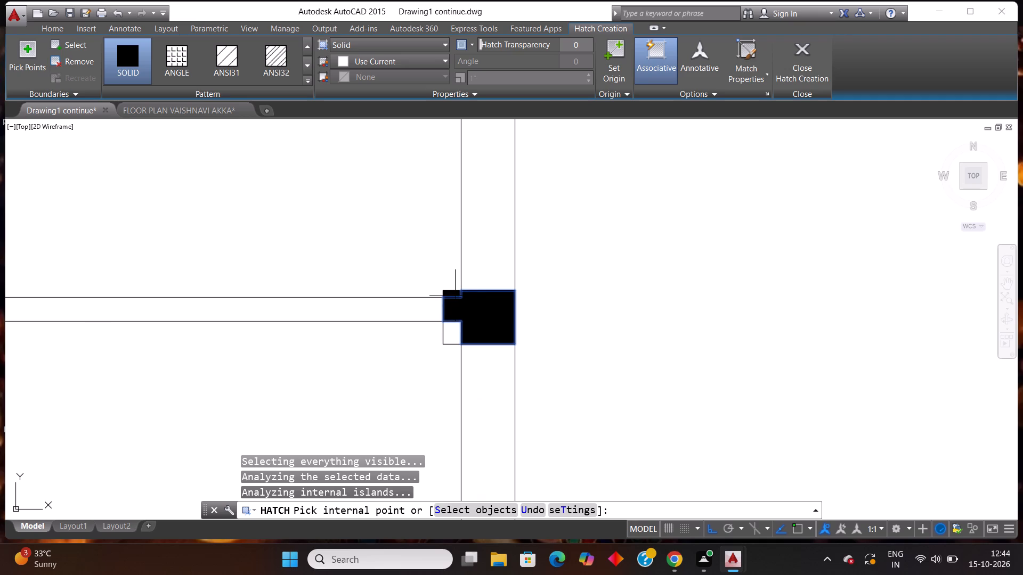
pyautogui.click(455, 330)
# Fill the column at the top-right corner of the outer walls with the solid hatch.
pyautogui.scroll(-3, 525, 340)
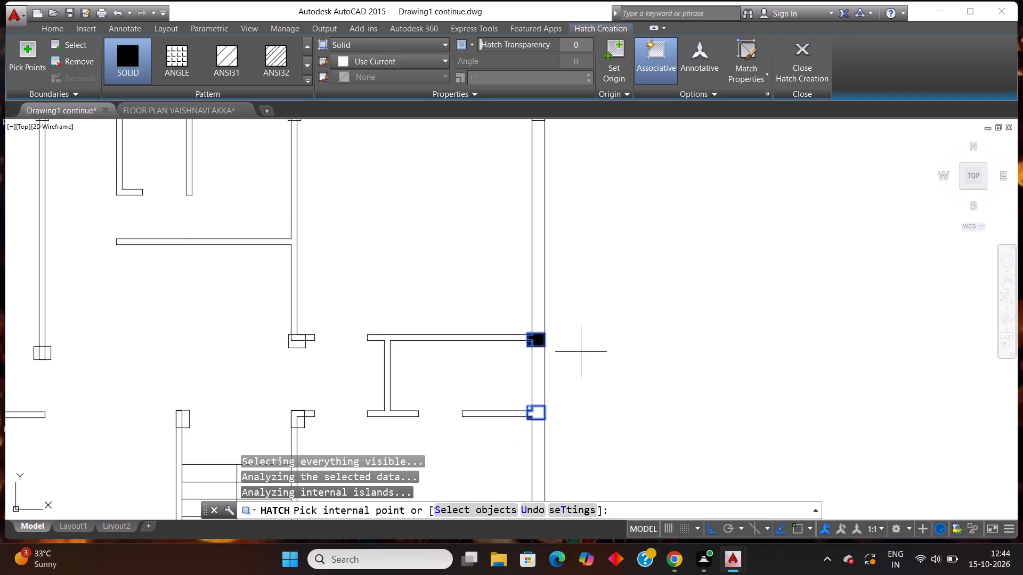
pyautogui.scroll(-2, 595, 352)
pyautogui.scroll(2, 582, 373)
pyautogui.scroll(-4, 540, 307)
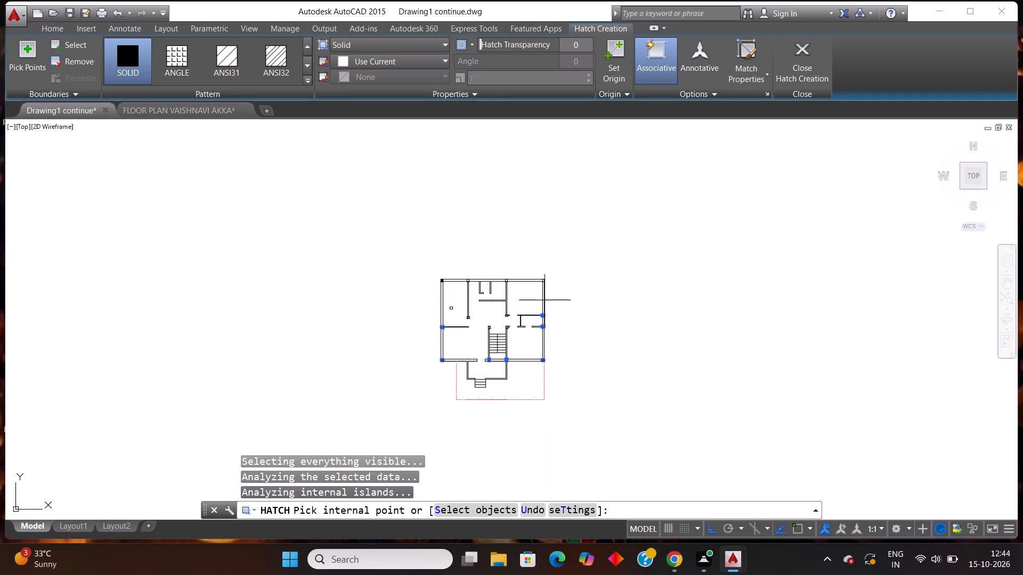
pyautogui.scroll(4, 542, 281)
pyautogui.scroll(3, 547, 238)
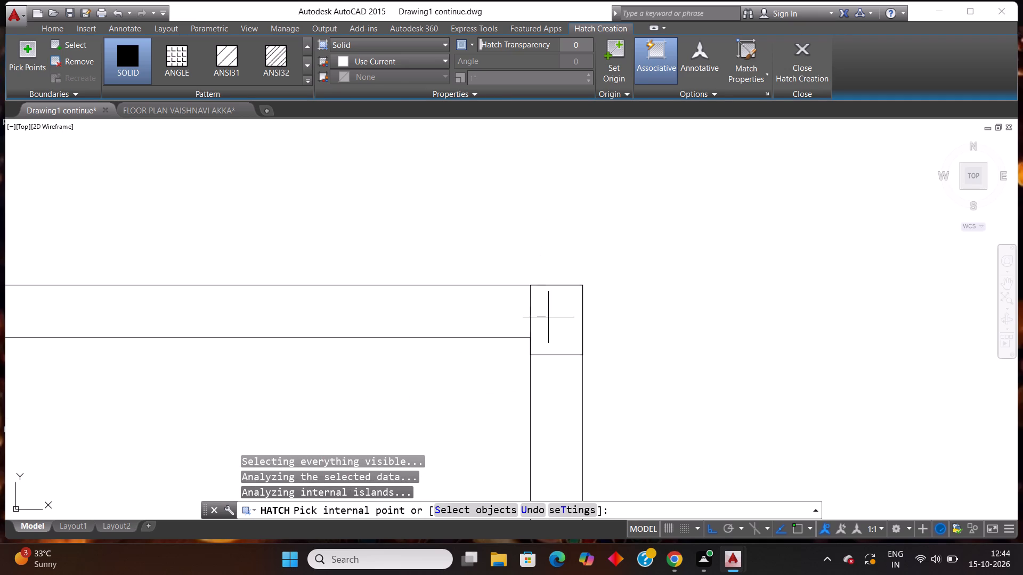
pyautogui.click(548, 317)
# Fill the top outer wall column at the top-right room's left wall with the solid hatch, including both lower corner pieces.
pyautogui.scroll(-4, 502, 306)
pyautogui.scroll(4, 327, 302)
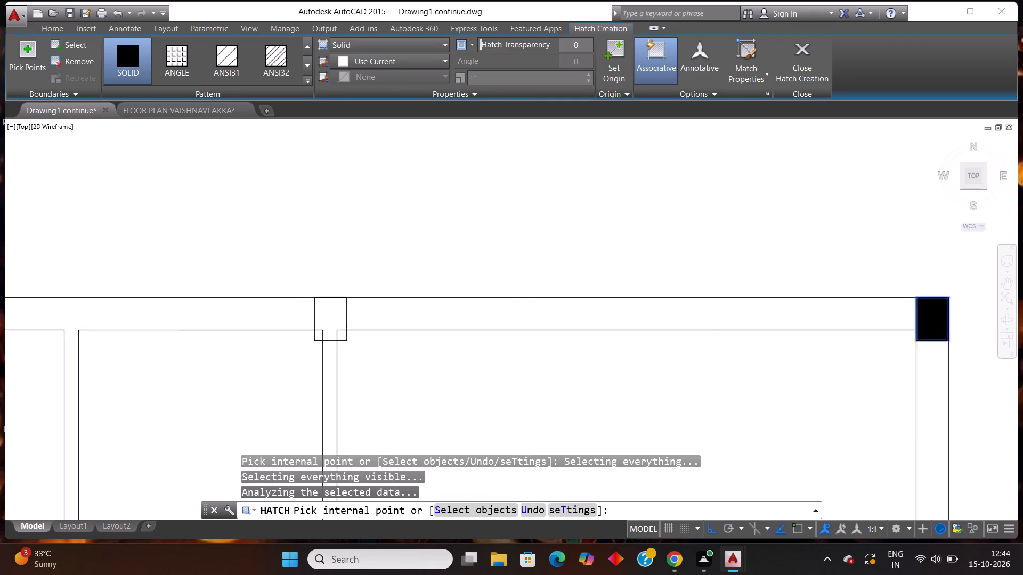
pyautogui.click(320, 317)
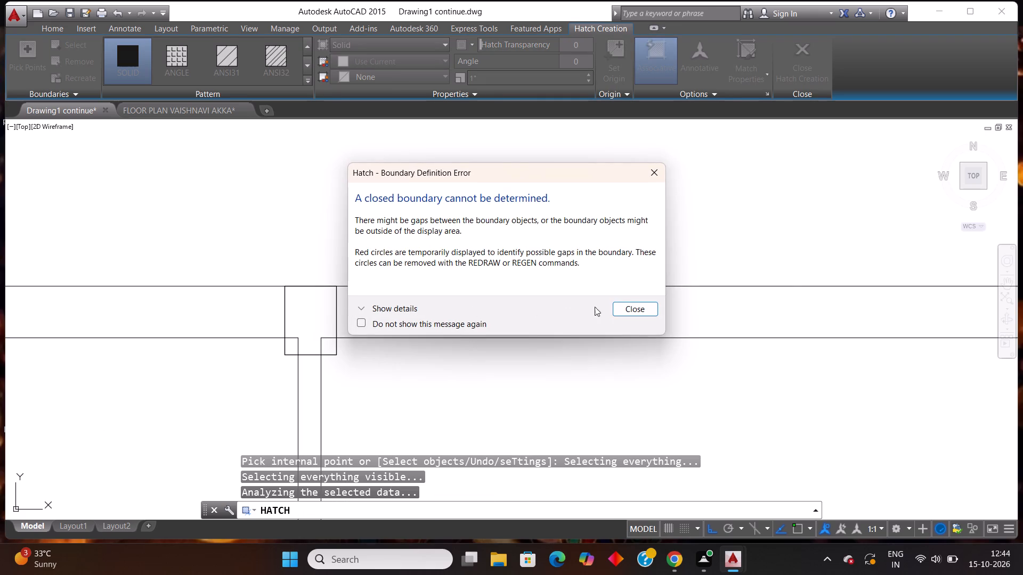
pyautogui.click(640, 308)
pyautogui.scroll(-1, 323, 311)
pyautogui.scroll(2, 260, 353)
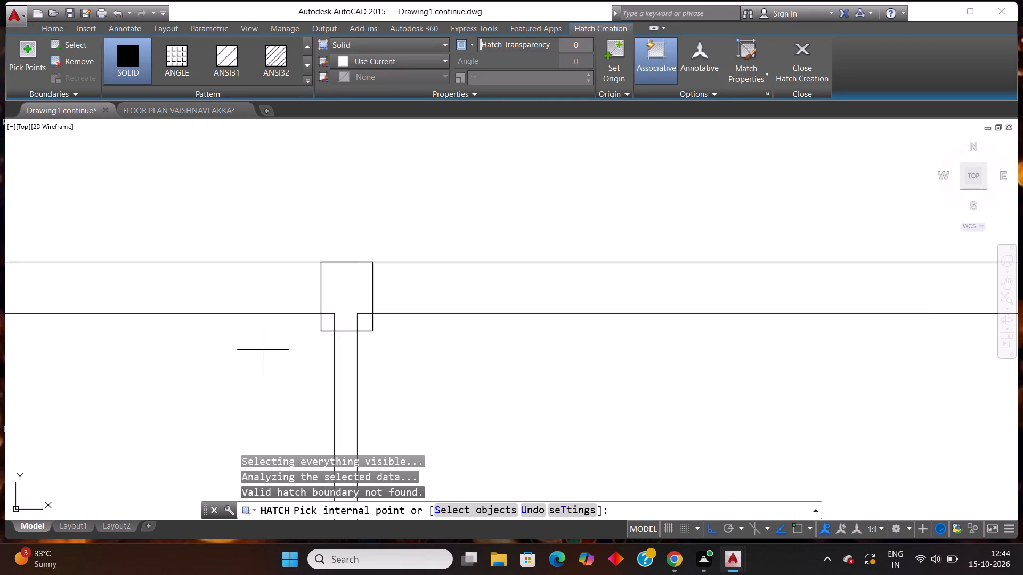
pyautogui.click(385, 251)
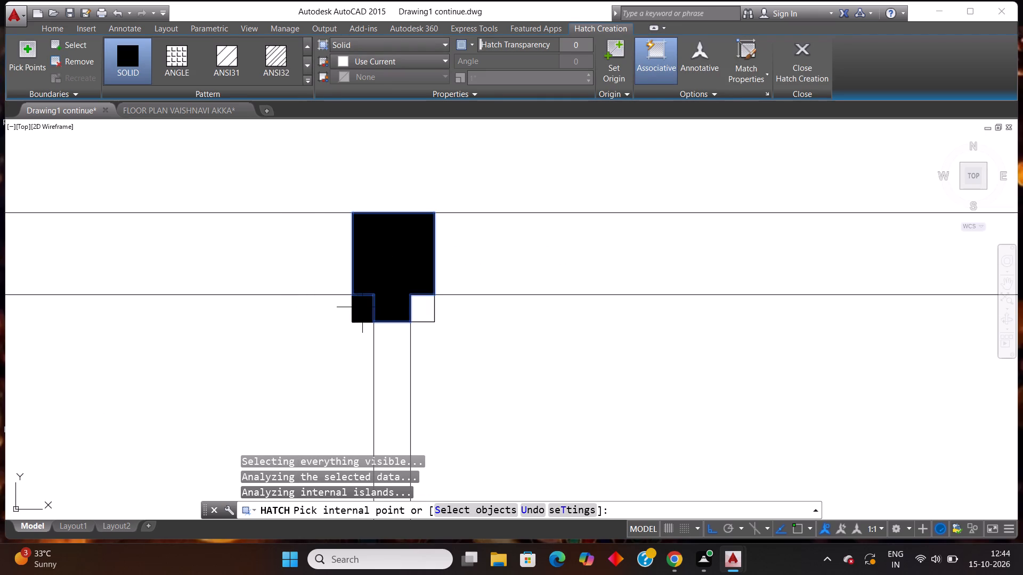
pyautogui.click(362, 306)
pyautogui.click(425, 311)
pyautogui.scroll(-1, 511, 333)
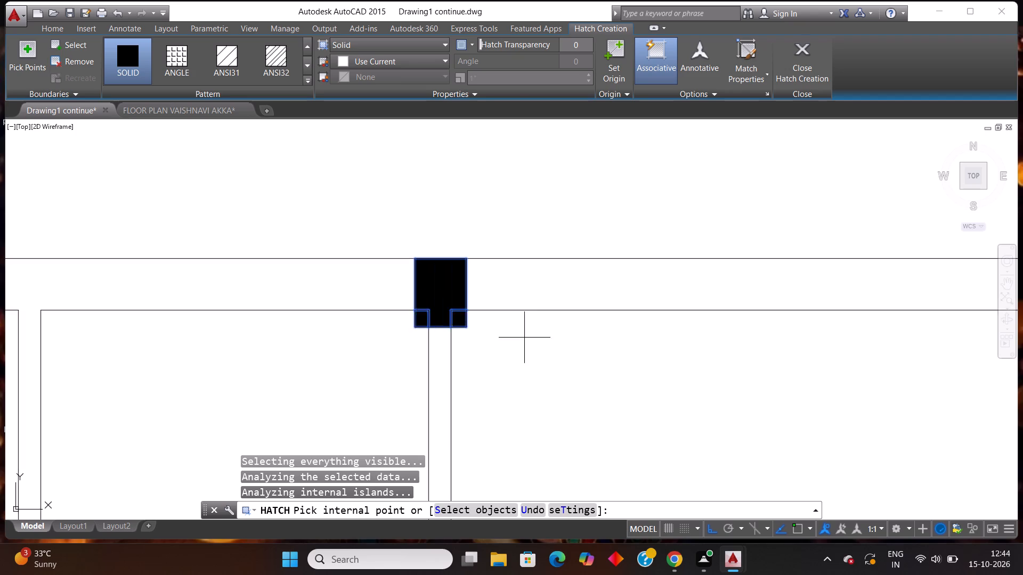
# Fill the top outer wall column at the top-left room's right wall with the solid hatch, including both lower corner pieces, and end hatching.
pyautogui.scroll(-1, 538, 341)
pyautogui.scroll(-1, 458, 335)
pyautogui.scroll(-2, 352, 326)
pyautogui.scroll(3, 232, 325)
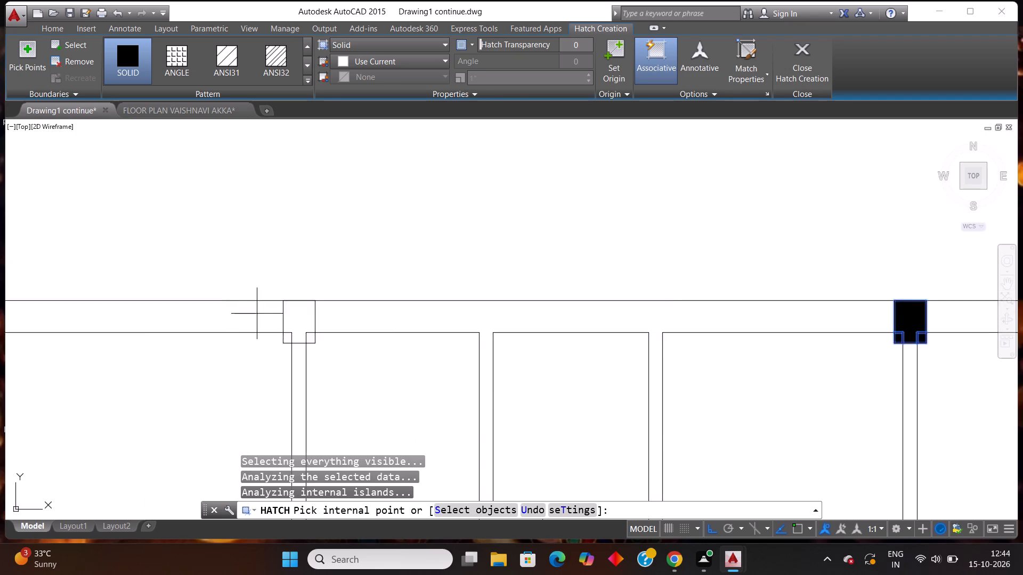
pyautogui.scroll(2, 270, 309)
pyautogui.click(330, 325)
pyautogui.scroll(-2, 374, 313)
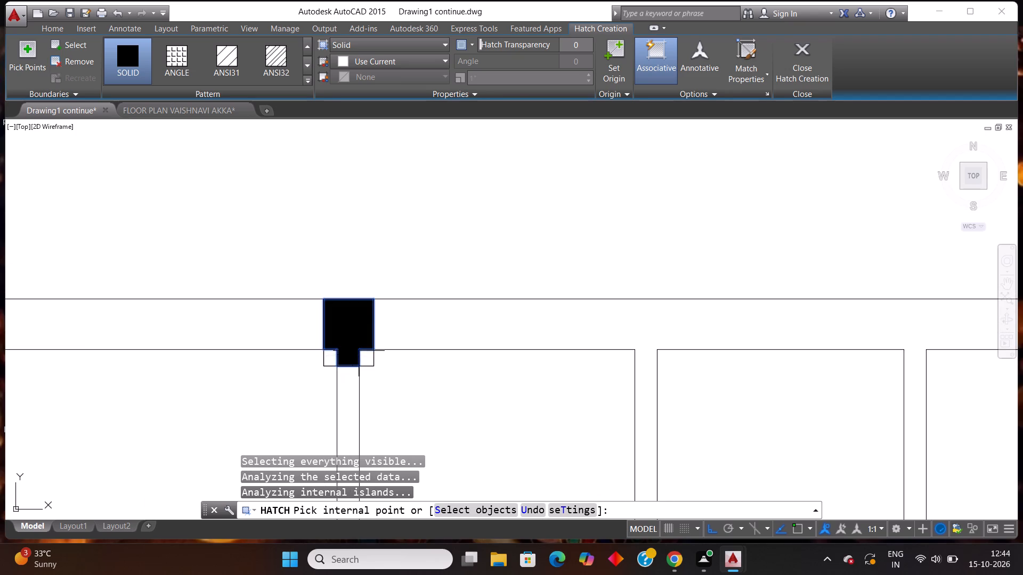
pyautogui.scroll(-2, 359, 351)
pyautogui.scroll(5, 345, 357)
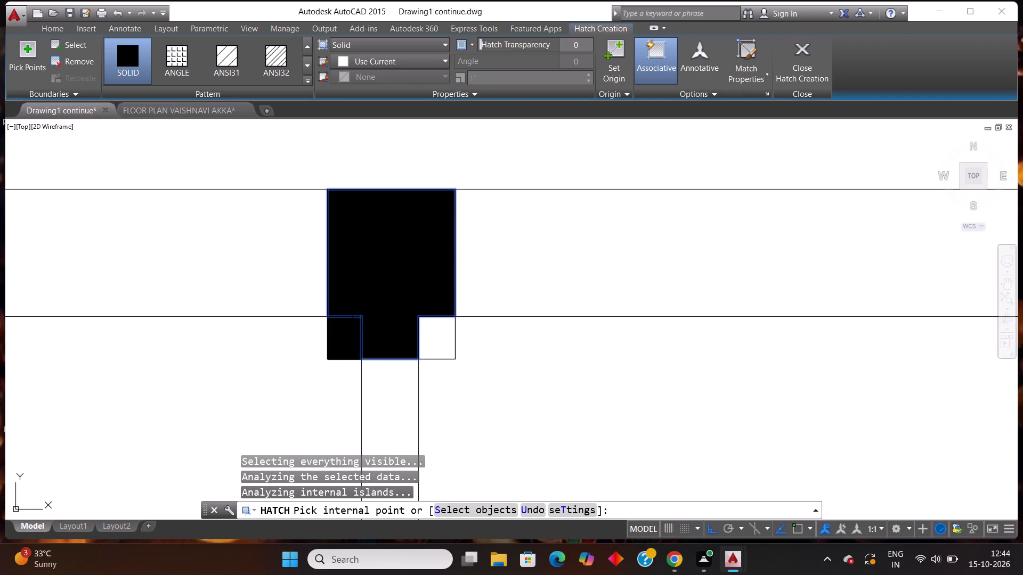
pyautogui.click(352, 325)
pyautogui.click(434, 335)
pyautogui.scroll(-5, 484, 331)
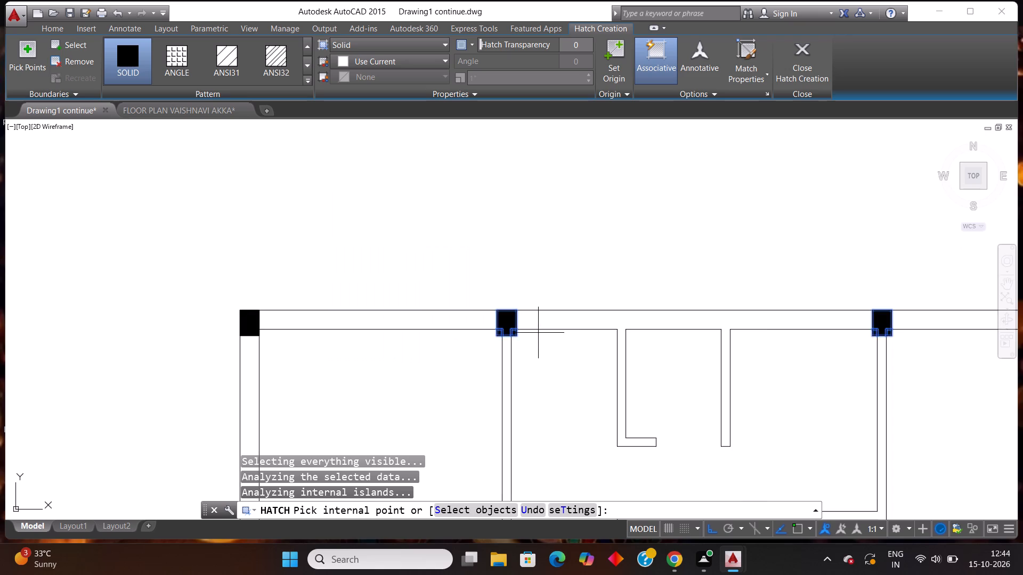
pyautogui.scroll(-5, 538, 333)
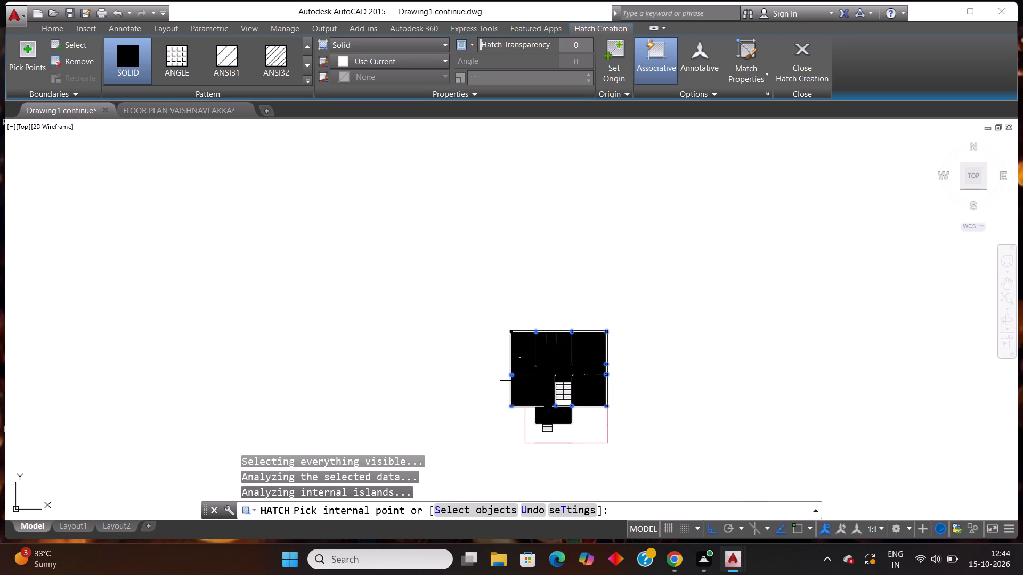
pyautogui.scroll(2, 542, 431)
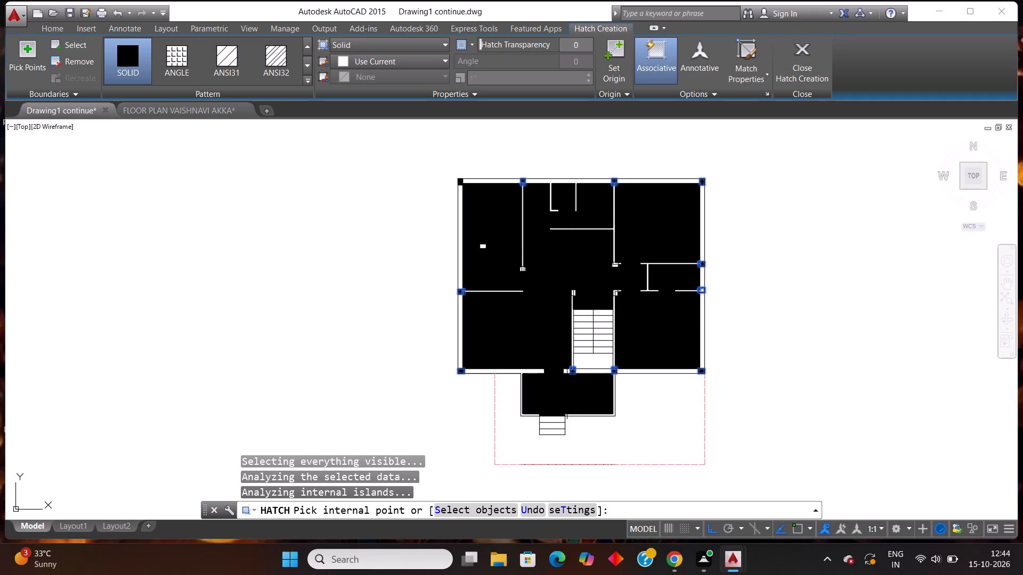
pyautogui.moveTo(663, 574); pyautogui.dragTo(708, 574)
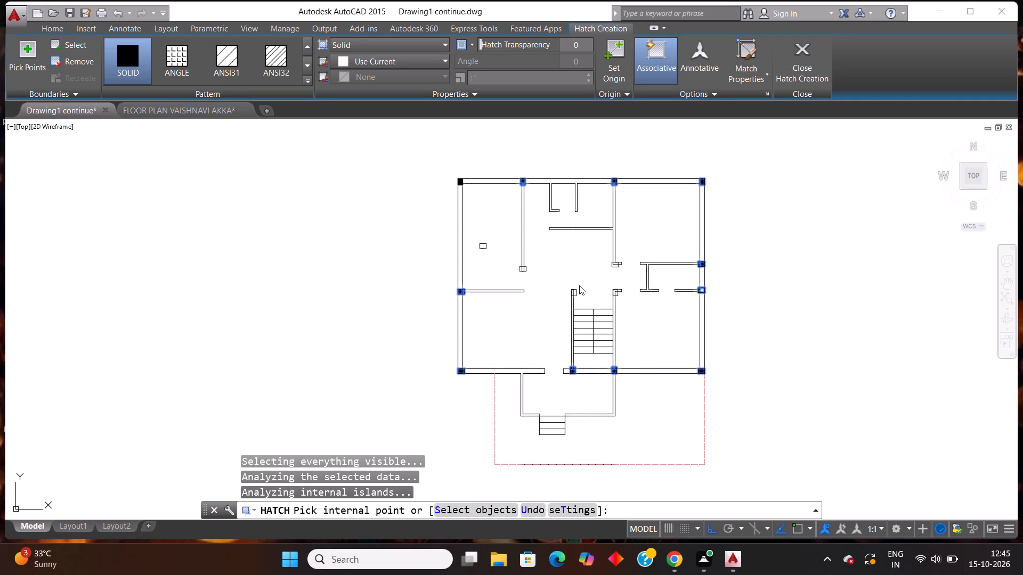
pyautogui.scroll(1, 575, 327)
pyautogui.scroll(-2, 576, 331)
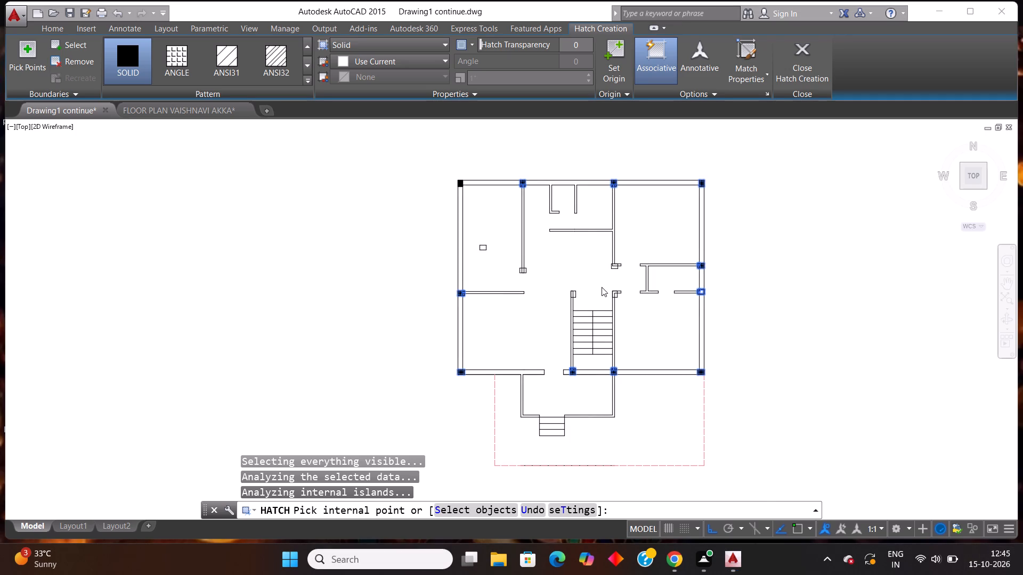
pyautogui.scroll(1, 602, 294)
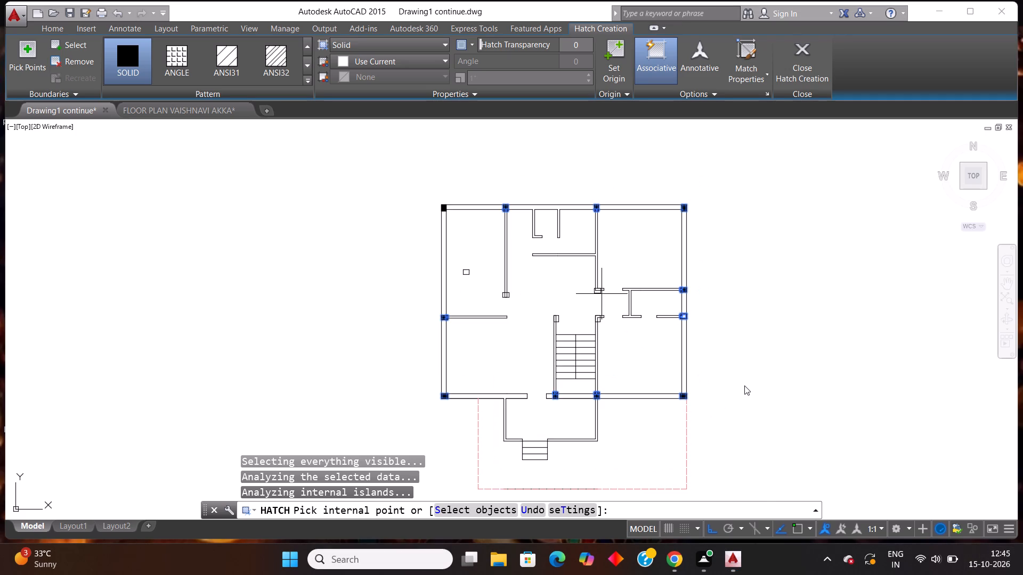
pyautogui.press('Escape')
pyautogui.press('Escape')
pyautogui.click(778, 372)
pyautogui.press('Escape')
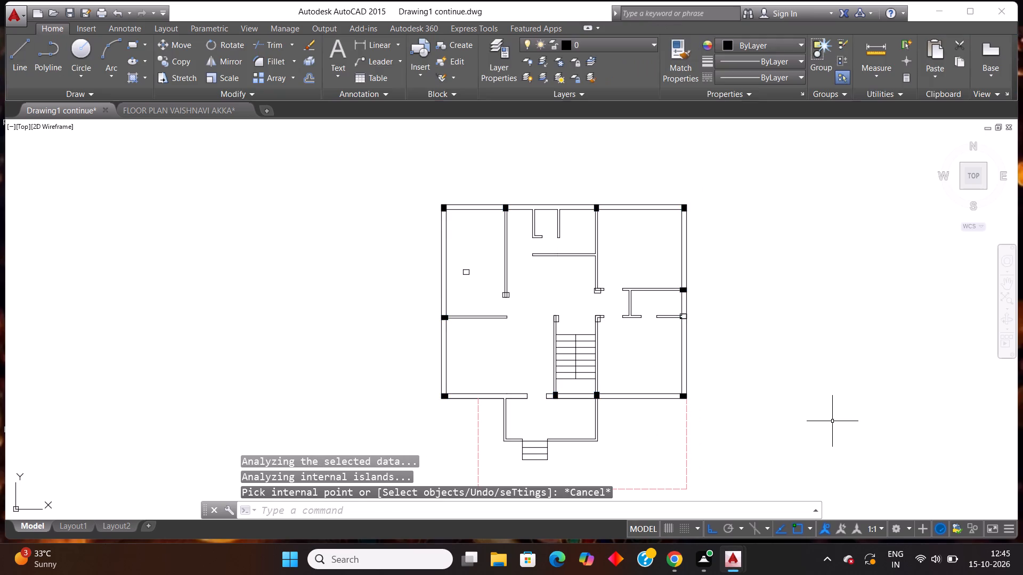
pyautogui.press('Escape')
# Delete the spare column rectangle standing free inside the top-left room.
pyautogui.click(489, 295)
pyautogui.click(456, 246)
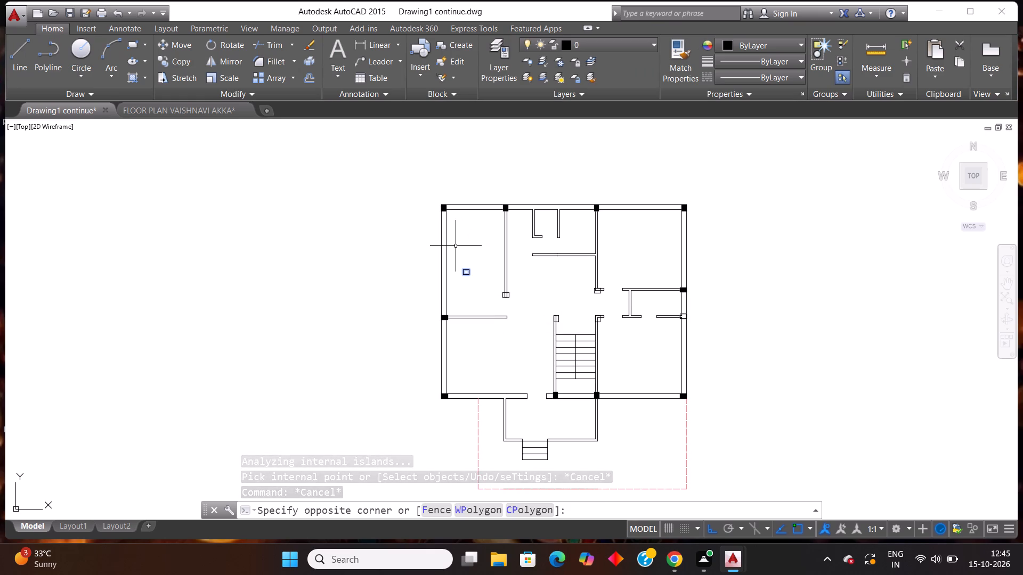
pyautogui.press('Delete')
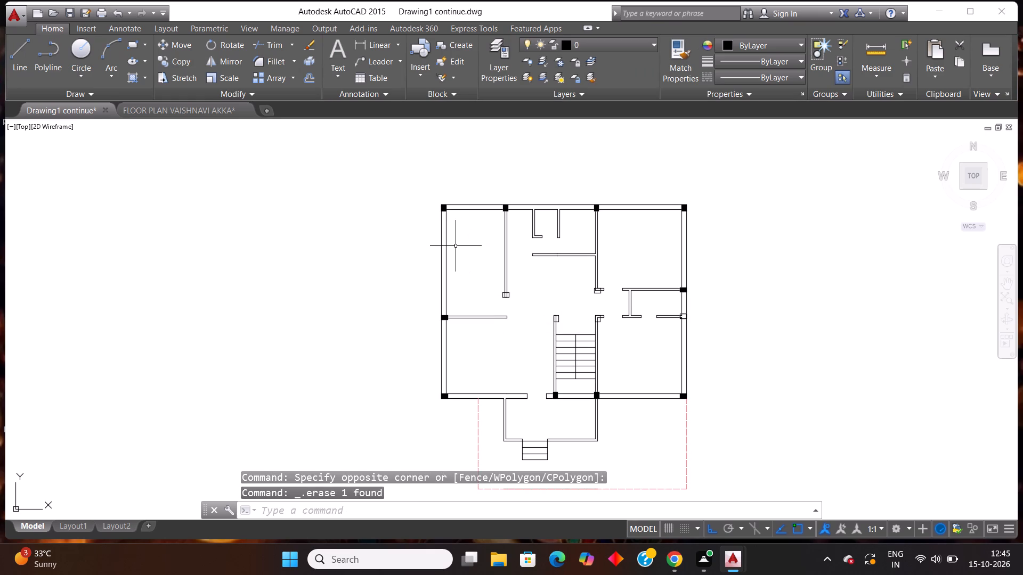
# Restart Hatch with the SOLID pattern and fill the right outer wall column at the small room's bottom wall, including its upper inner corner piece.
pyautogui.press('h')
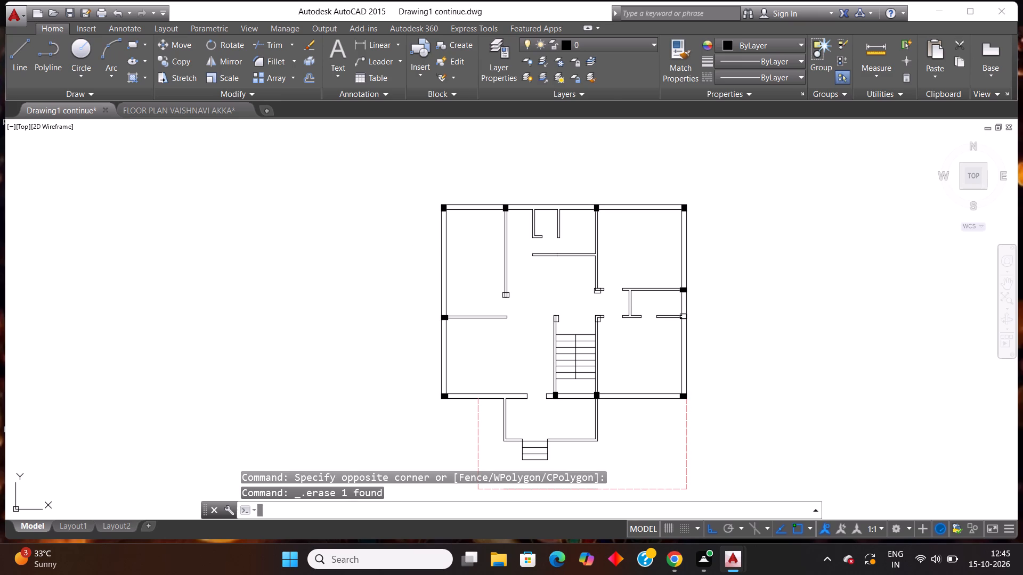
pyautogui.press('Return')
pyautogui.click(128, 69)
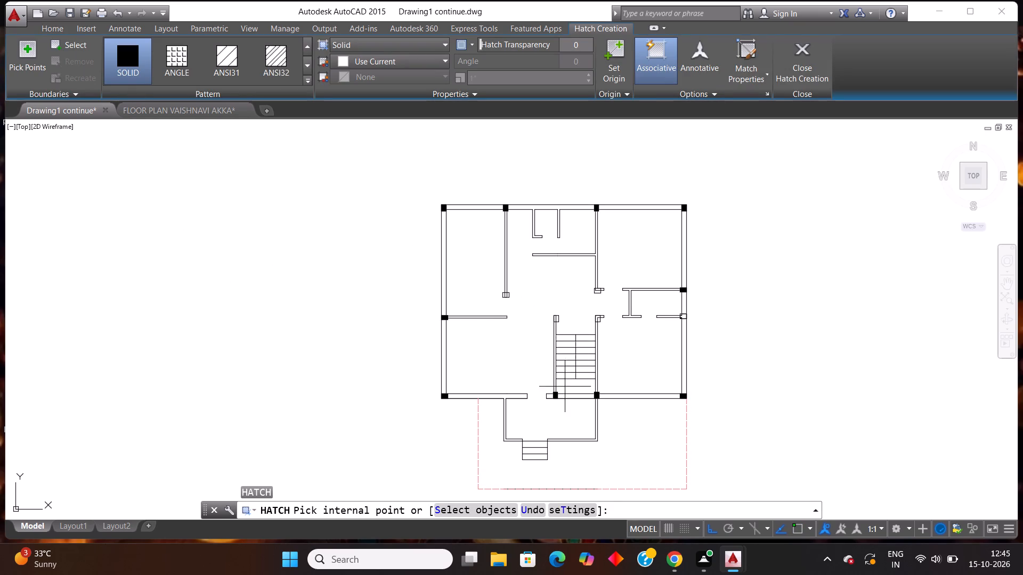
pyautogui.scroll(2, 677, 333)
pyautogui.scroll(1, 648, 368)
pyautogui.click(696, 257)
pyautogui.scroll(2, 690, 246)
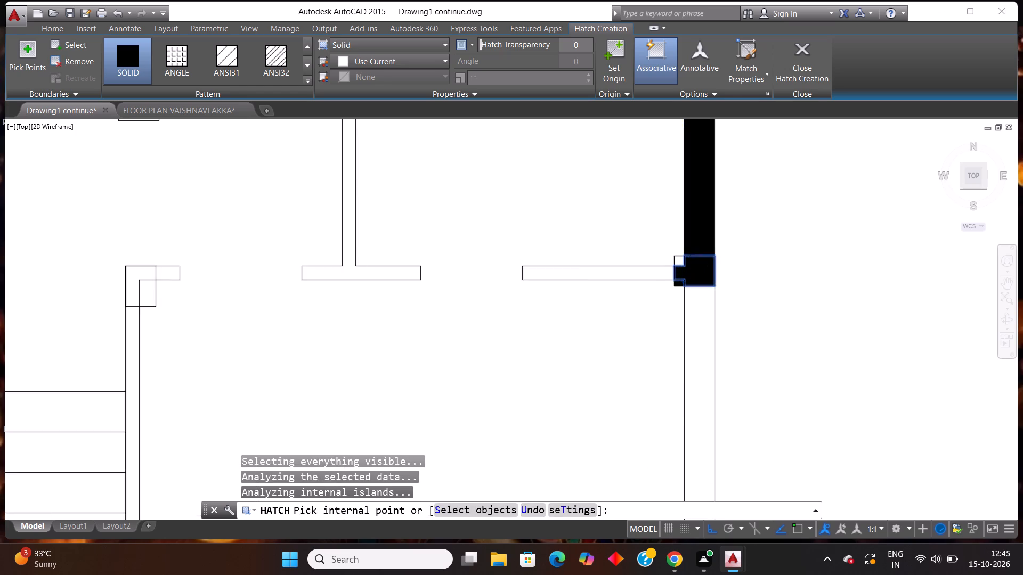
pyautogui.scroll(2, 696, 272)
pyautogui.click(629, 266)
pyautogui.scroll(-5, 697, 279)
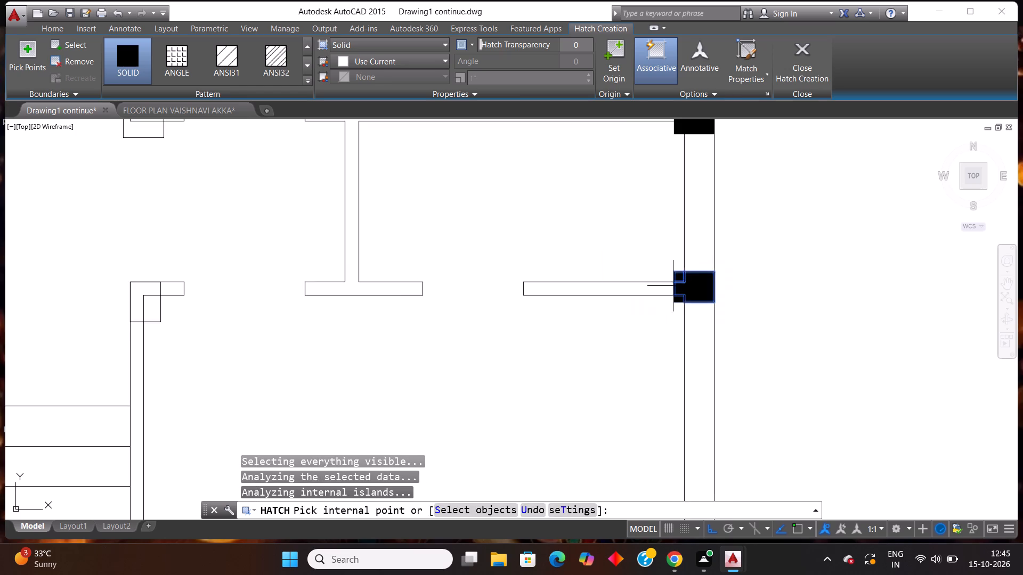
# Fill both halves of the column at the upper end of the staircase's left wall with the solid hatch.
pyautogui.scroll(-3, 581, 303)
pyautogui.scroll(5, 410, 310)
pyautogui.click(413, 285)
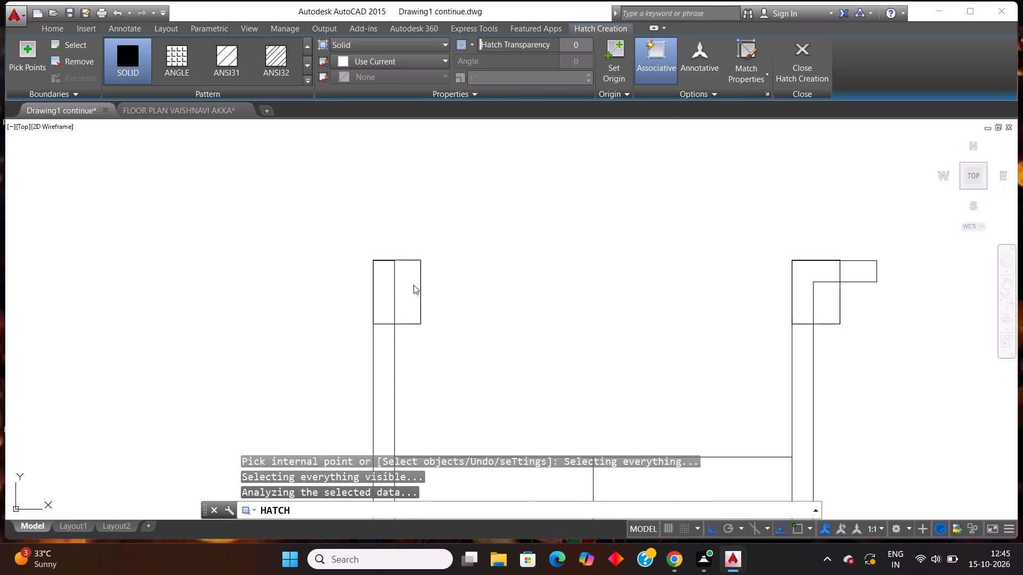
pyautogui.click(630, 310)
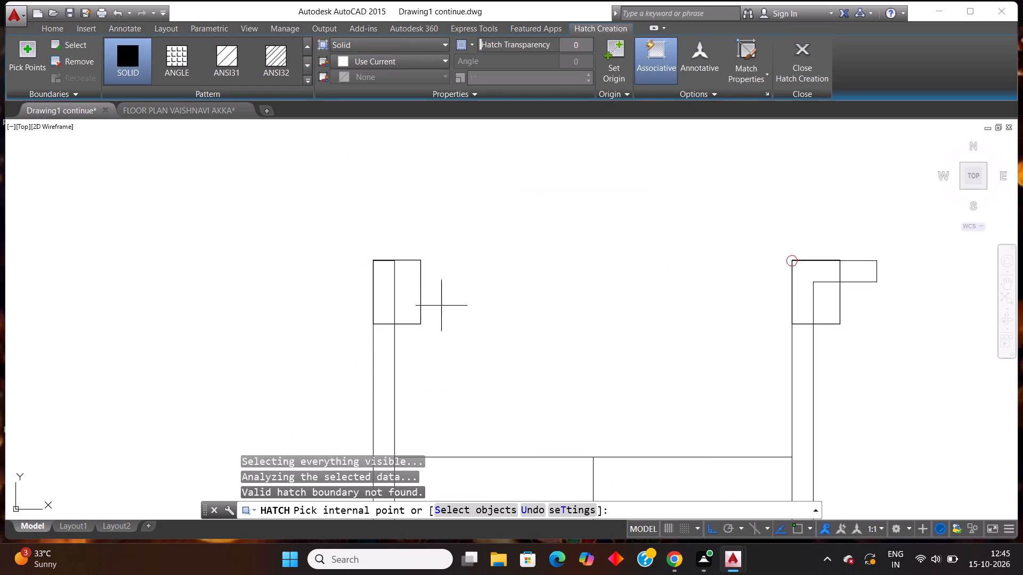
pyautogui.click(405, 288)
pyautogui.click(392, 297)
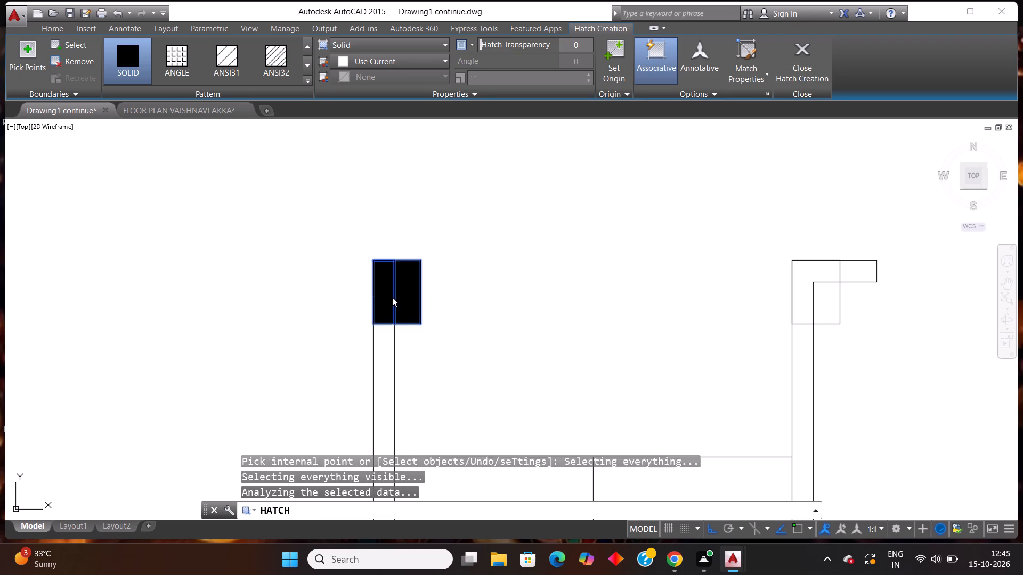
# Fill both parts of the column at the upper end of the staircase's right wall with the solid hatch.
pyautogui.scroll(-3, 565, 272)
pyautogui.scroll(3, 610, 284)
pyautogui.scroll(1, 673, 282)
pyautogui.click(673, 282)
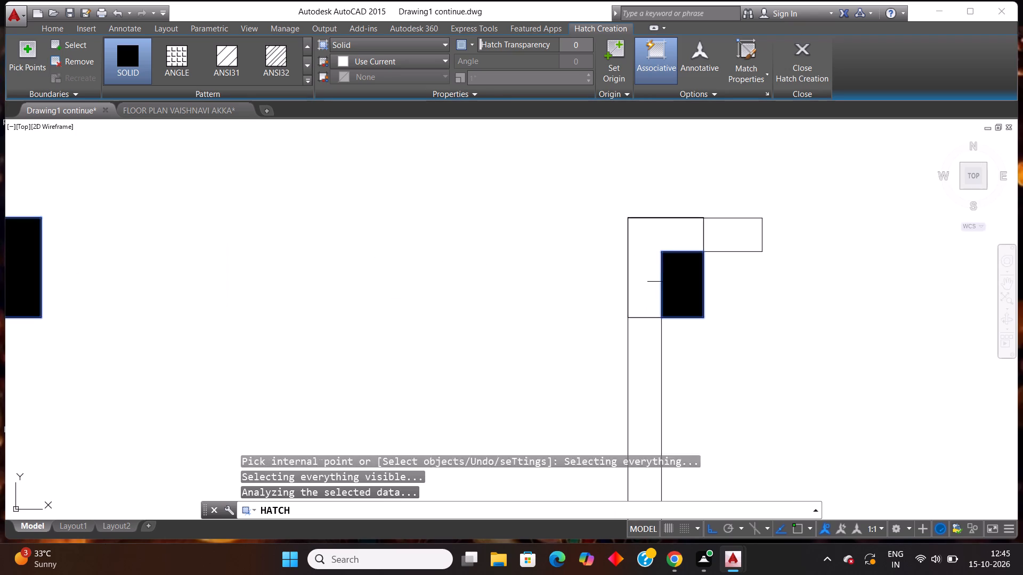
pyautogui.click(657, 237)
# Fill both parts of the column at the lower end of the top-right room's left wall with the solid hatch.
pyautogui.scroll(-6, 640, 298)
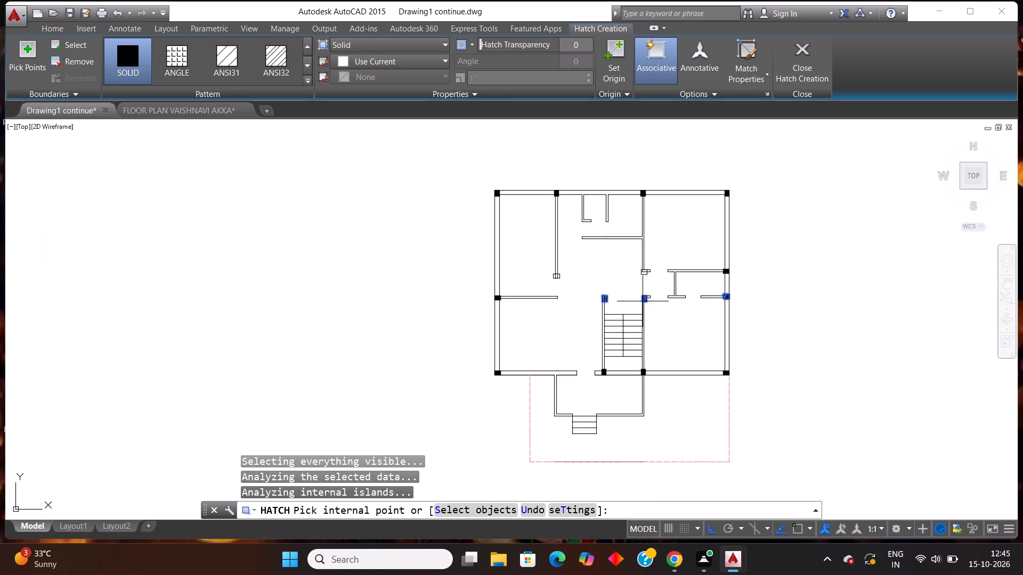
pyautogui.scroll(5, 645, 270)
pyautogui.click(628, 294)
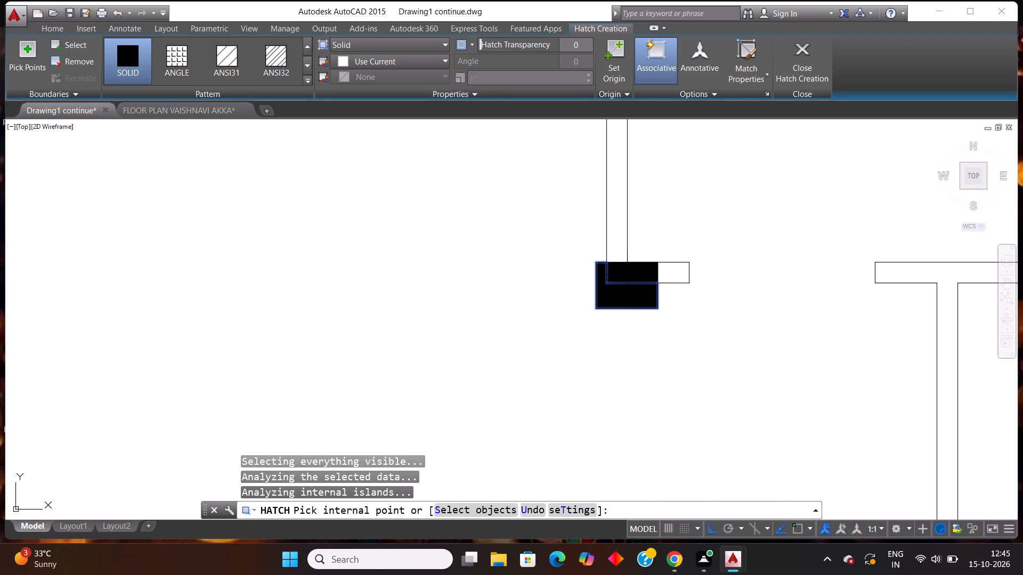
pyautogui.click(627, 275)
# Fill all three strips of the column at the lower end of the top-left room's right wall with the solid hatch, and end hatching.
pyautogui.scroll(-4, 630, 276)
pyautogui.scroll(5, 527, 295)
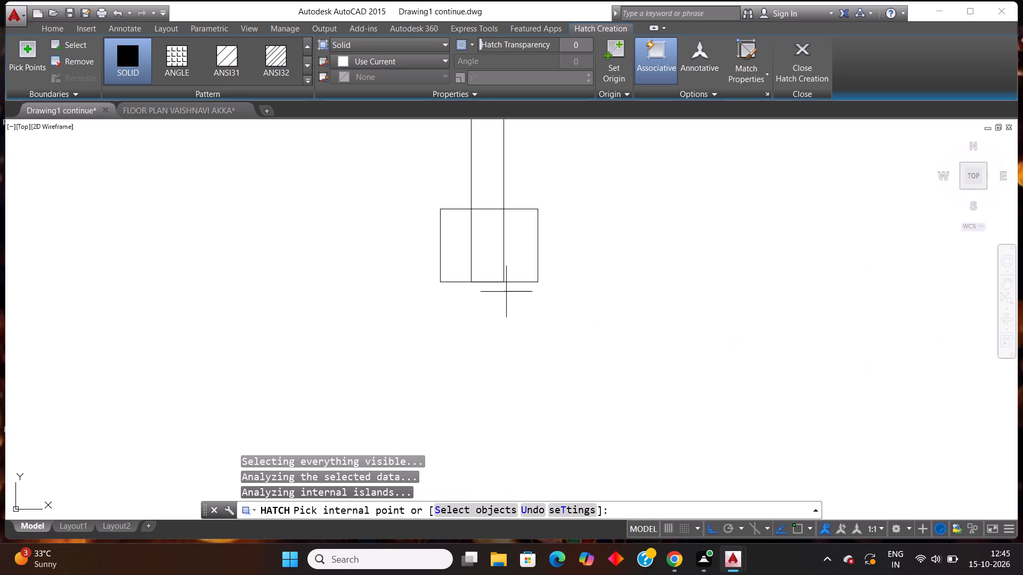
pyautogui.click(522, 253)
pyautogui.click(490, 265)
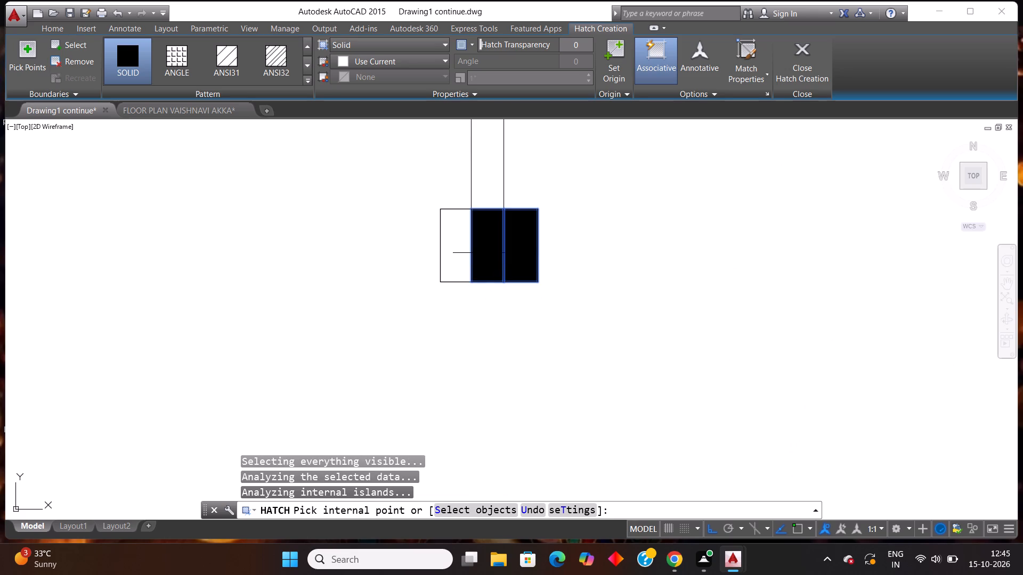
pyautogui.click(467, 247)
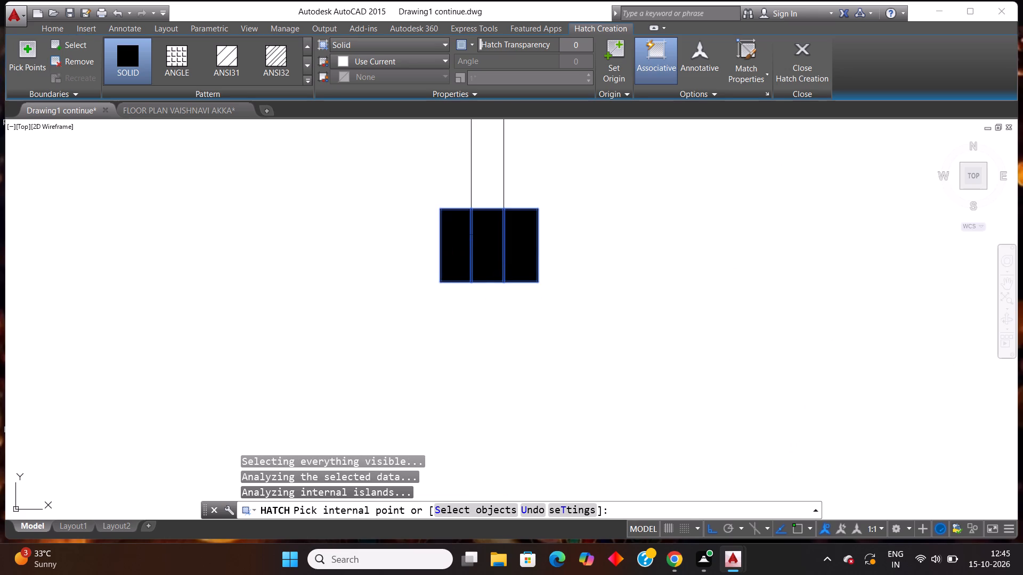
pyautogui.scroll(-8, 469, 235)
pyautogui.scroll(2, 498, 165)
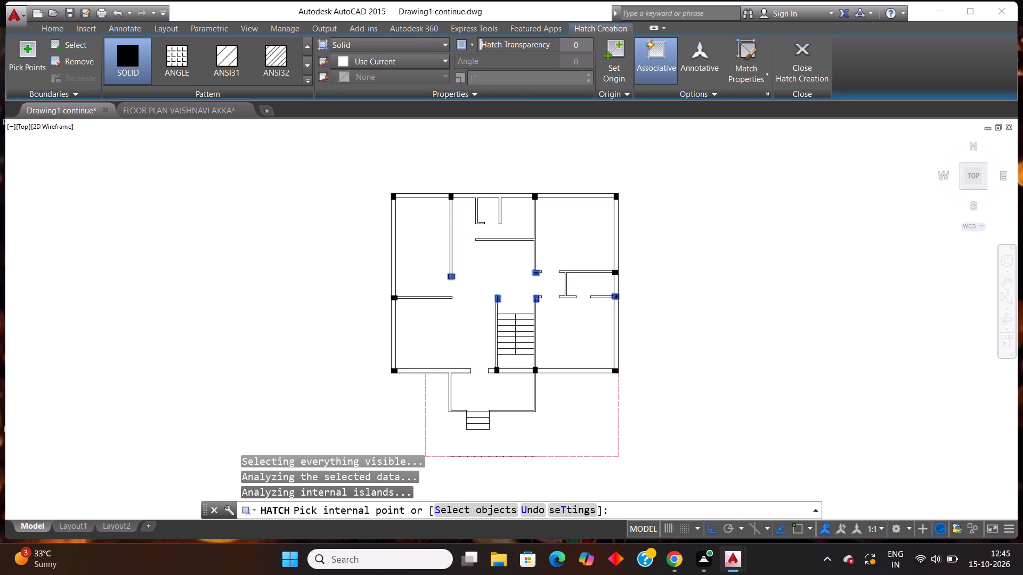
pyautogui.press('Escape')
pyautogui.scroll(-2, 507, 256)
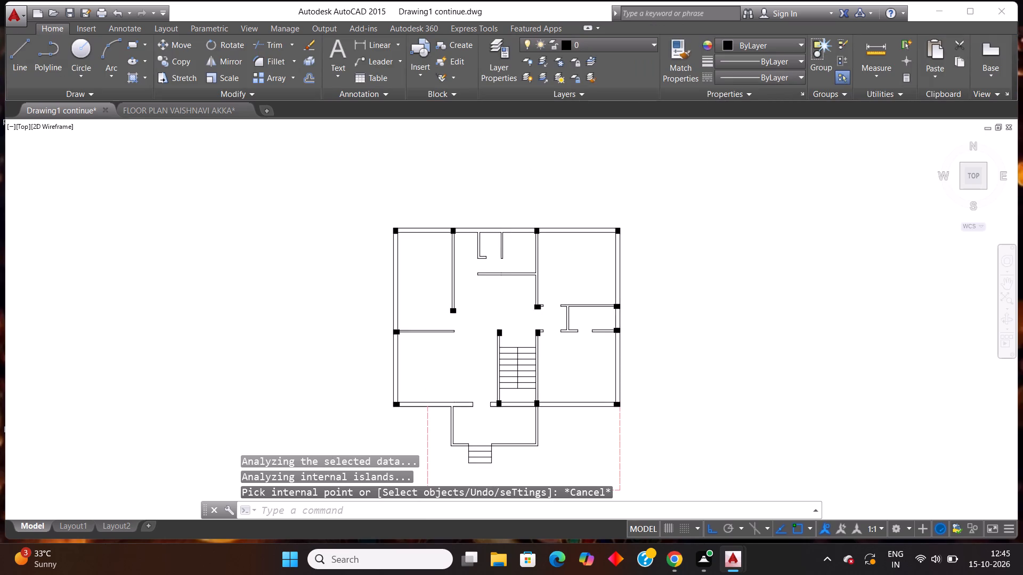
# Start a hatch with the ANSI32 pattern and fill the top outer wall of the top-left room.
pyautogui.scroll(1, 521, 297)
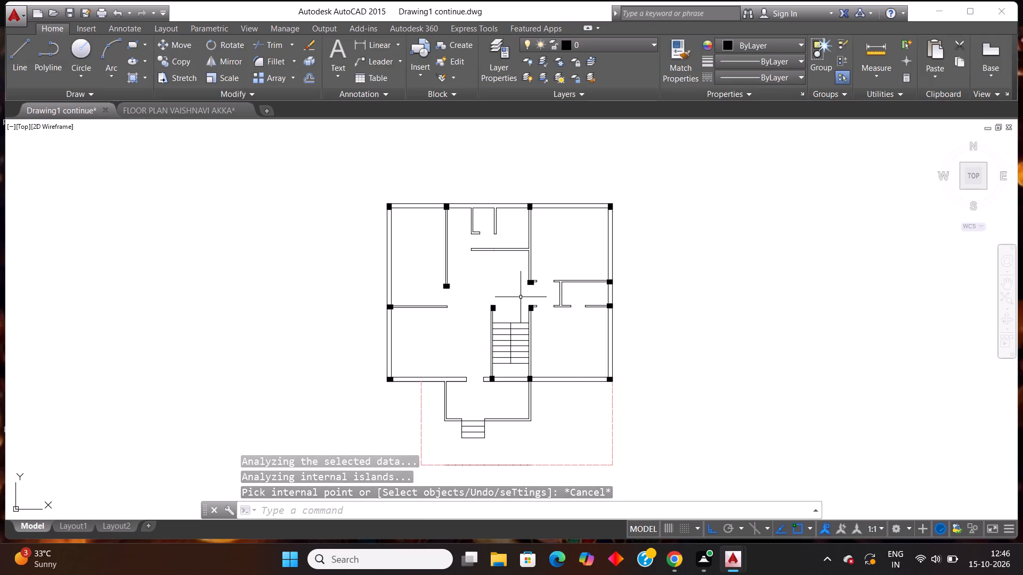
pyautogui.press('h')
pyautogui.press('Return')
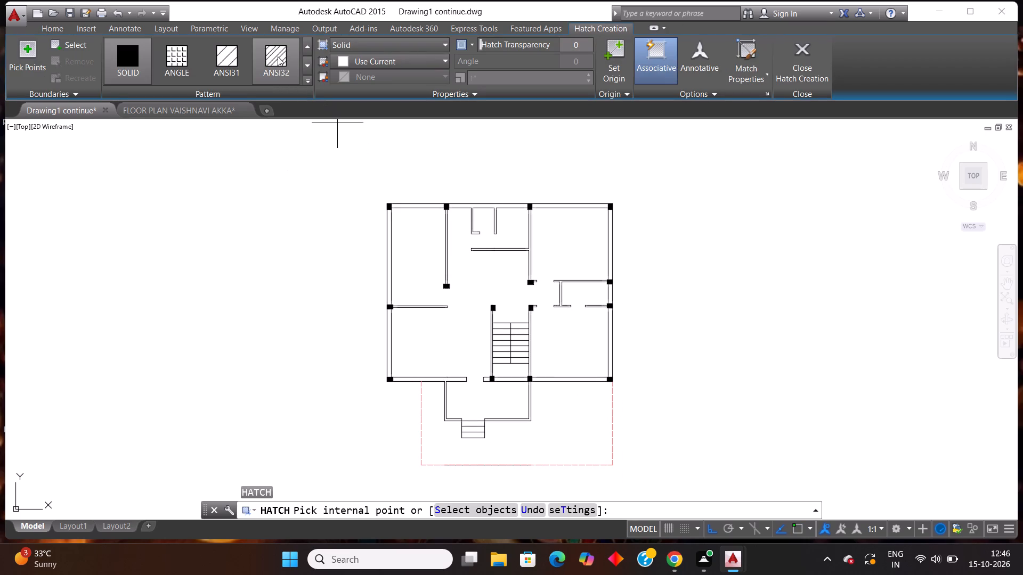
pyautogui.click(278, 56)
pyautogui.scroll(2, 446, 194)
pyautogui.scroll(1, 397, 220)
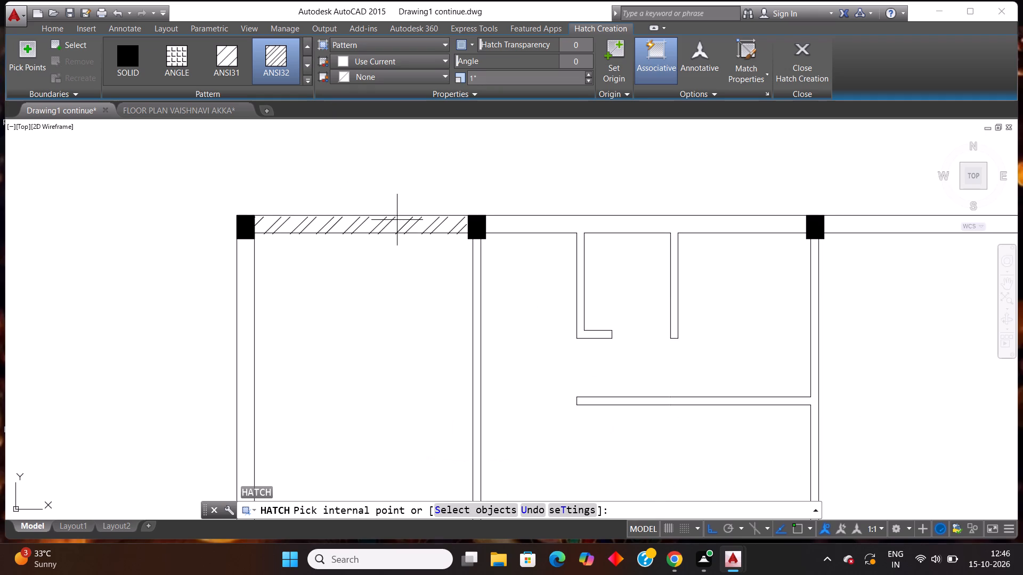
pyautogui.click(403, 219)
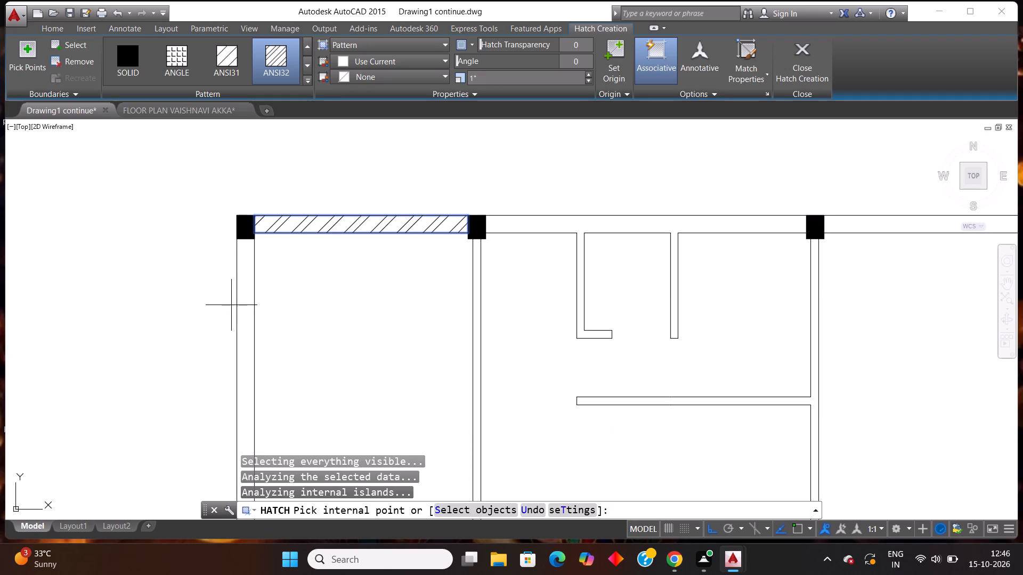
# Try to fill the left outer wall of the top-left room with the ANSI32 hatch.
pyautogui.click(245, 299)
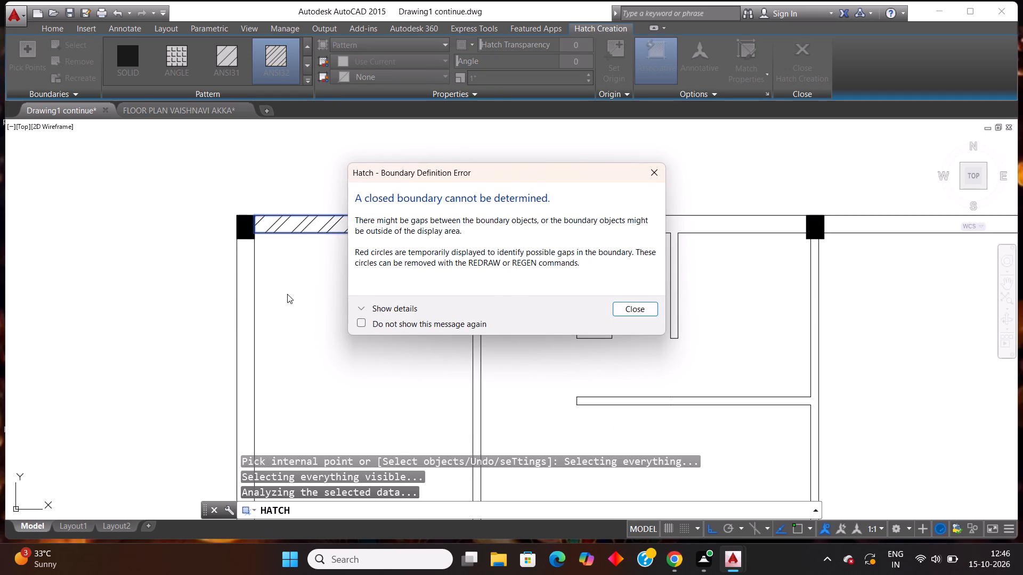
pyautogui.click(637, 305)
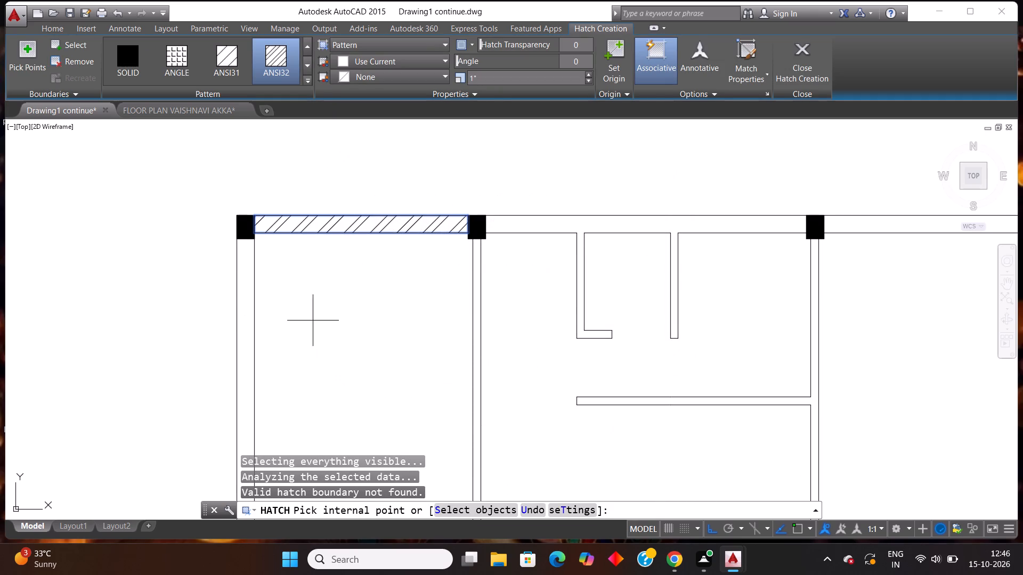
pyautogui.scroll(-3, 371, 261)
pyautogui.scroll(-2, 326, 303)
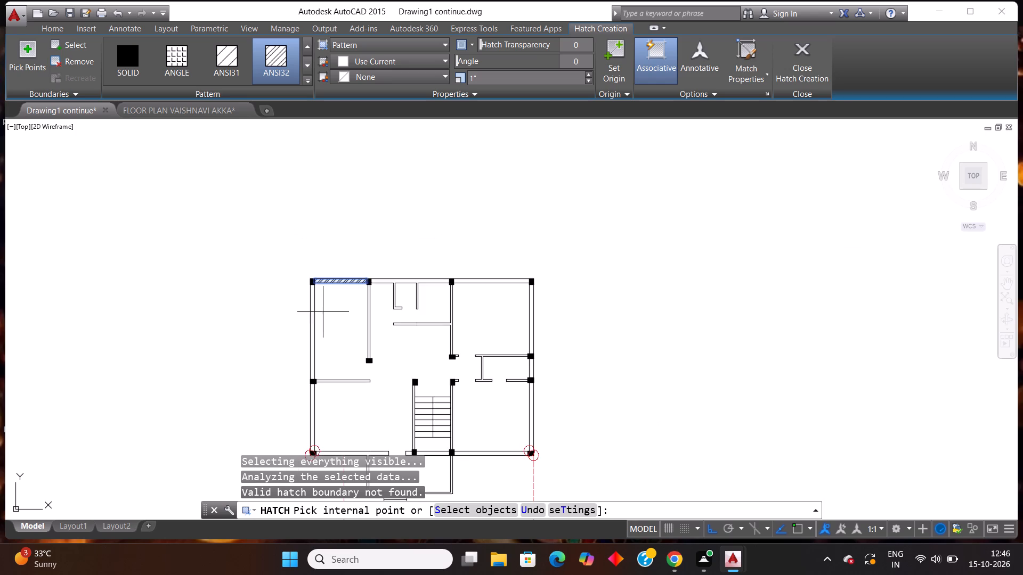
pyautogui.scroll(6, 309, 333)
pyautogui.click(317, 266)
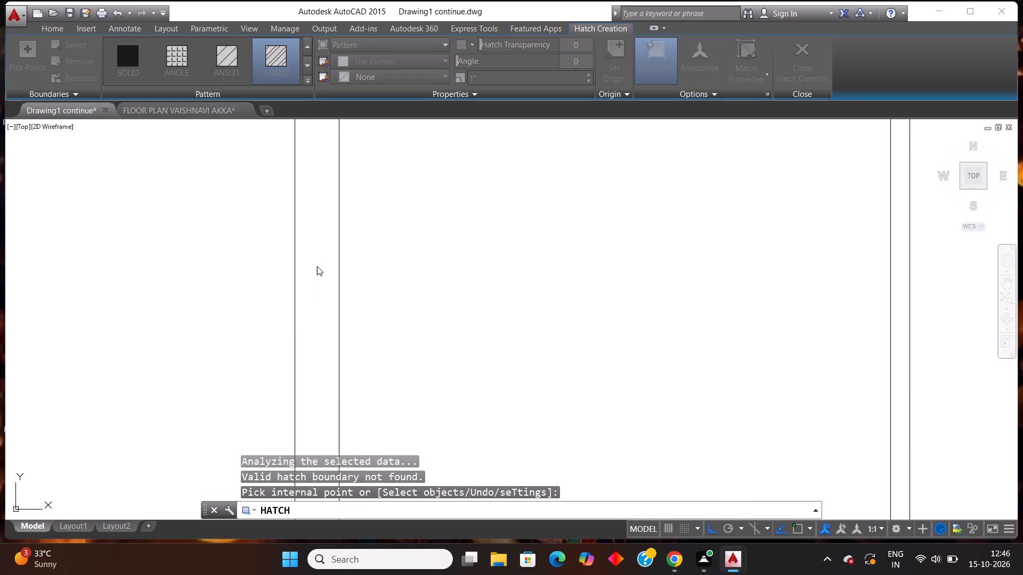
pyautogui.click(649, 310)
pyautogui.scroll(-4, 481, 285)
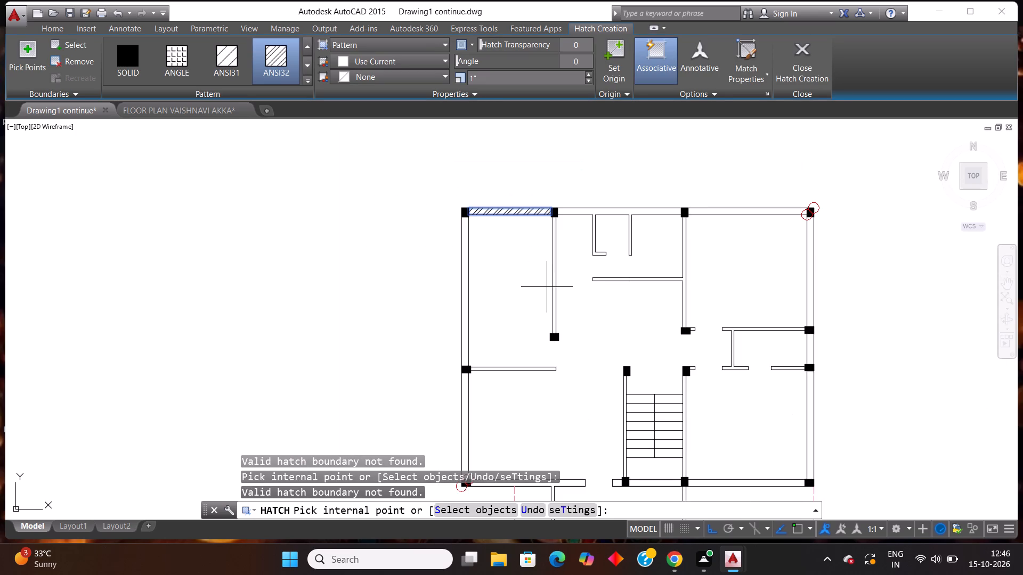
# Fill the middle stretch of the top outer wall, including the two short partitions hanging from it, with the ANSI32 hatch.
pyautogui.scroll(2, 597, 218)
pyautogui.click(640, 198)
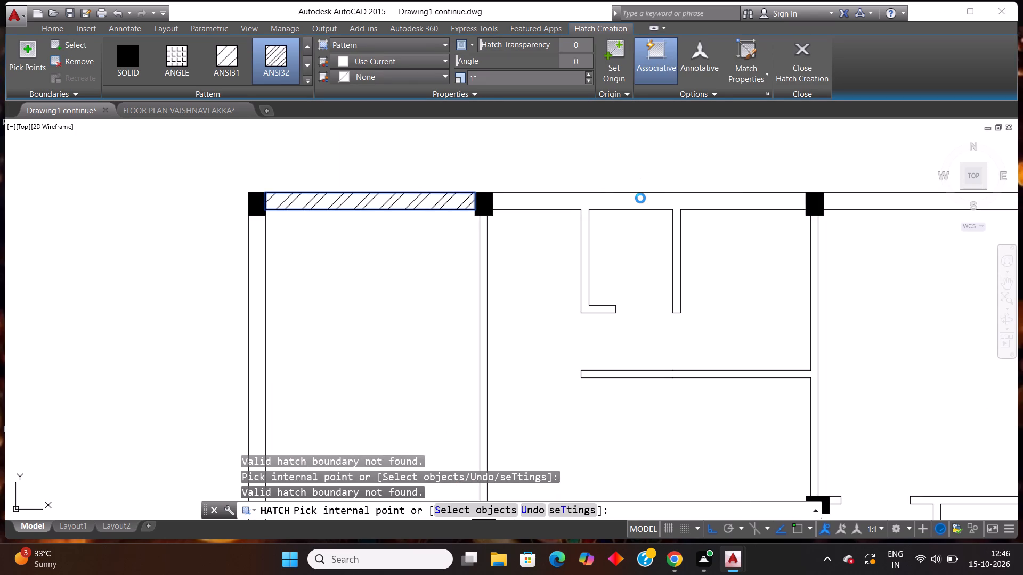
pyautogui.press('ctrl+shift+super+F22')
pyautogui.press('ctrl+shift+super+F24')
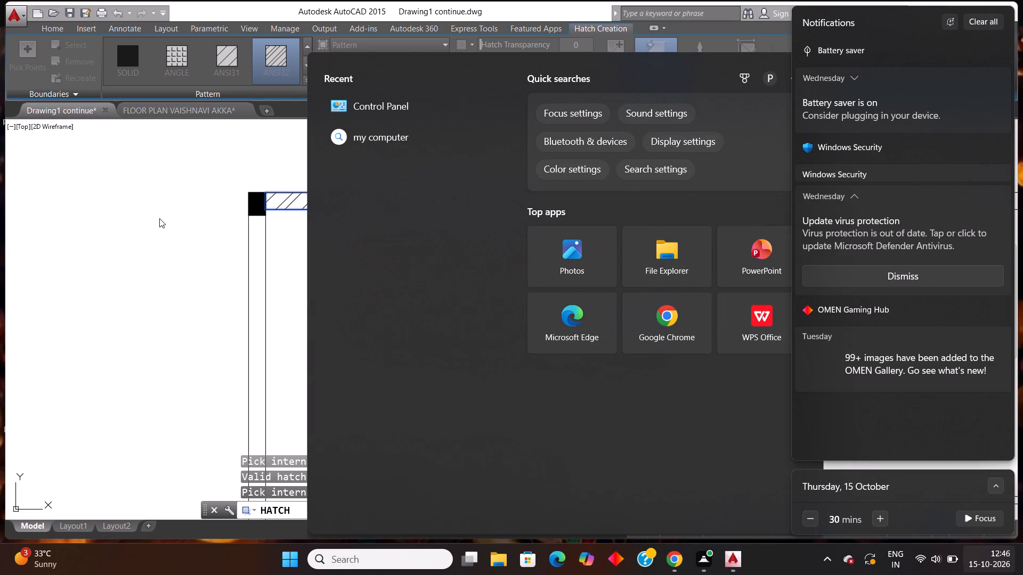
pyautogui.click(159, 218)
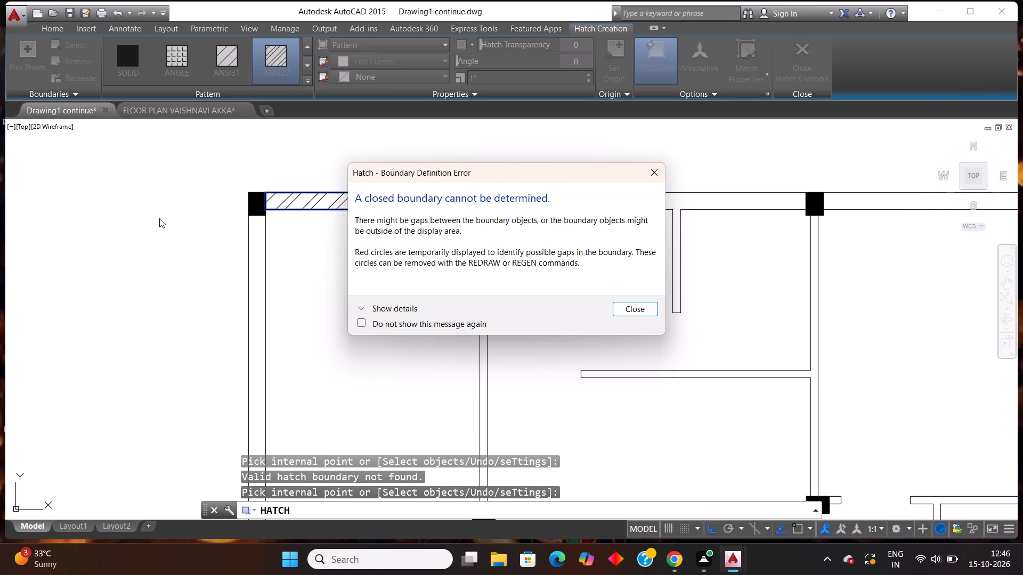
pyautogui.click(648, 175)
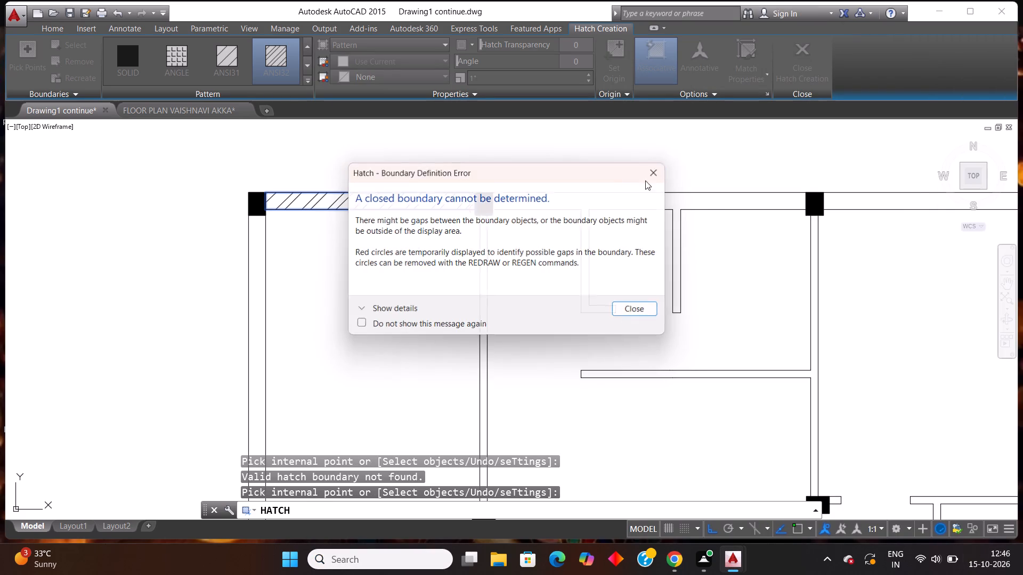
pyautogui.click(649, 204)
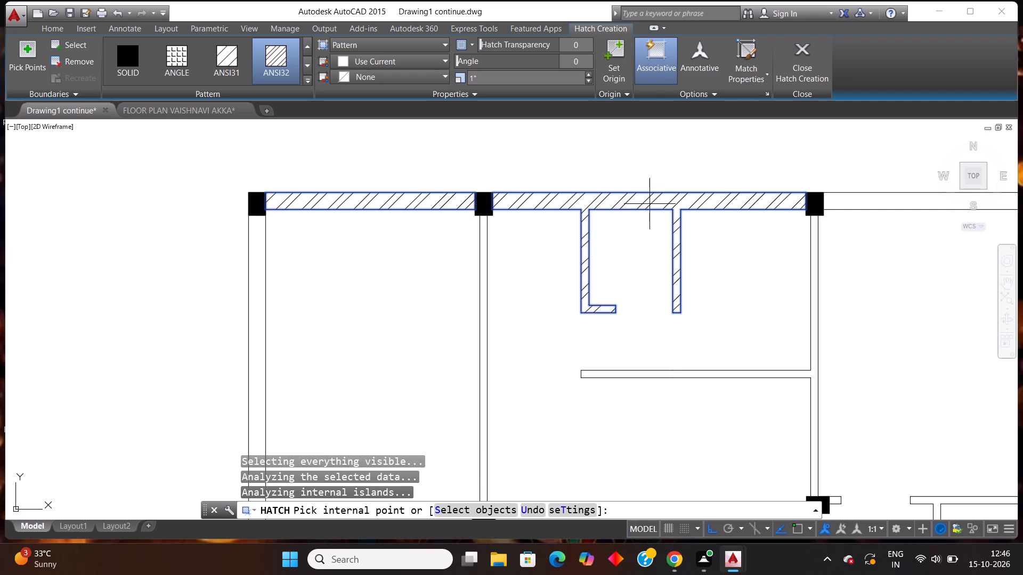
# Fill the right and top outer walls of the top-right room with the ANSI32 hatch.
pyautogui.scroll(-6, 575, 233)
pyautogui.scroll(2, 799, 229)
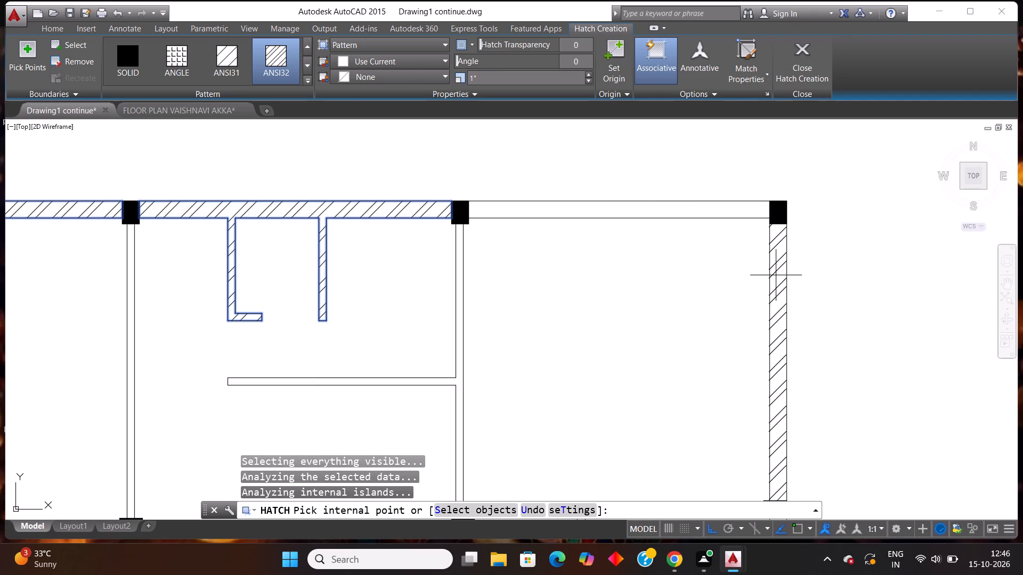
pyautogui.click(776, 275)
pyautogui.click(616, 209)
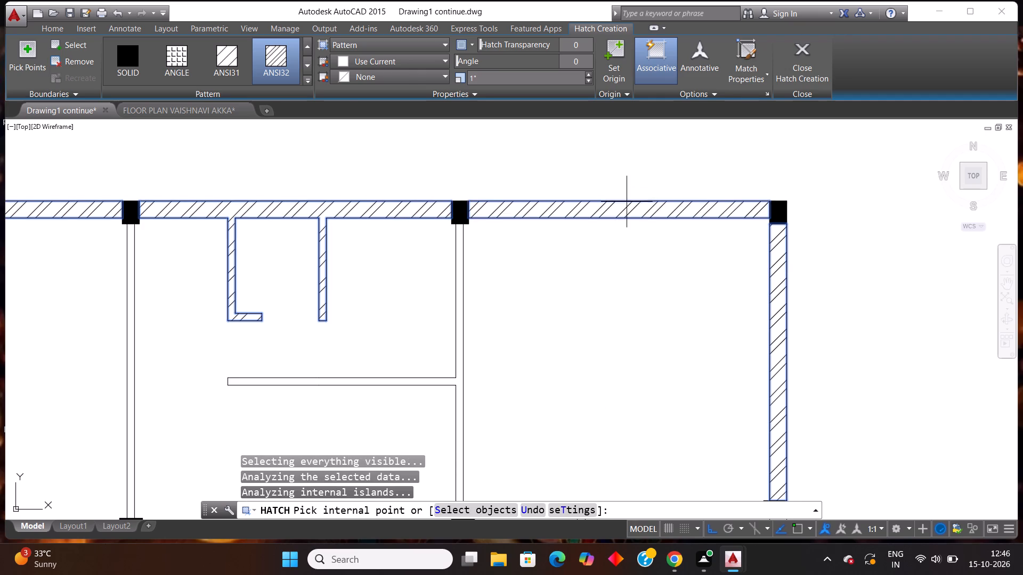
# Fill the partitions around the small room on the plan's right side and its outer wall with the ANSI32 hatch.
pyautogui.scroll(-3, 656, 185)
pyautogui.scroll(5, 662, 272)
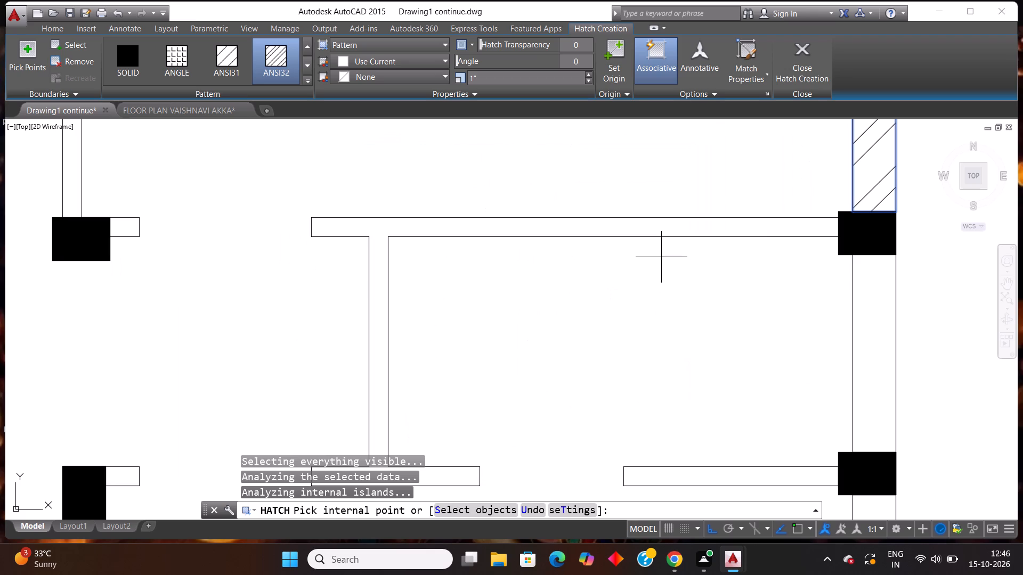
pyautogui.click(374, 234)
pyautogui.scroll(-4, 599, 219)
pyautogui.scroll(3, 645, 255)
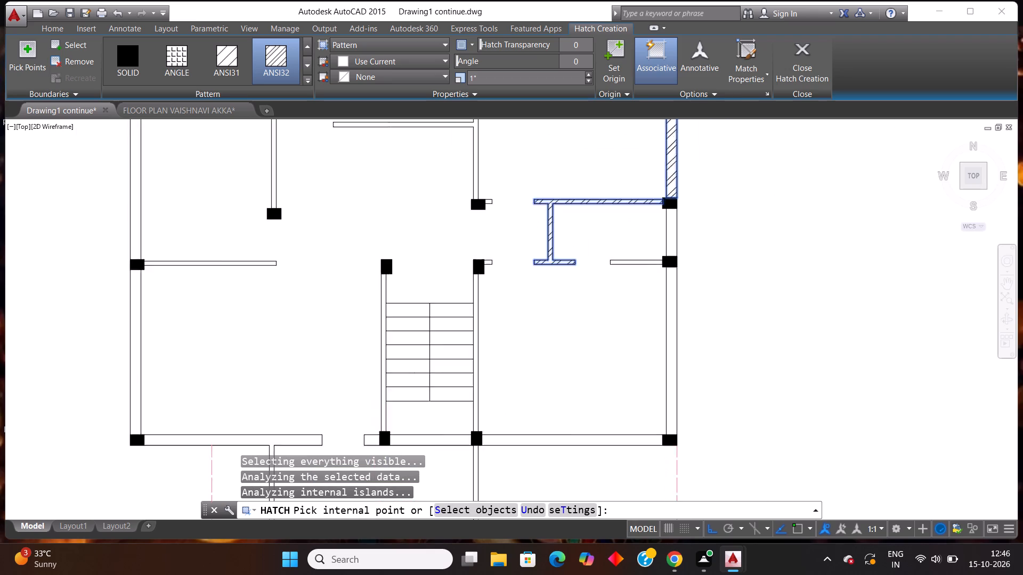
pyautogui.scroll(2, 644, 254)
pyautogui.click(646, 274)
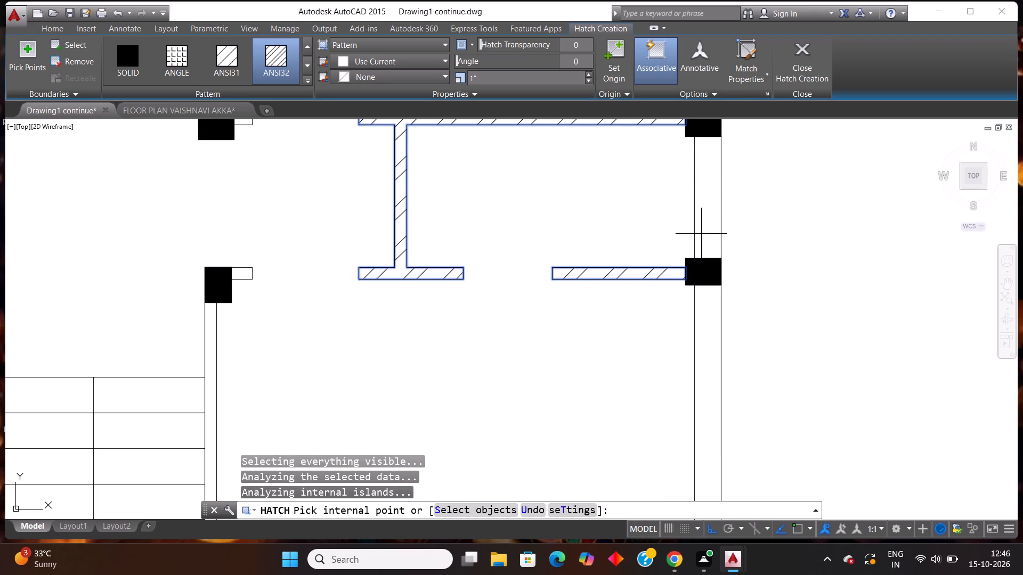
pyautogui.click(711, 224)
# Fill the bottom-right room's outer walls, the connected staircase walls and the porch's right-hand walls with the ANSI32 hatch.
pyautogui.scroll(-3, 711, 224)
pyautogui.scroll(3, 729, 269)
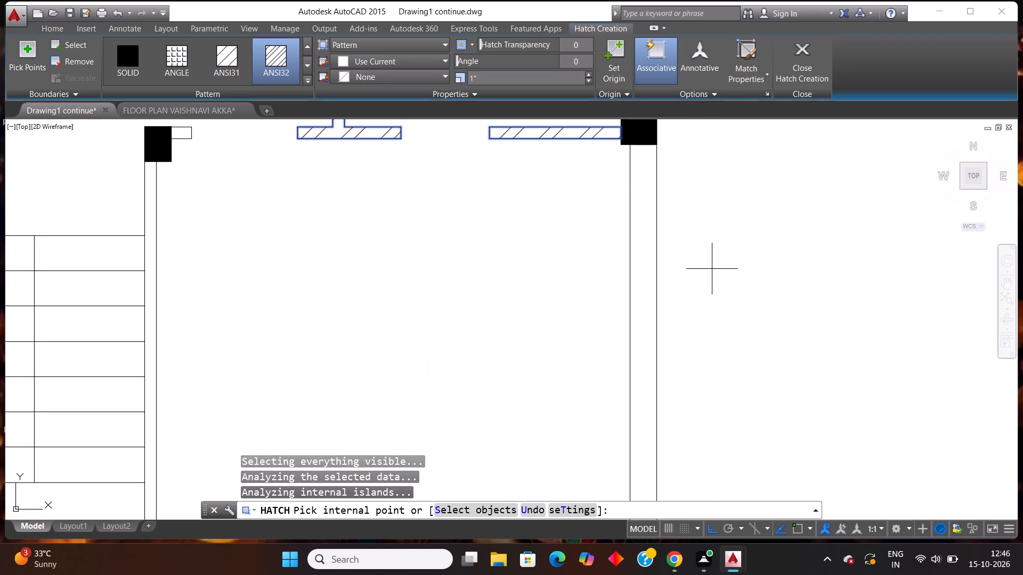
pyautogui.scroll(-4, 675, 313)
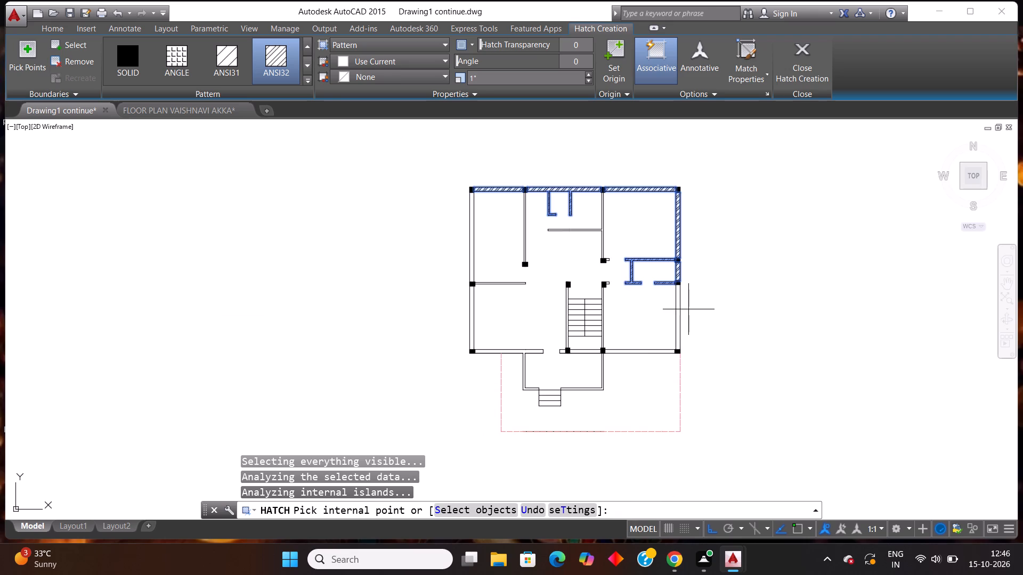
pyautogui.scroll(3, 678, 349)
pyautogui.click(668, 323)
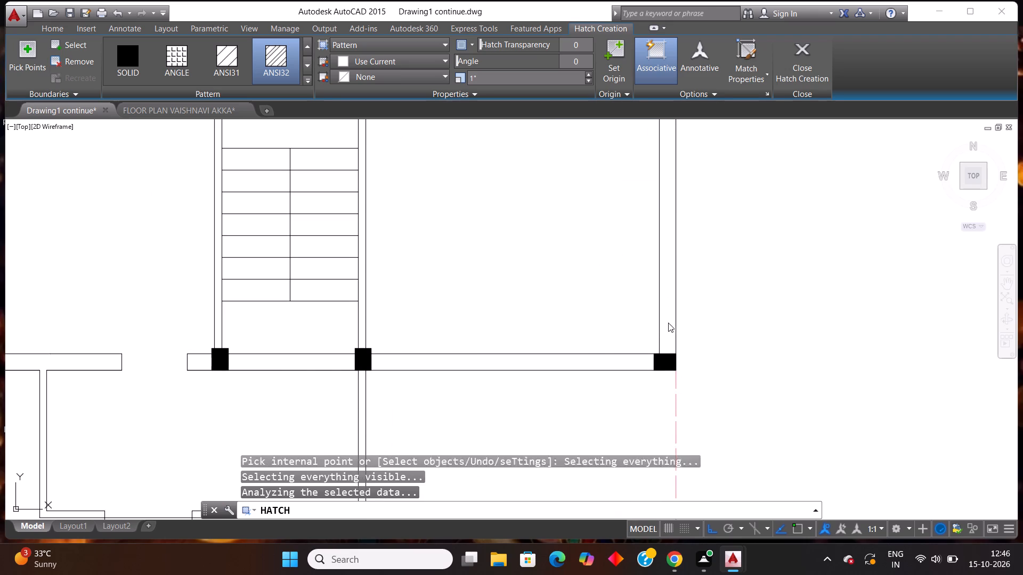
pyautogui.scroll(-5, 706, 264)
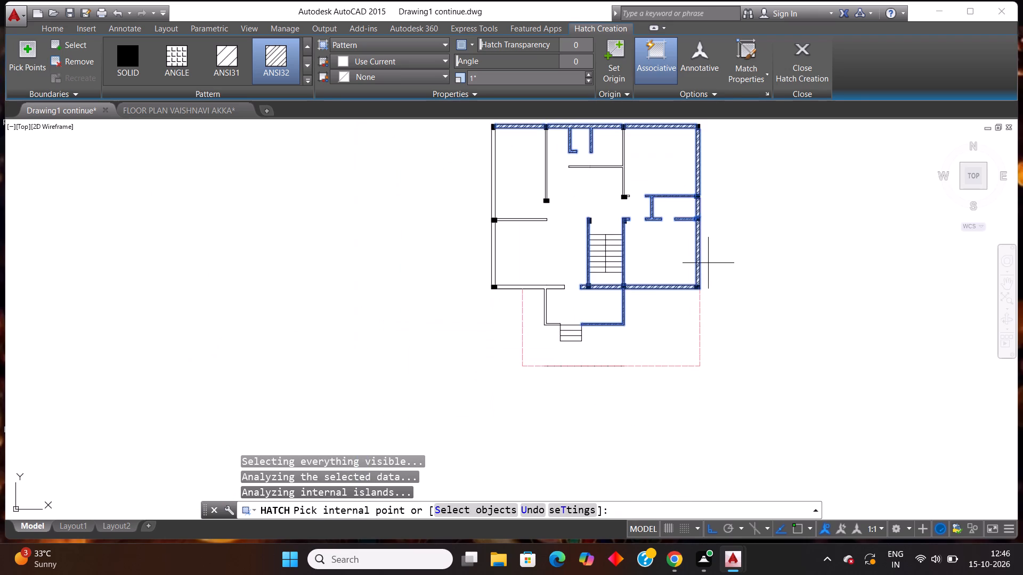
# Fill the bottom-left room's bottom wall with the adjoining porch wall, its left outer wall and its upper partition with the ANSI32 hatch.
pyautogui.scroll(-3, 712, 258)
pyautogui.scroll(5, 485, 339)
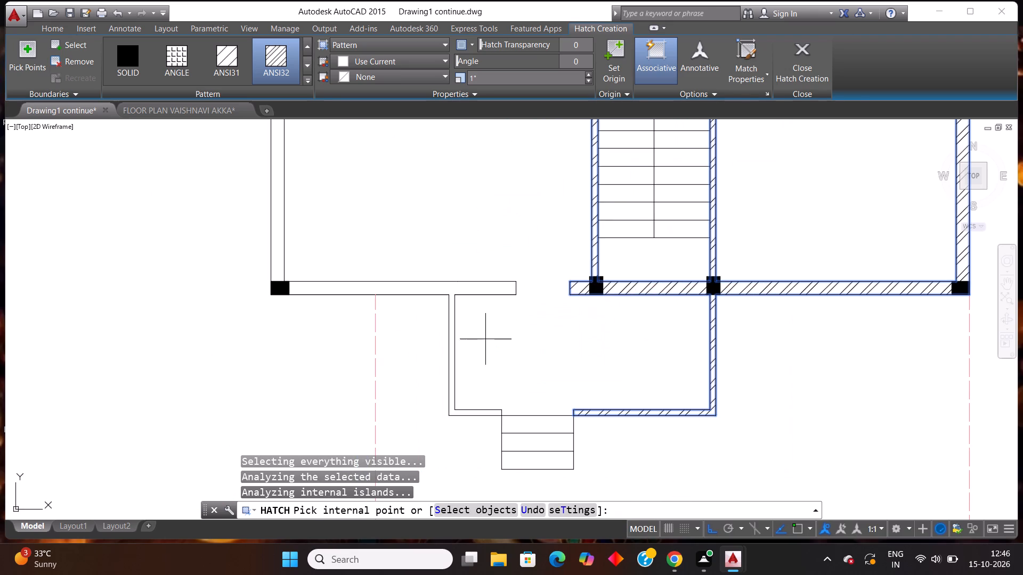
pyautogui.click(424, 291)
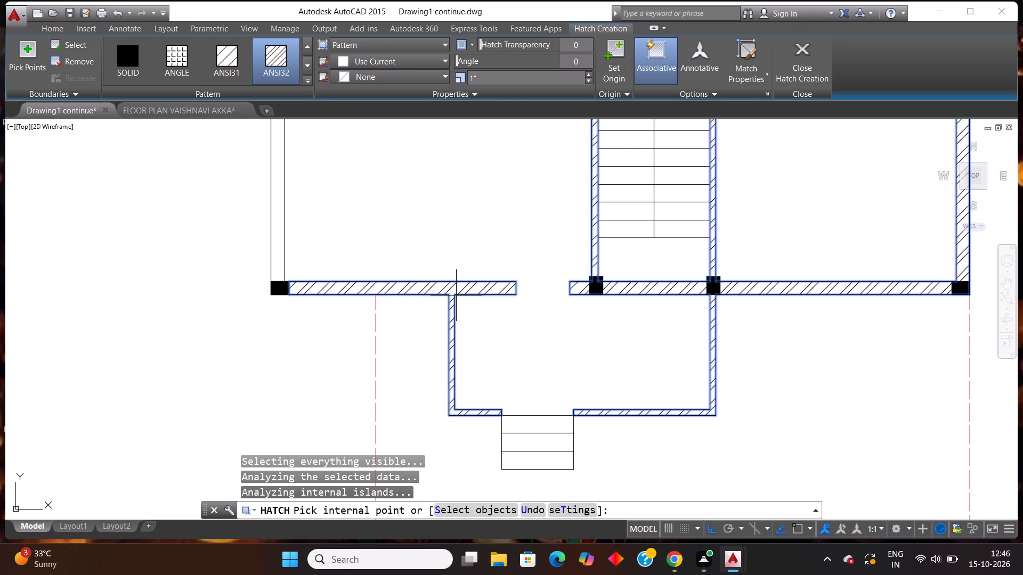
pyautogui.scroll(-2, 523, 303)
pyautogui.scroll(2, 432, 233)
pyautogui.click(446, 210)
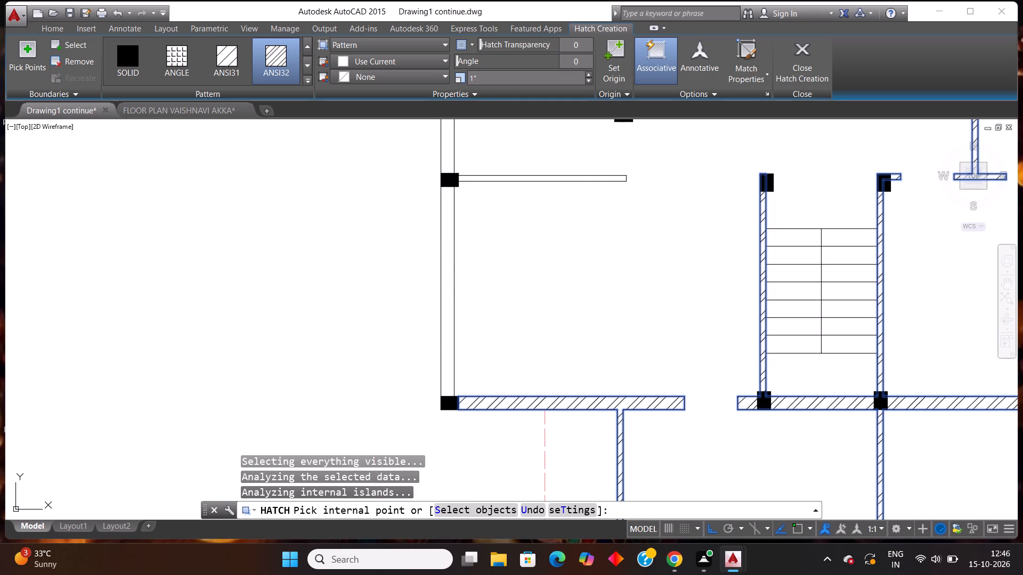
pyautogui.click(513, 178)
# Fill the left outer wall and the right partition wall of the top-left room with the ANSI32 hatch.
pyautogui.scroll(-3, 535, 211)
pyautogui.scroll(2, 562, 135)
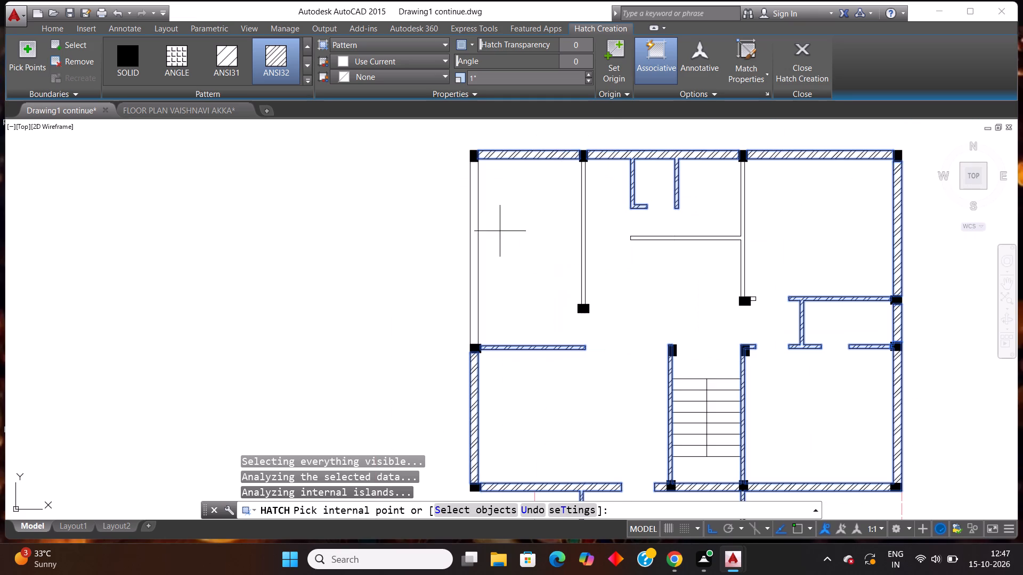
pyautogui.click(475, 265)
pyautogui.scroll(1, 605, 182)
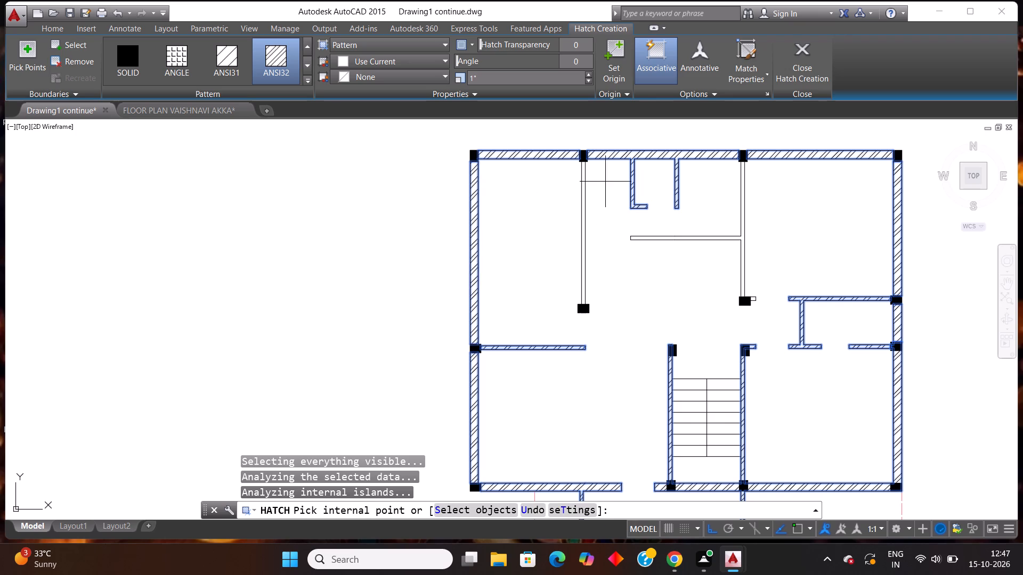
pyautogui.scroll(1, 605, 182)
pyautogui.scroll(3, 568, 233)
pyautogui.click(568, 233)
pyautogui.scroll(-4, 574, 228)
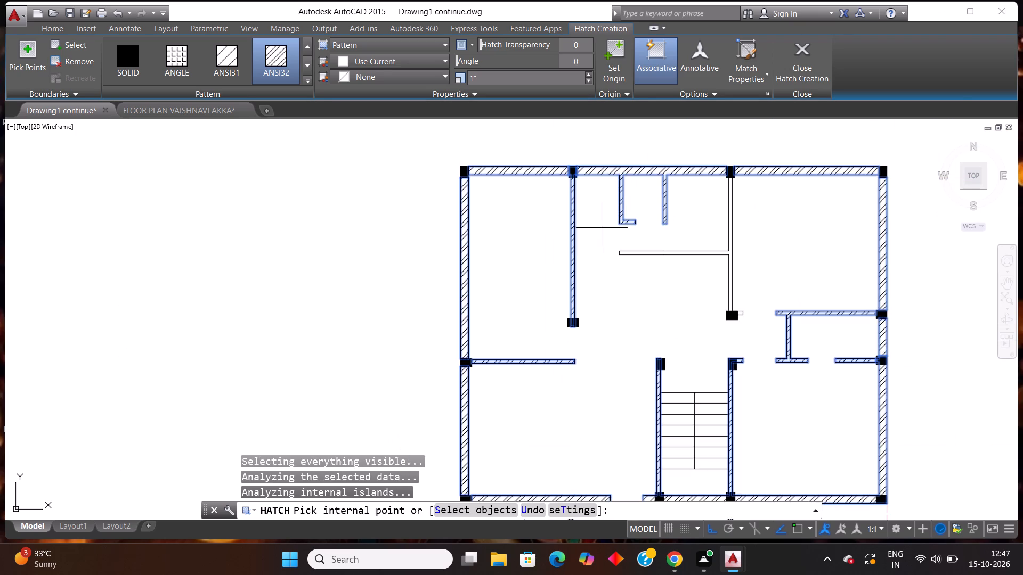
# Fill the top-right room's left wall and the horizontal partition branching from it with the ANSI32 hatch, and end hatching.
pyautogui.scroll(-1, 604, 228)
pyautogui.scroll(5, 715, 242)
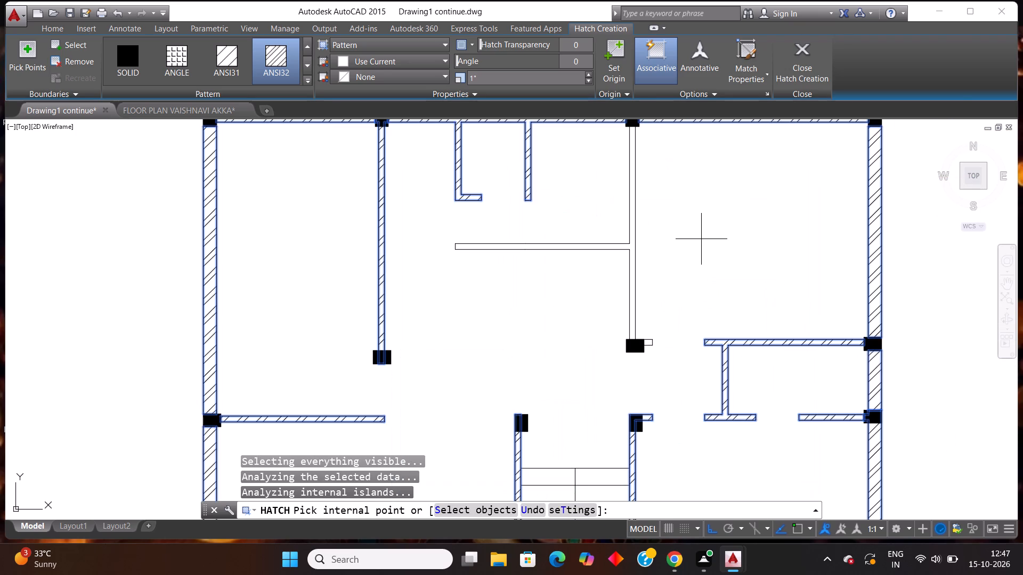
pyautogui.scroll(2, 648, 231)
pyautogui.scroll(1, 622, 266)
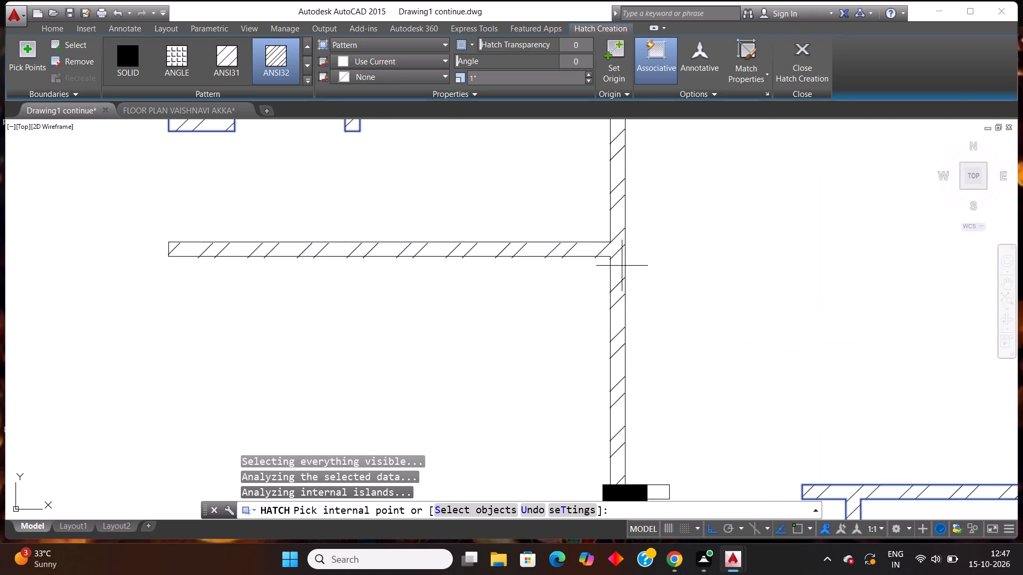
pyautogui.click(616, 250)
pyautogui.scroll(-4, 652, 250)
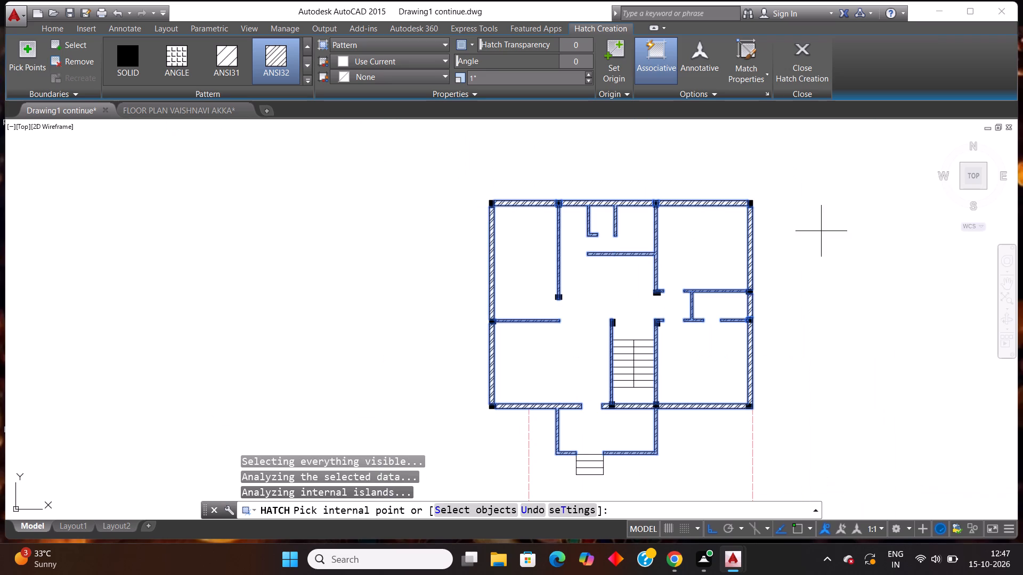
pyautogui.press('Escape')
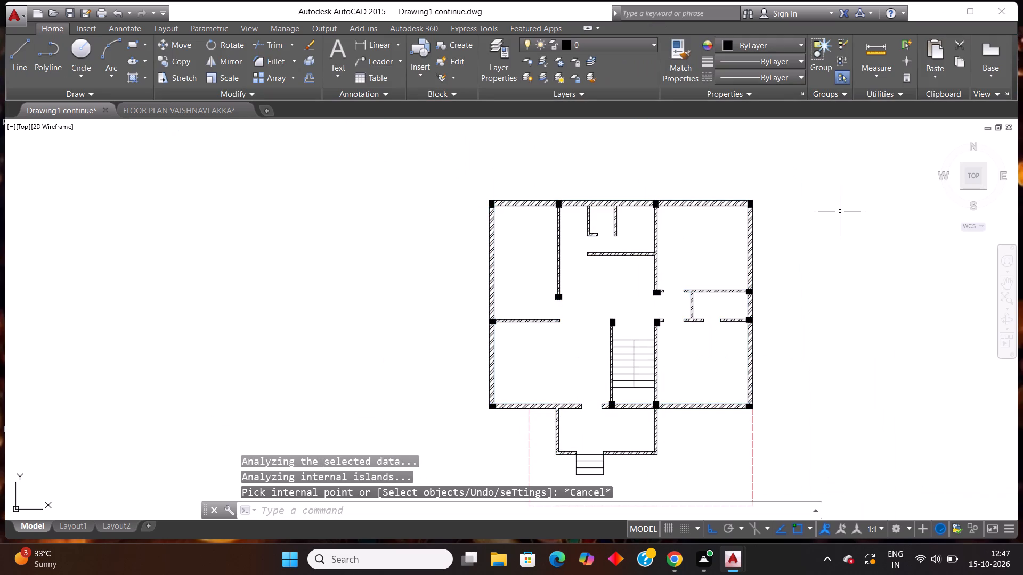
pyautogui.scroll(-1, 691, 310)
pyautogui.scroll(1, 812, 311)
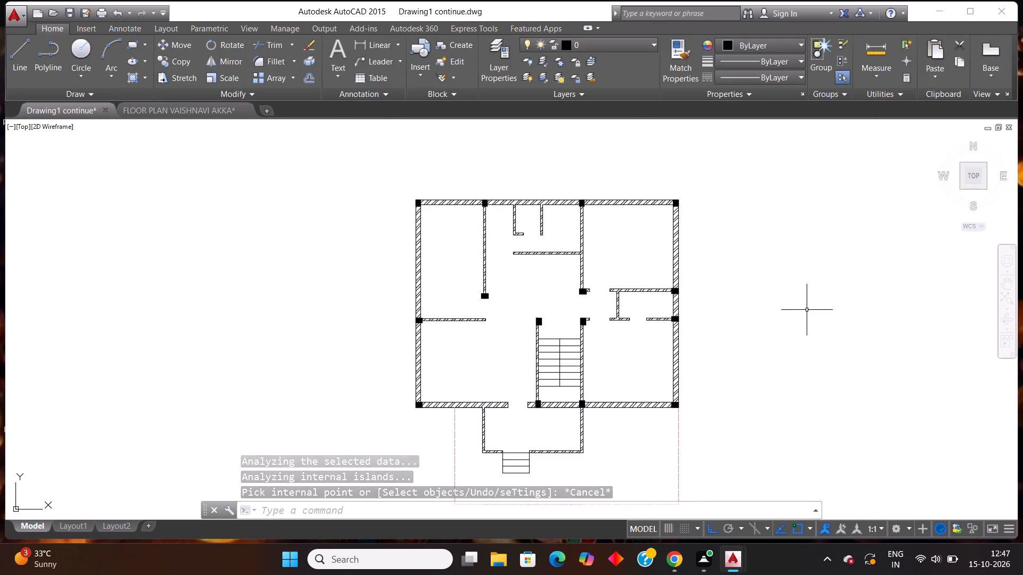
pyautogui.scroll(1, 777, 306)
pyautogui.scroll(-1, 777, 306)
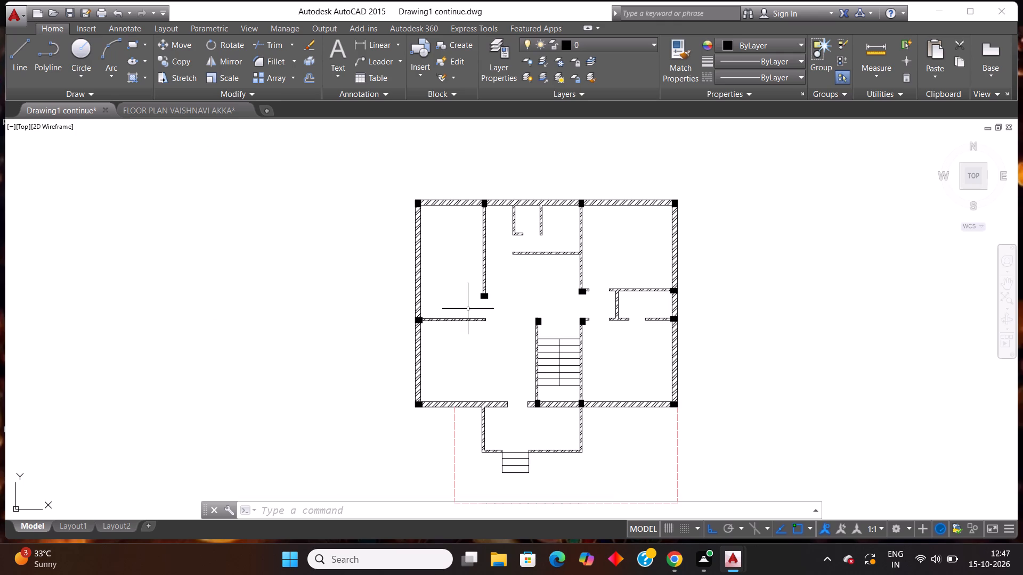
# Copy the D2 door of M.BEDROOM 1 from the other open floor plan drawing into the empty space left of the Drawing1 continue plan.
pyautogui.click(144, 109)
pyautogui.scroll(-2, 372, 196)
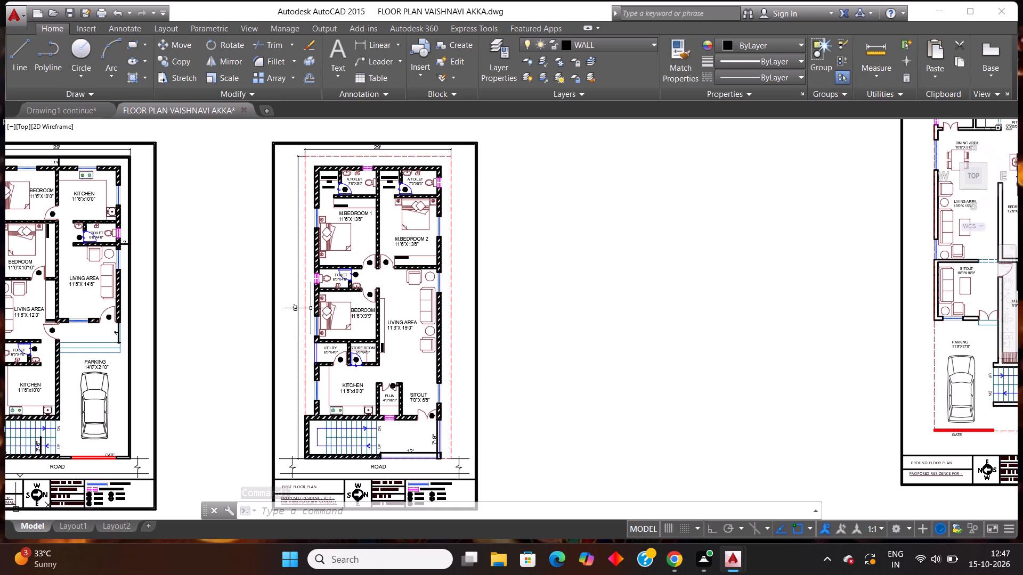
pyautogui.scroll(-1, 368, 331)
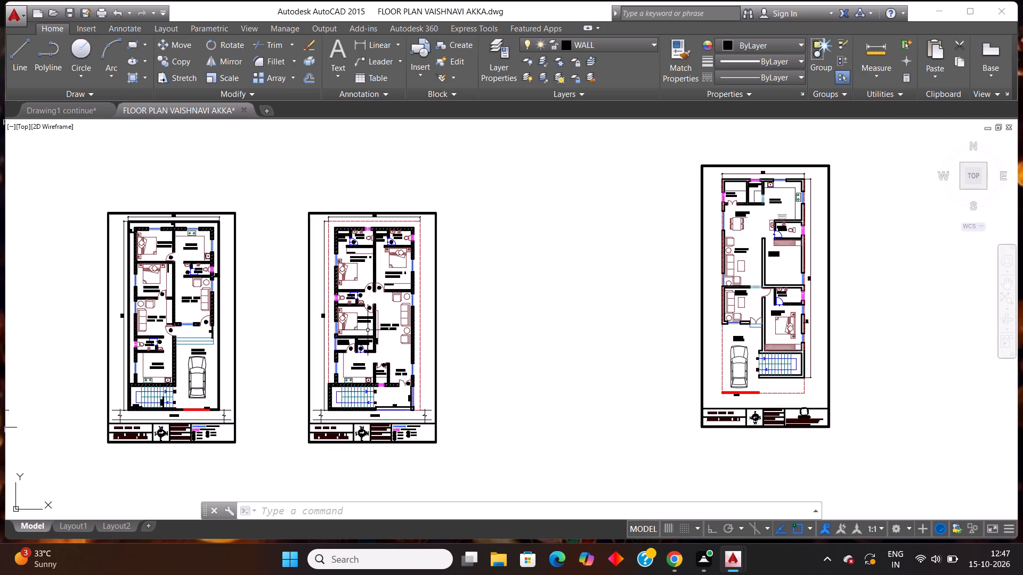
pyautogui.scroll(2, 383, 260)
pyautogui.scroll(1, 328, 325)
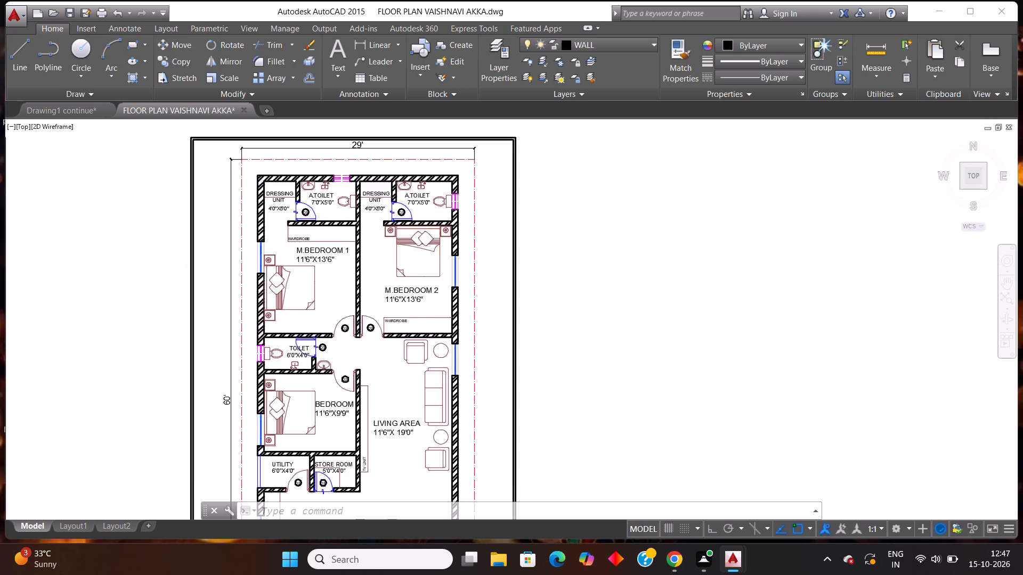
pyautogui.scroll(1, 328, 325)
pyautogui.click(376, 316)
pyautogui.click(350, 290)
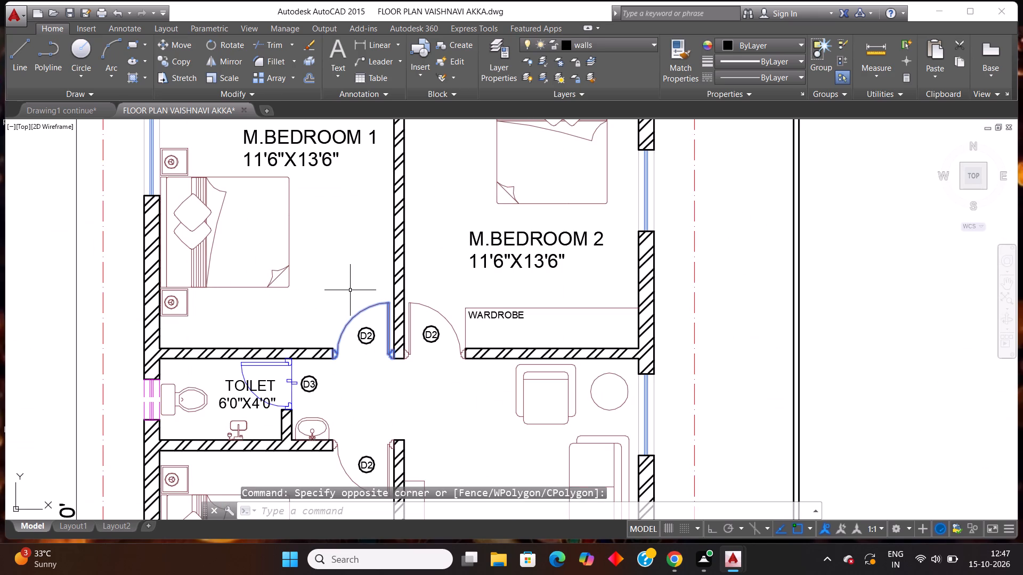
pyautogui.hotkey('ctrl', 'c')
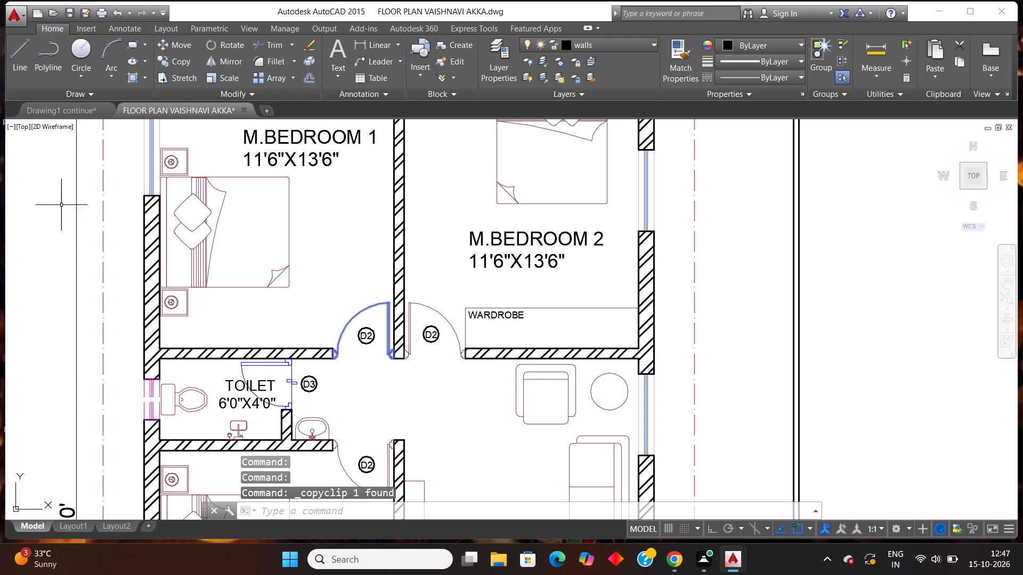
pyautogui.click(50, 110)
pyautogui.hotkey('ctrl', 'v')
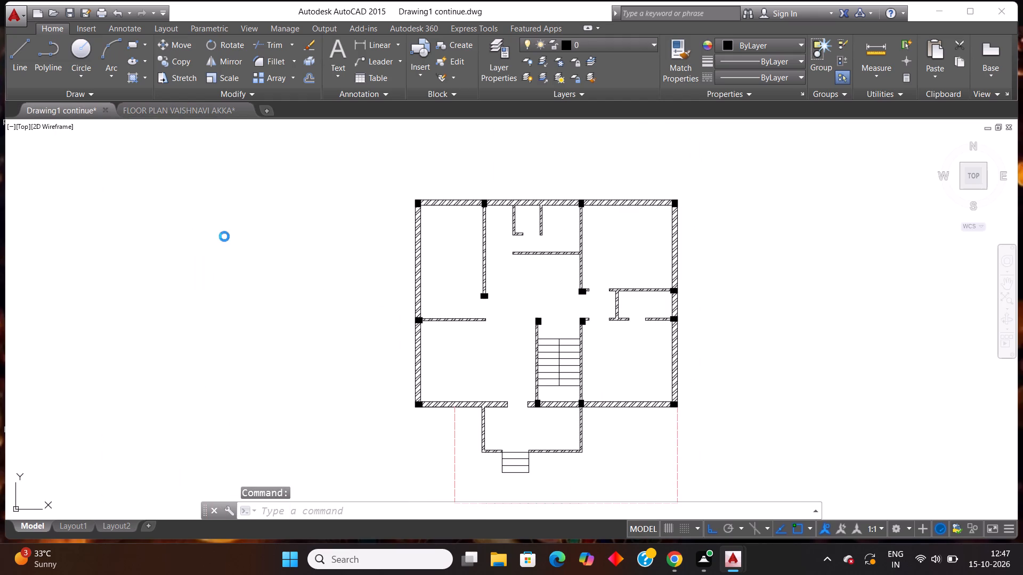
pyautogui.click(300, 258)
# Select the pasted door beside the house plan.
pyautogui.click(358, 295)
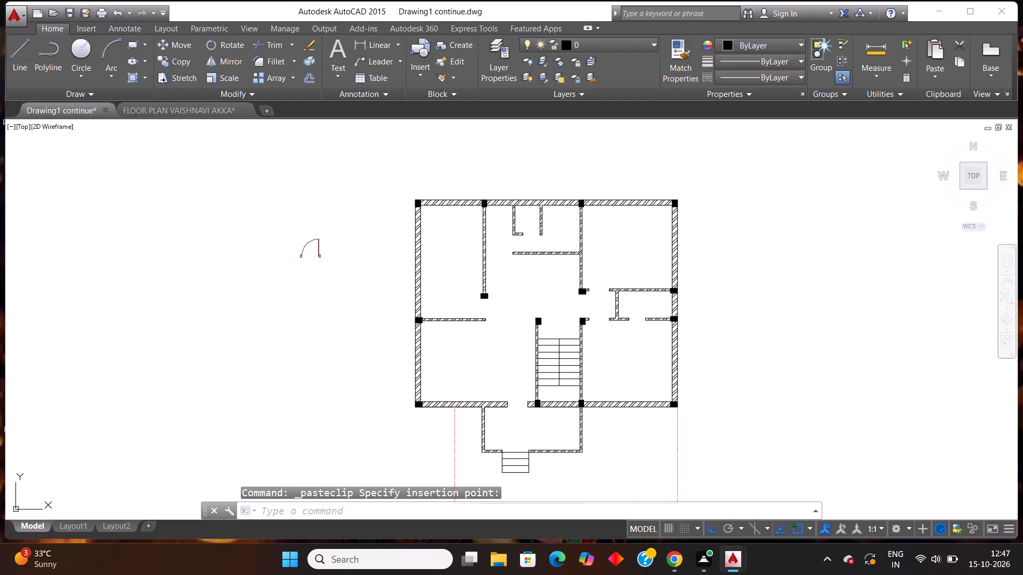
pyautogui.click(251, 182)
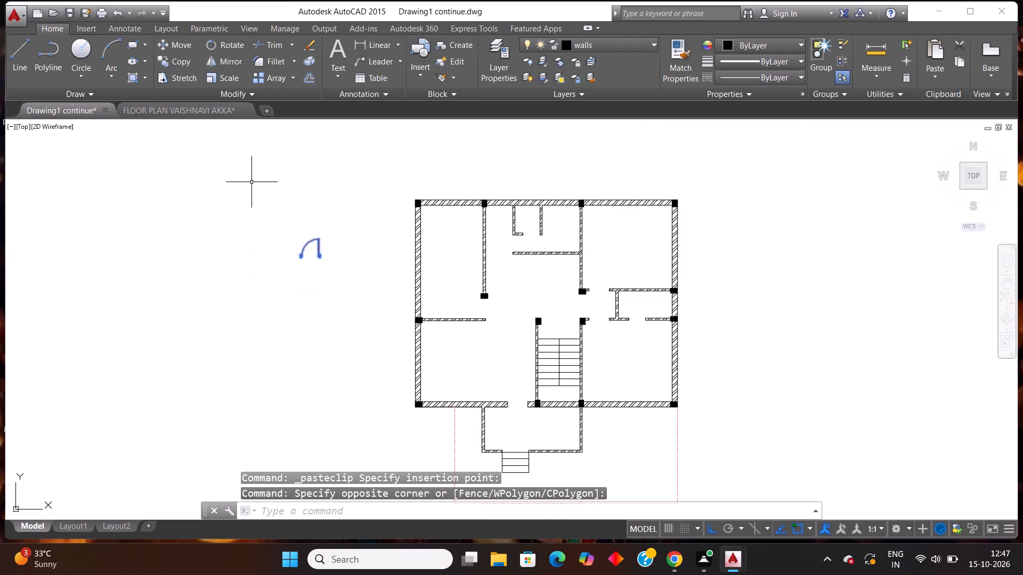
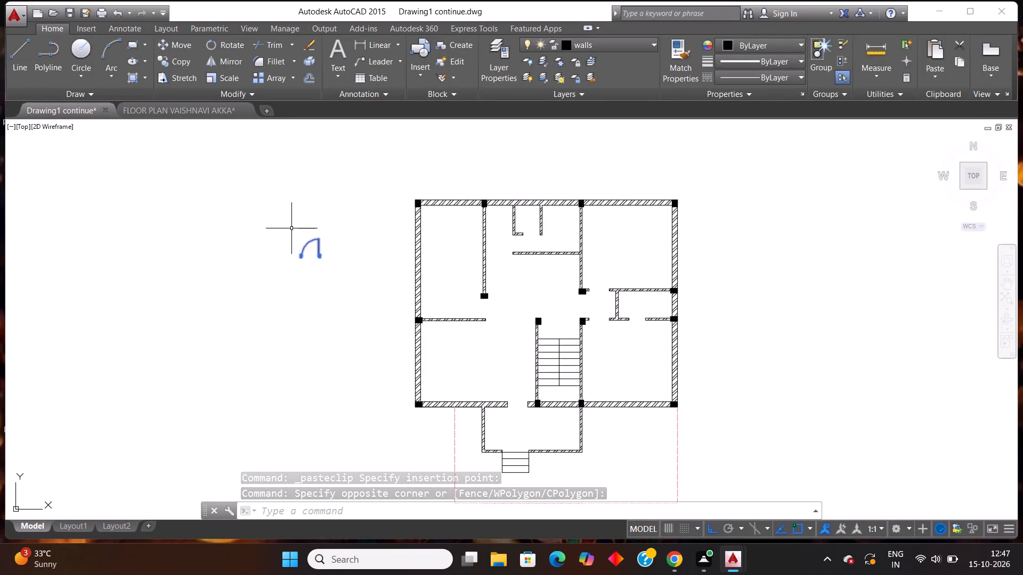
# Rotate the door symbol beside the floor plan by 270° about its hinge-side jamb.
pyautogui.press('r')
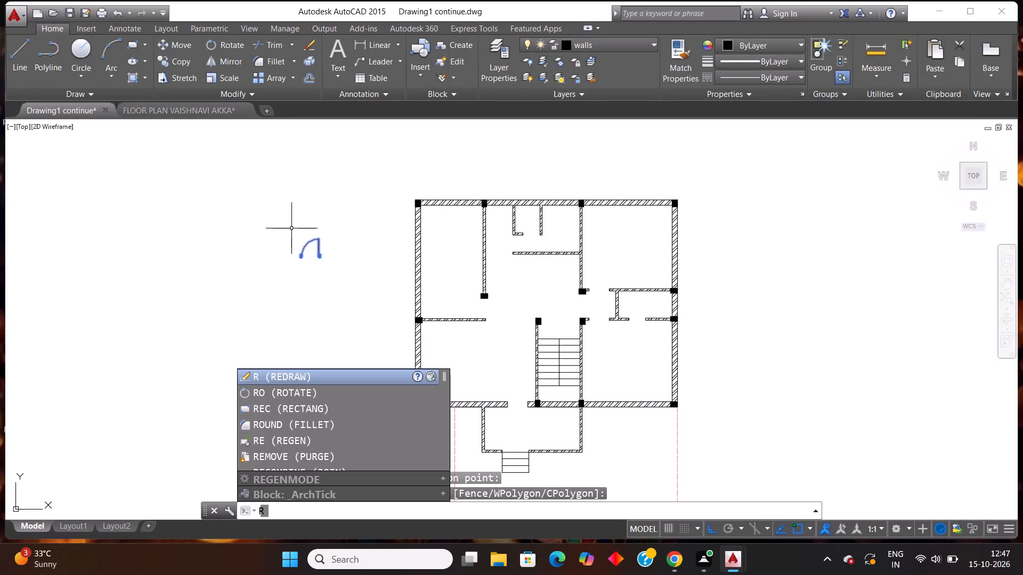
pyautogui.press('o')
pyautogui.press('o')
pyautogui.press('o')
pyautogui.press('o')
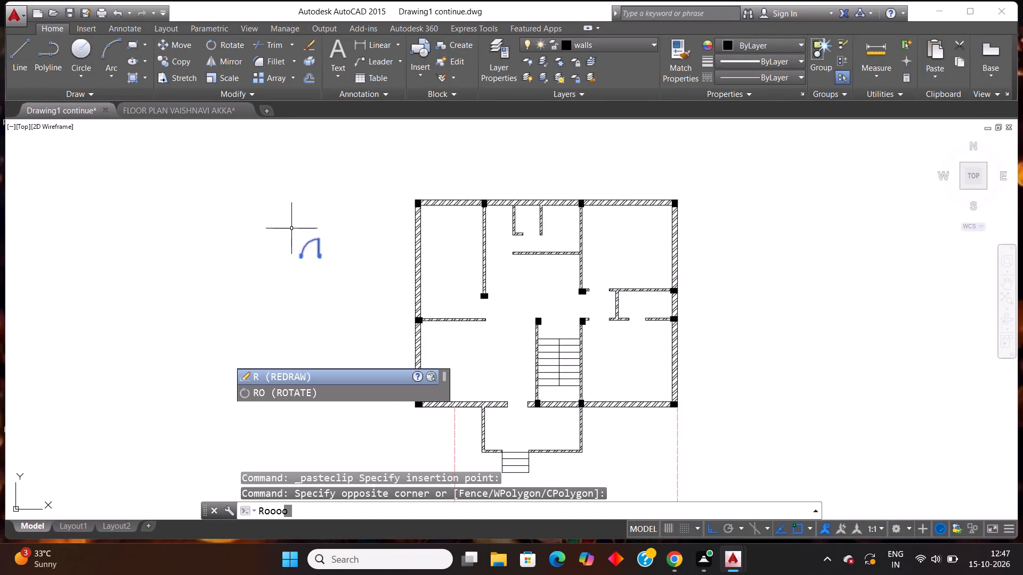
pyautogui.press('BackSpace')
pyautogui.press('BackSpace')
pyautogui.press('BackSpace')
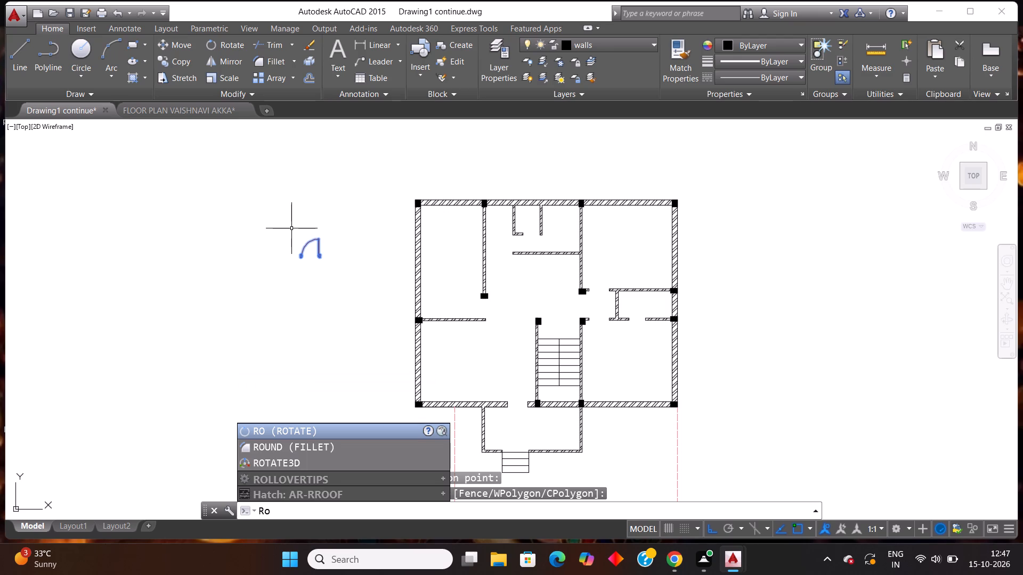
pyautogui.press('Return')
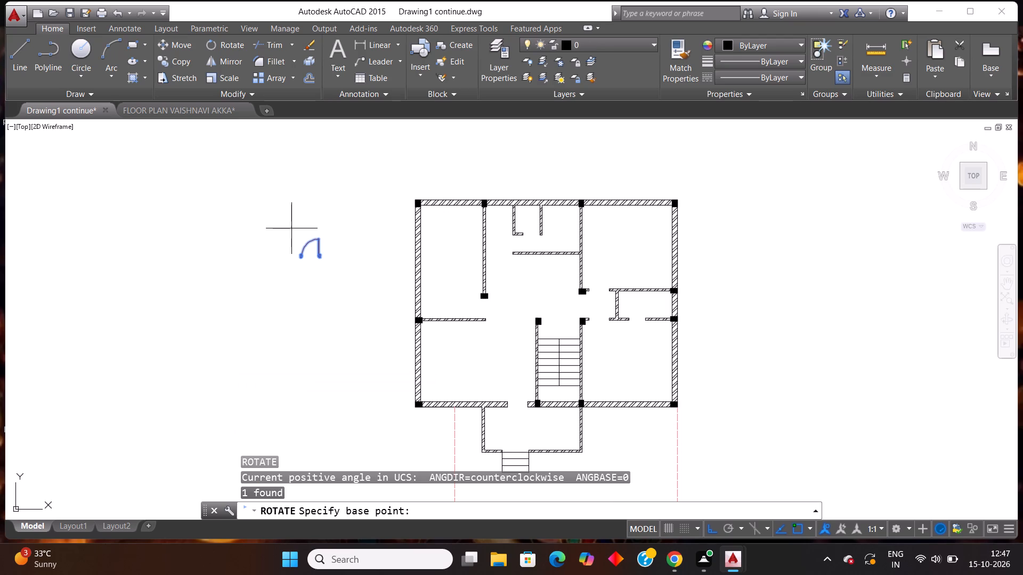
pyautogui.click(318, 259)
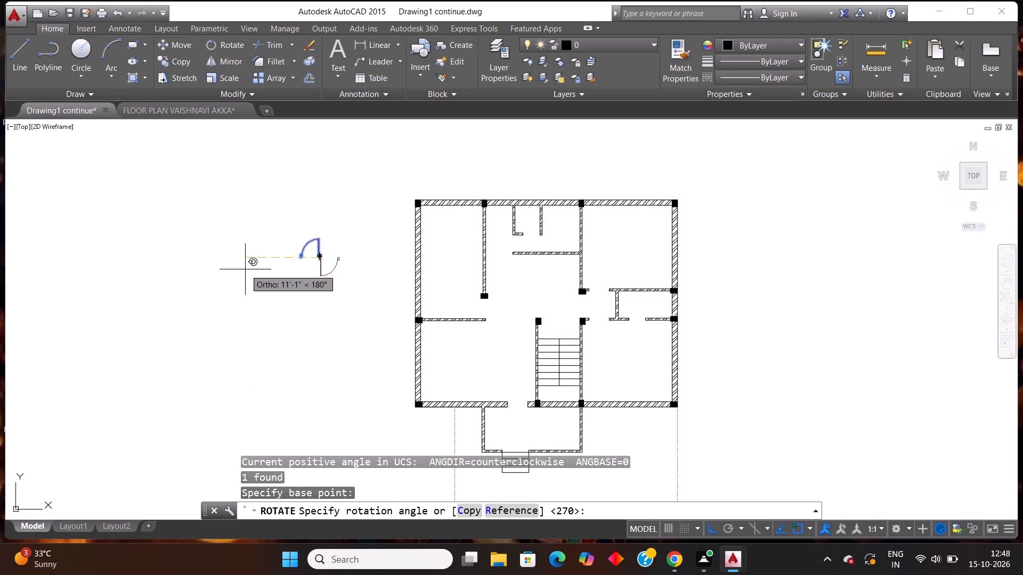
pyautogui.click(323, 301)
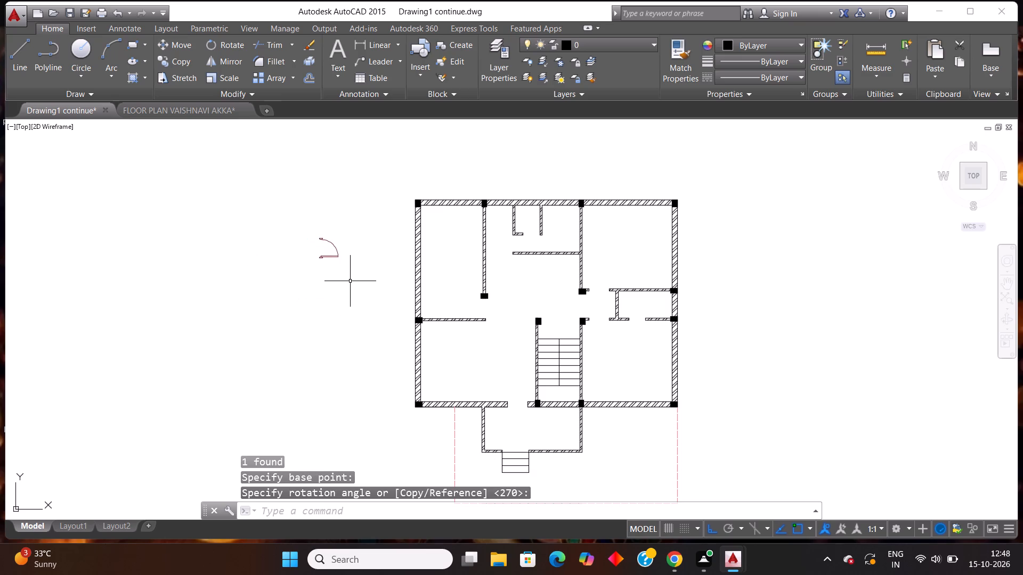
# Copy the rotated door symbol and paste the duplicate directly below it, outside the plan.
pyautogui.click(351, 280)
pyautogui.click(273, 194)
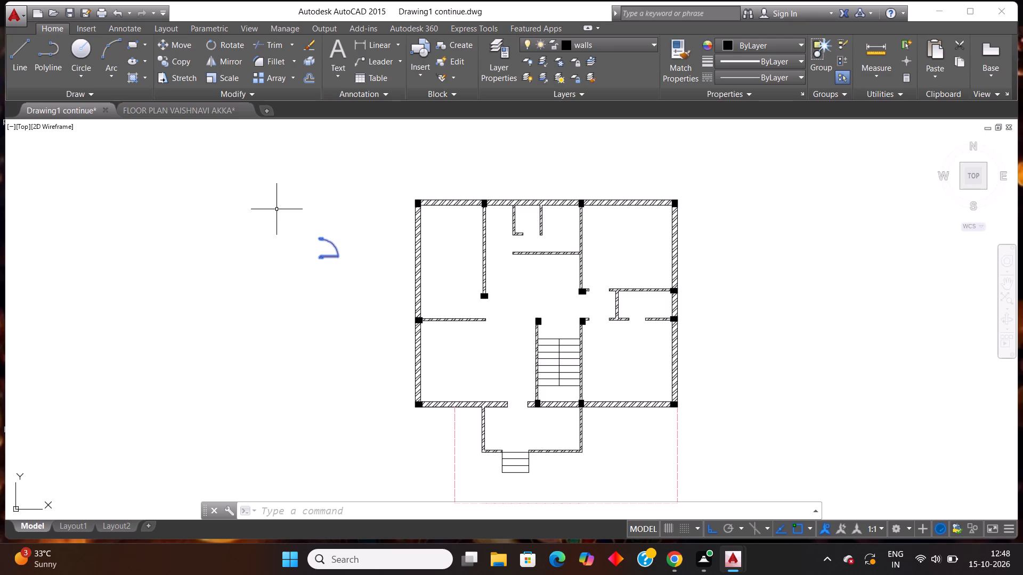
pyautogui.hotkey('ctrl', 'c')
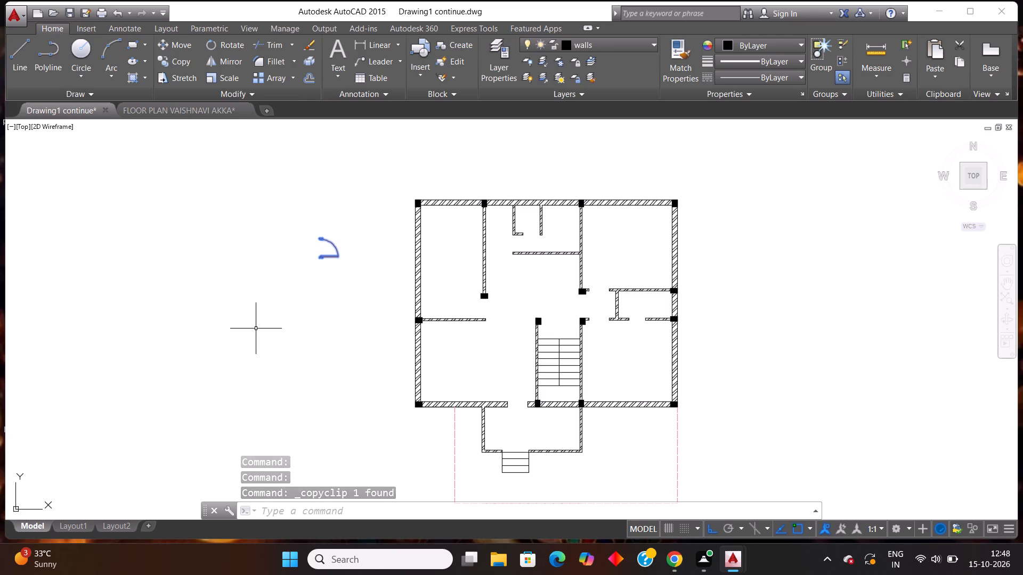
pyautogui.hotkey('ctrl', 'v')
pyautogui.click(318, 330)
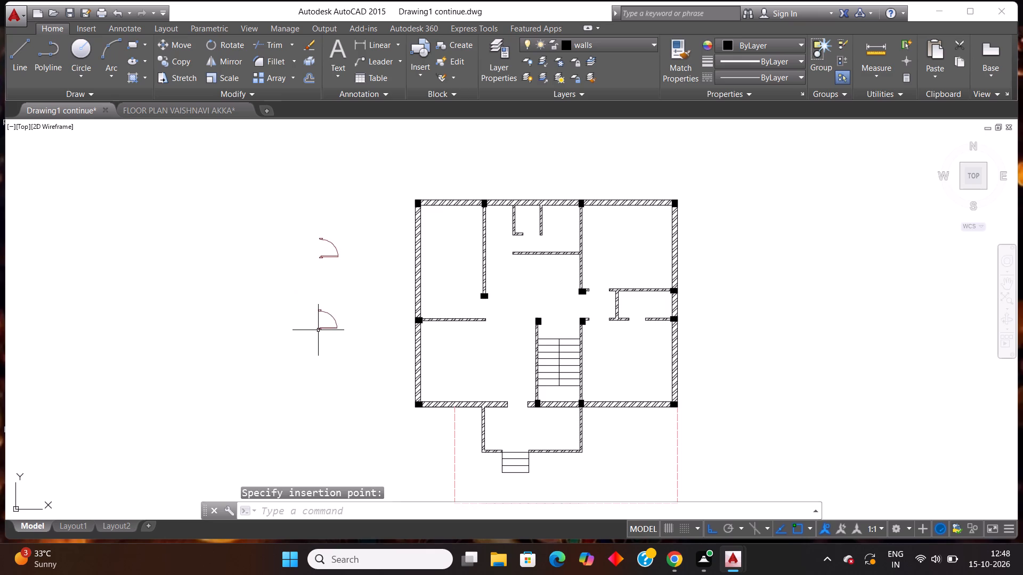
# Rotate the pasted door copy by 180° about its hinge-side jamb.
pyautogui.click(350, 342)
pyautogui.click(304, 300)
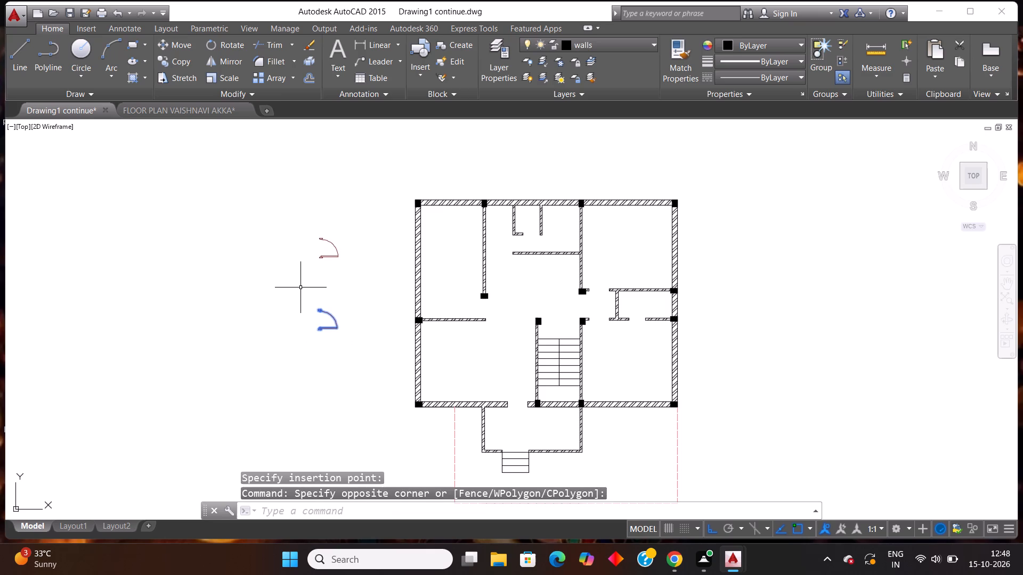
pyautogui.press('r')
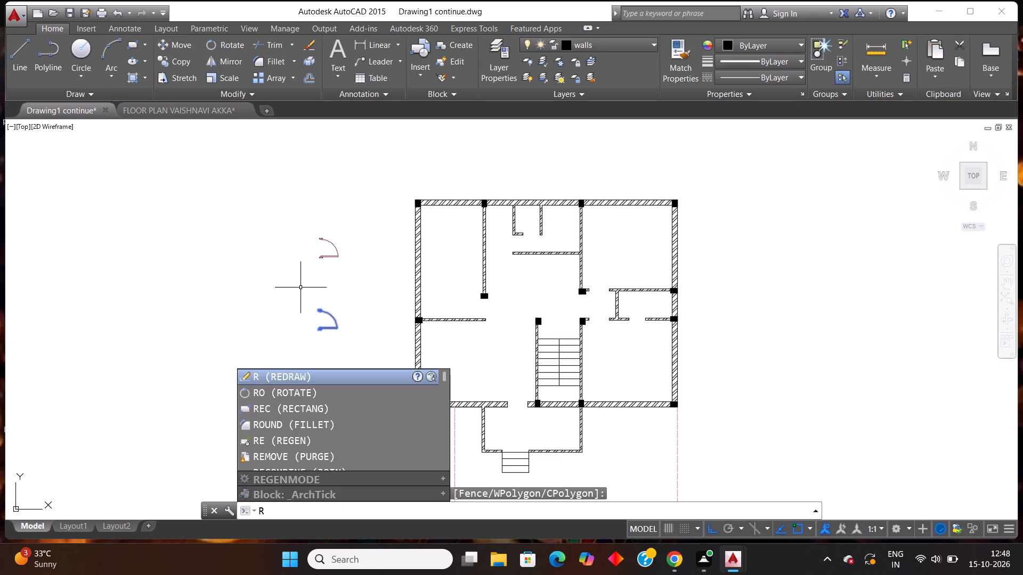
pyautogui.press('o')
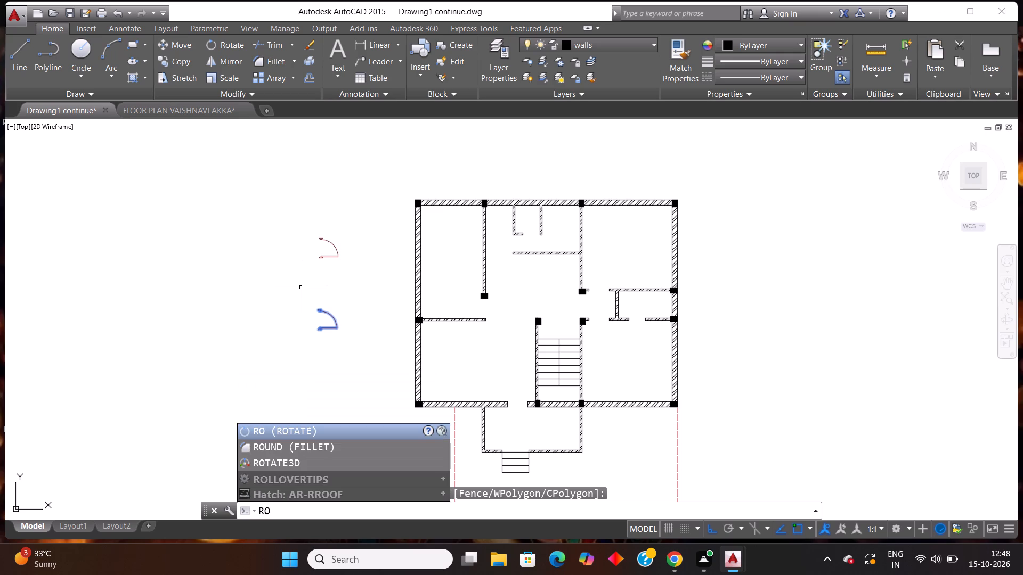
pyautogui.press('Return')
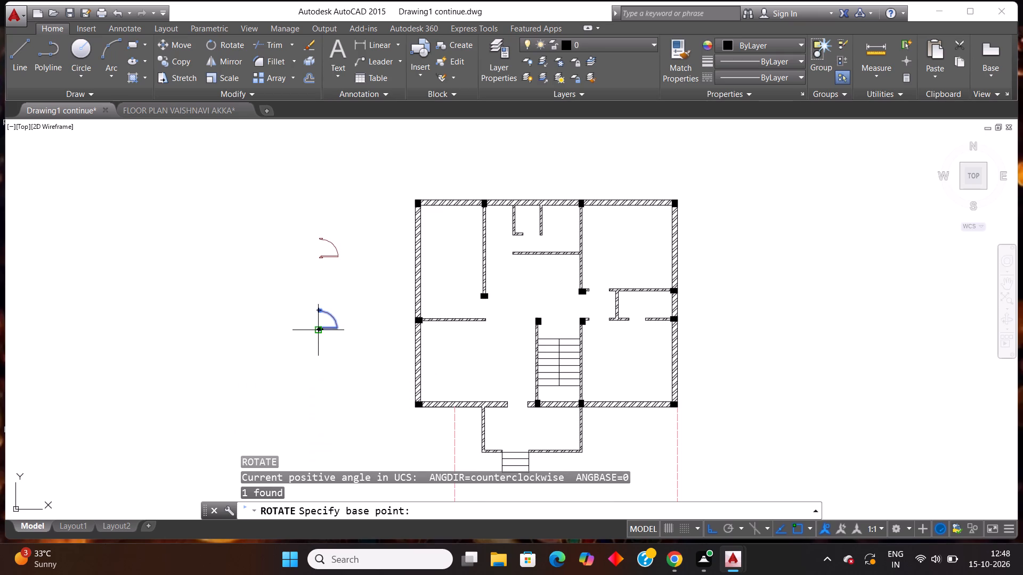
pyautogui.click(317, 331)
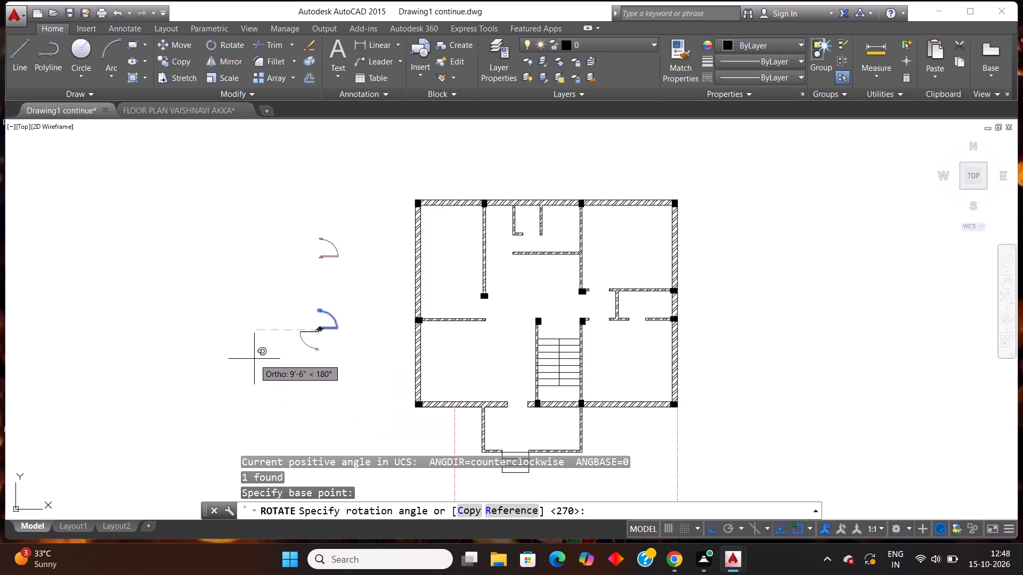
pyautogui.click(254, 359)
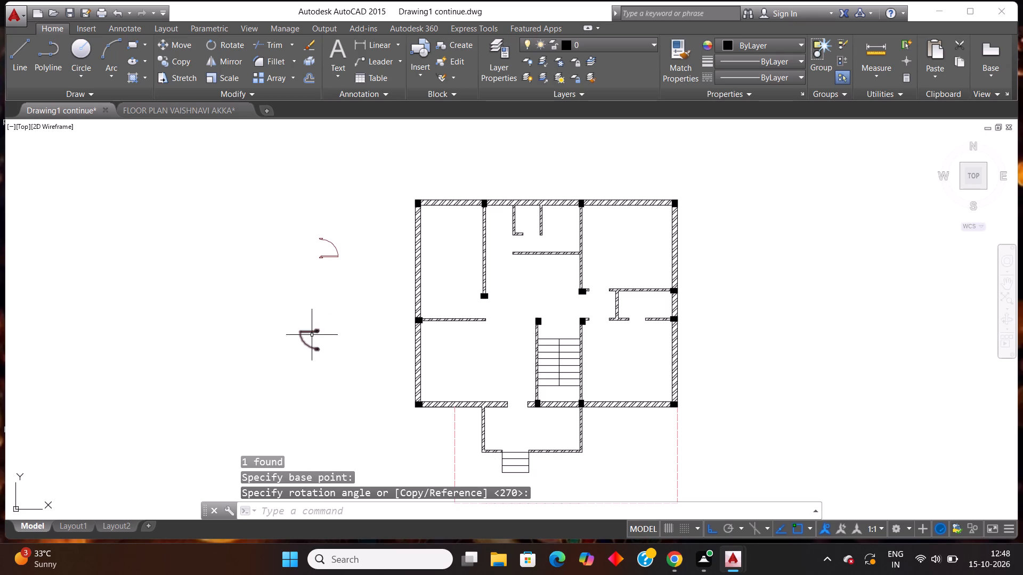
# Mirror the lower door symbol across a horizontal line through its hinge-side jamb, keeping the source object.
pyautogui.click(340, 370)
pyautogui.click(253, 298)
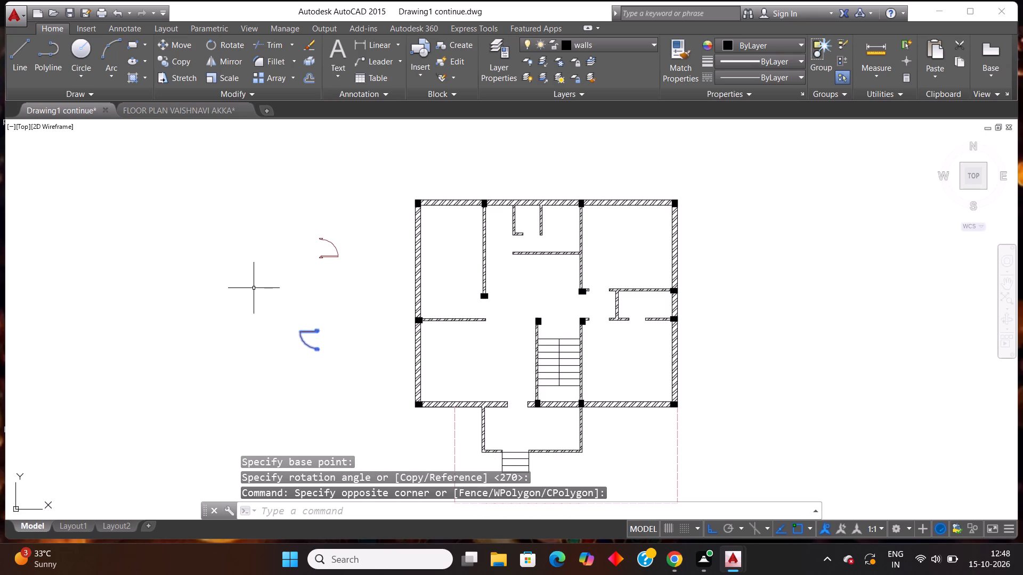
pyautogui.press('m')
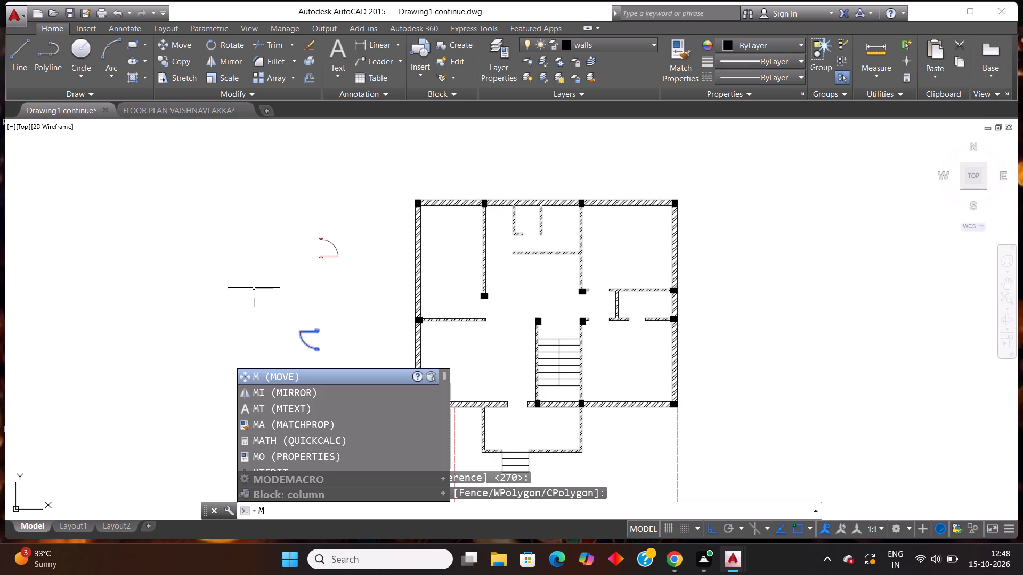
pyautogui.press('i')
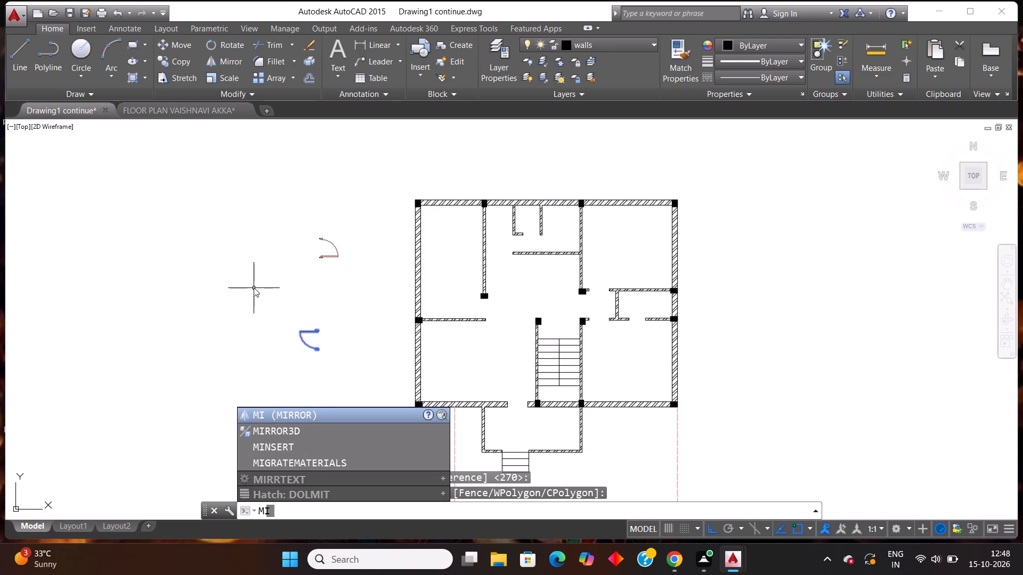
pyautogui.press('Return')
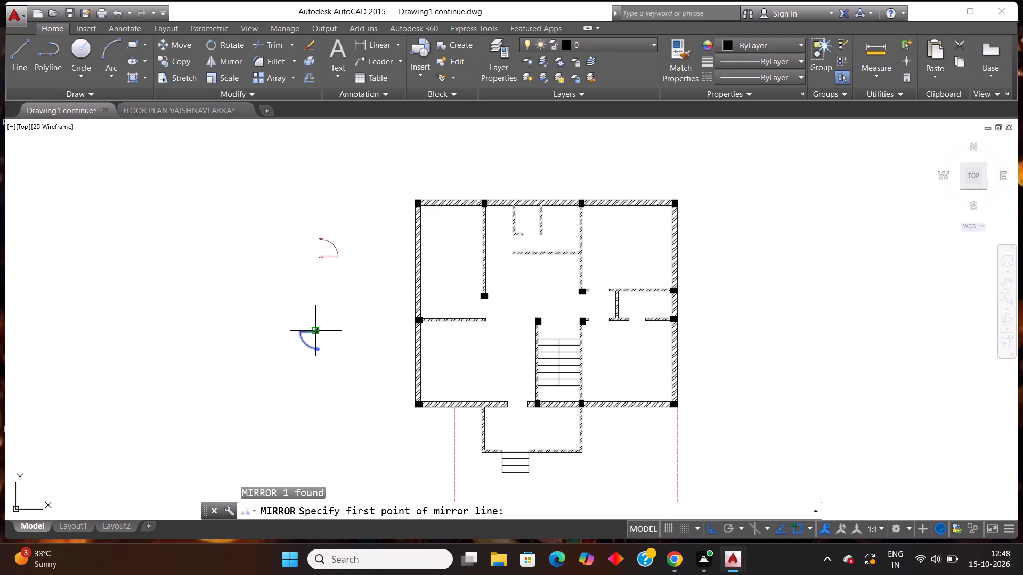
pyautogui.click(316, 329)
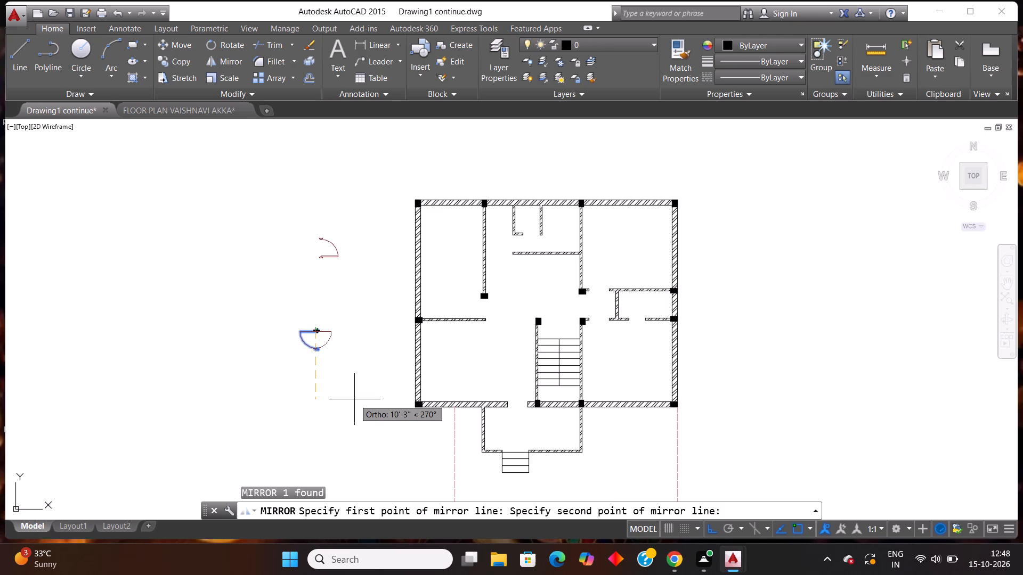
pyautogui.click(334, 326)
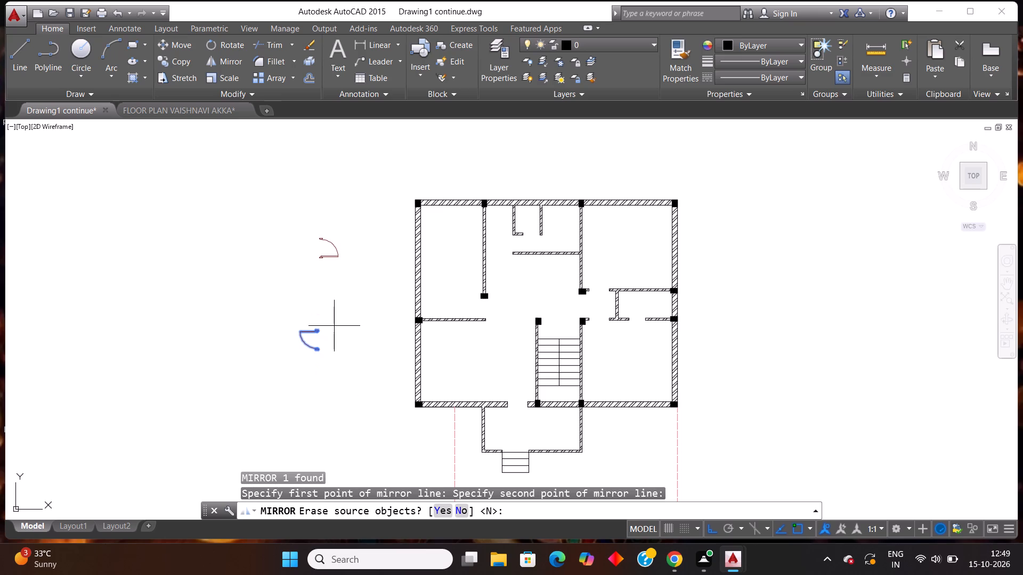
pyautogui.press('n')
pyautogui.press('Return')
# Move the mirrored door symbol horizontally to the west, clear of the source door.
pyautogui.click(353, 317)
pyautogui.click(296, 309)
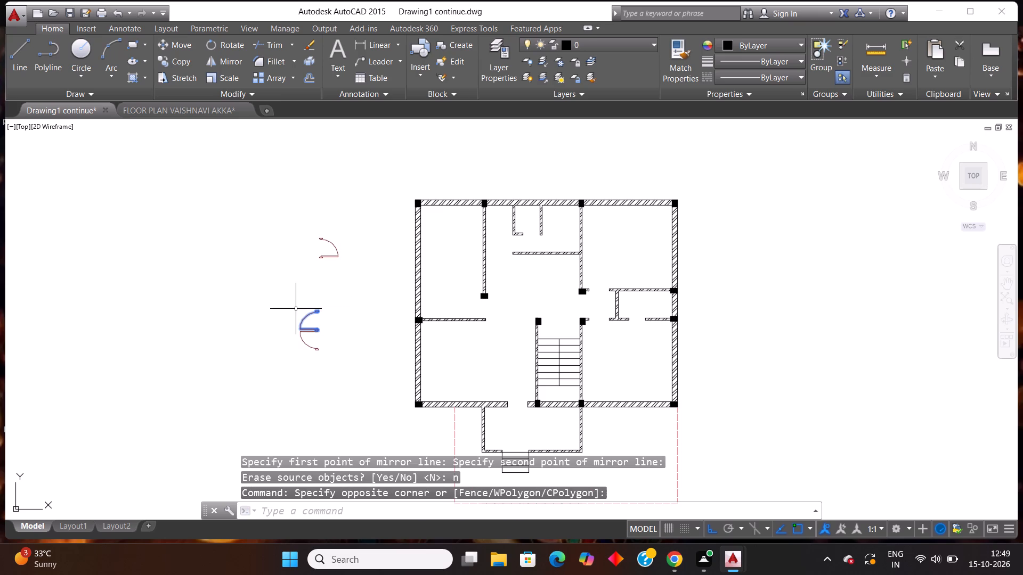
pyautogui.press('m')
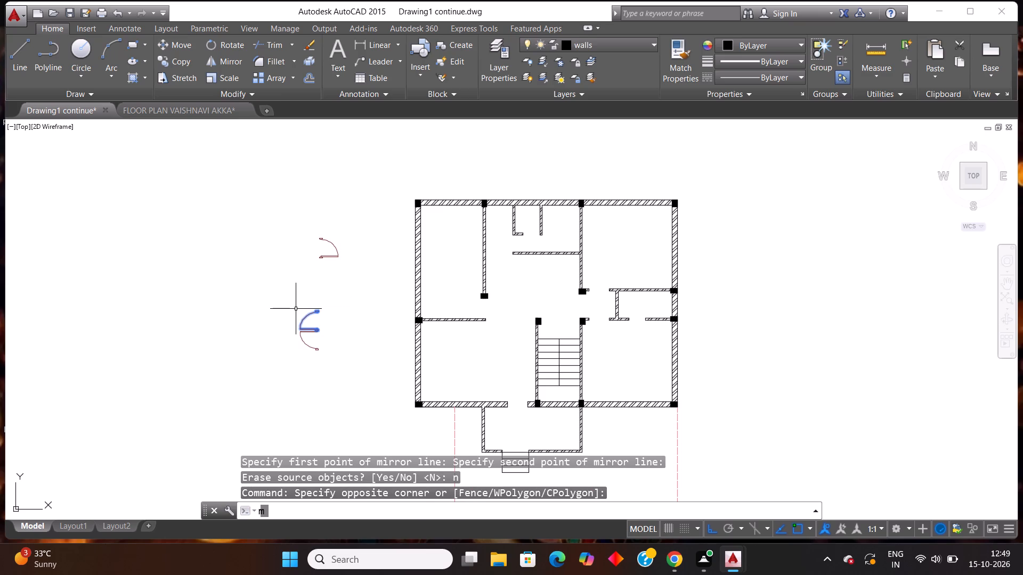
pyautogui.press('Return')
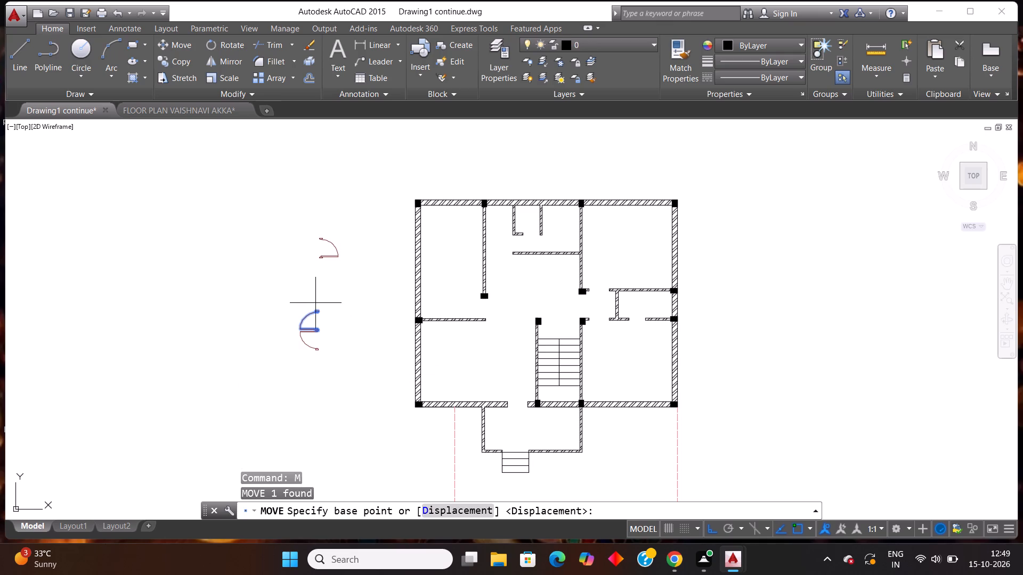
pyautogui.click(316, 312)
pyautogui.click(256, 270)
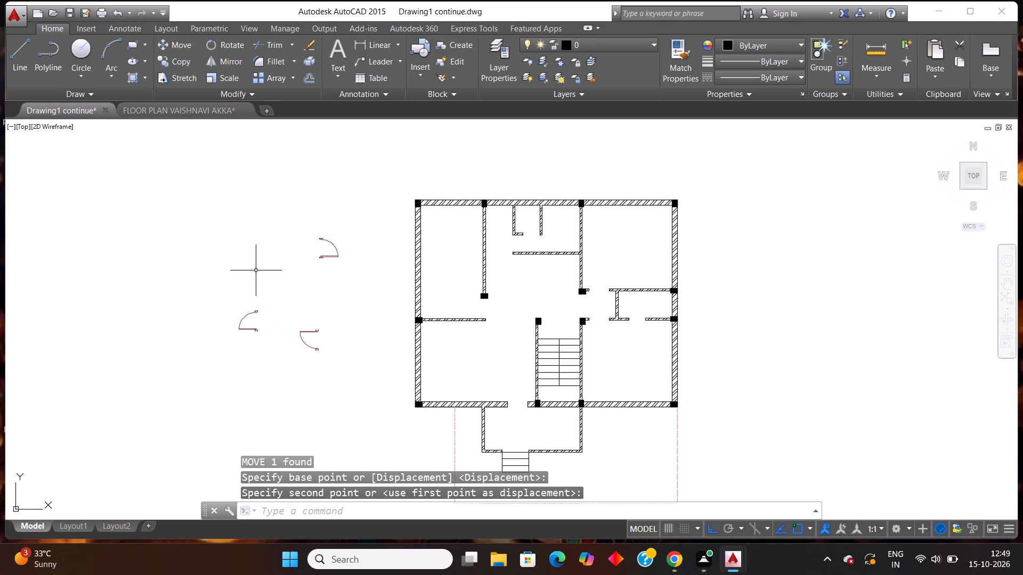
# Copy the mirrored door and paste it into the opening between the western horizontal partition's end and the column above.
pyautogui.scroll(-1, 249, 270)
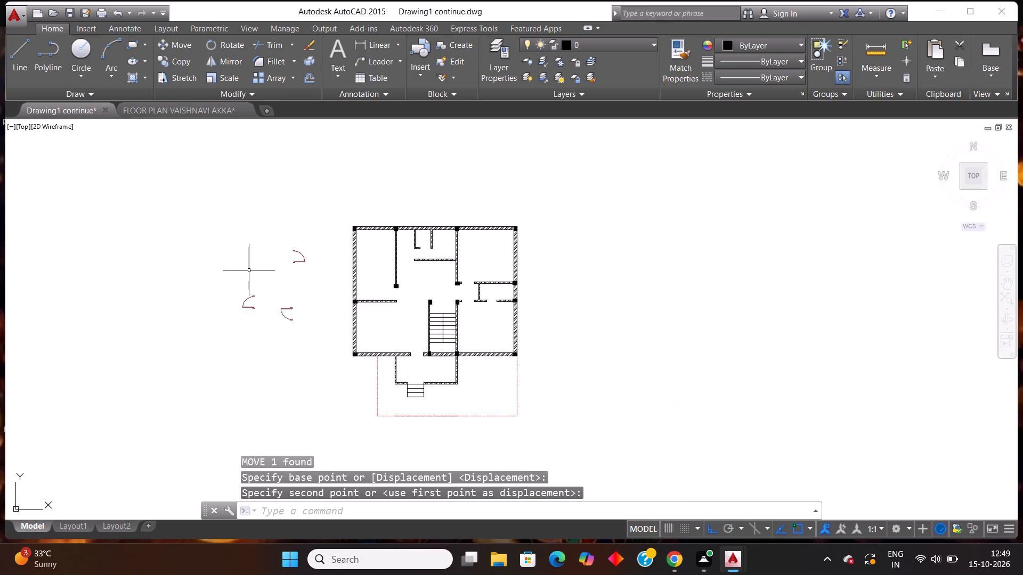
pyautogui.scroll(1, 269, 266)
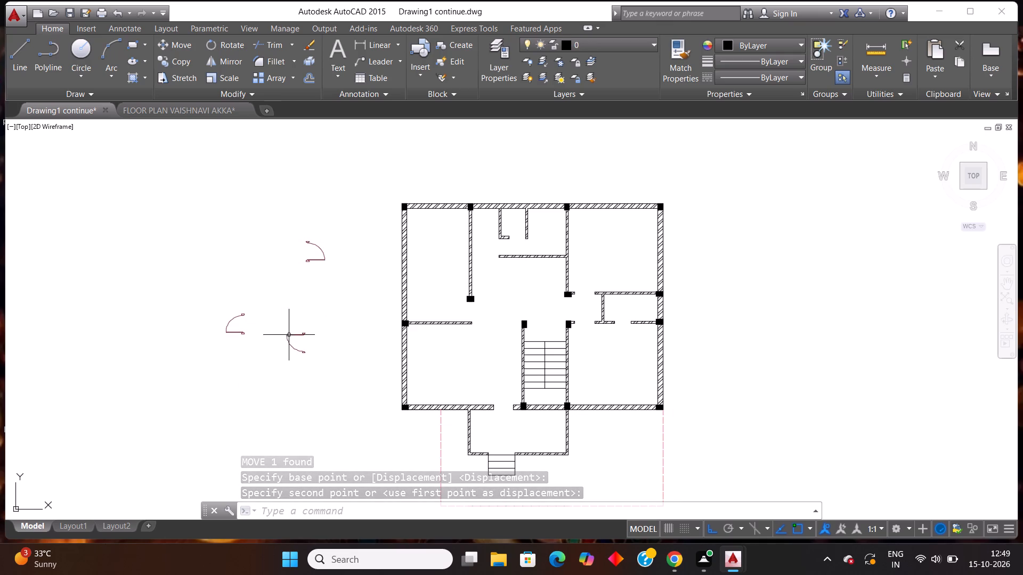
pyautogui.scroll(1, 261, 350)
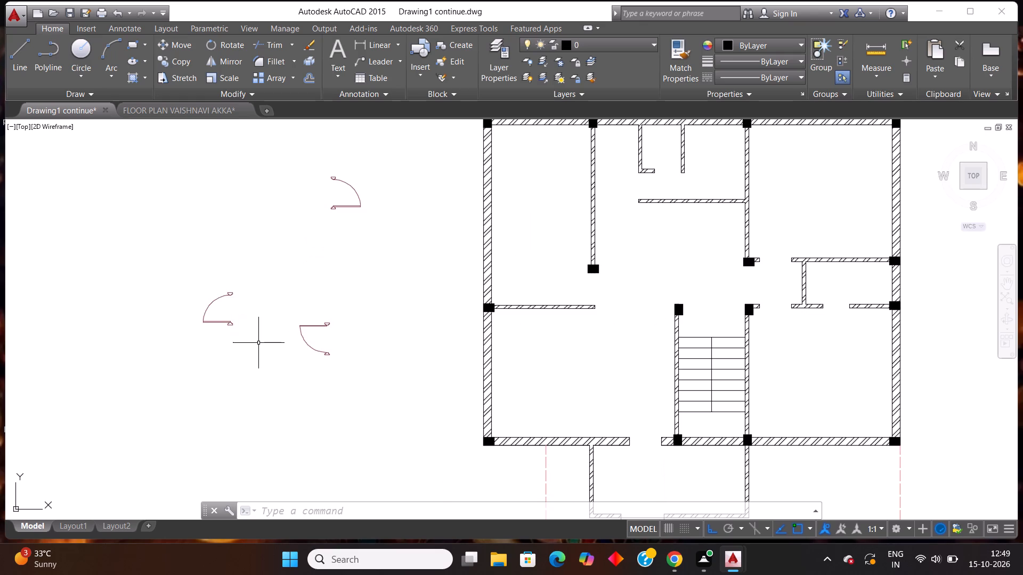
pyautogui.click(258, 341)
pyautogui.click(159, 228)
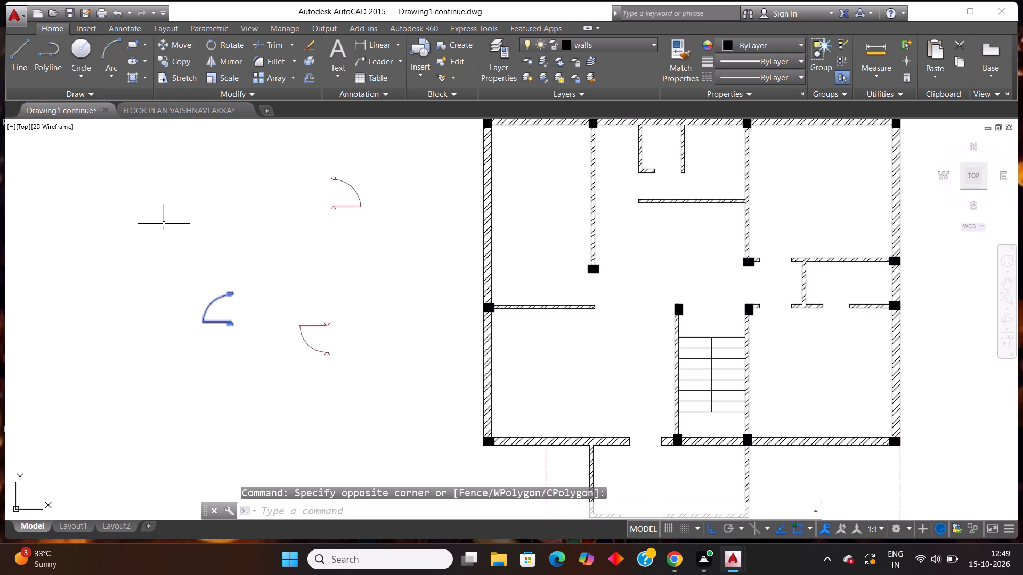
pyautogui.hotkey('ctrl', 'c')
pyautogui.hotkey('ctrl', 'v')
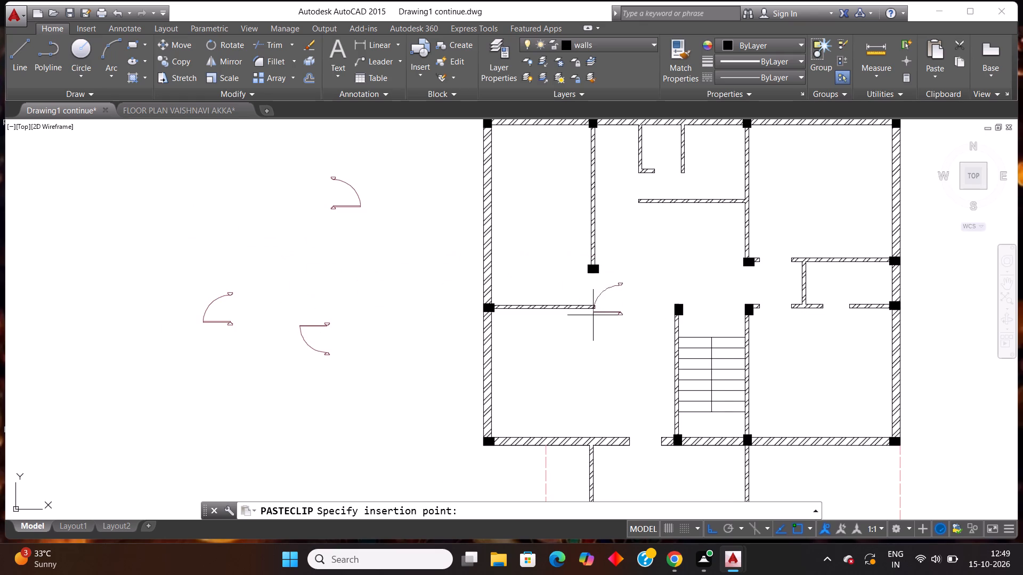
pyautogui.scroll(4, 584, 305)
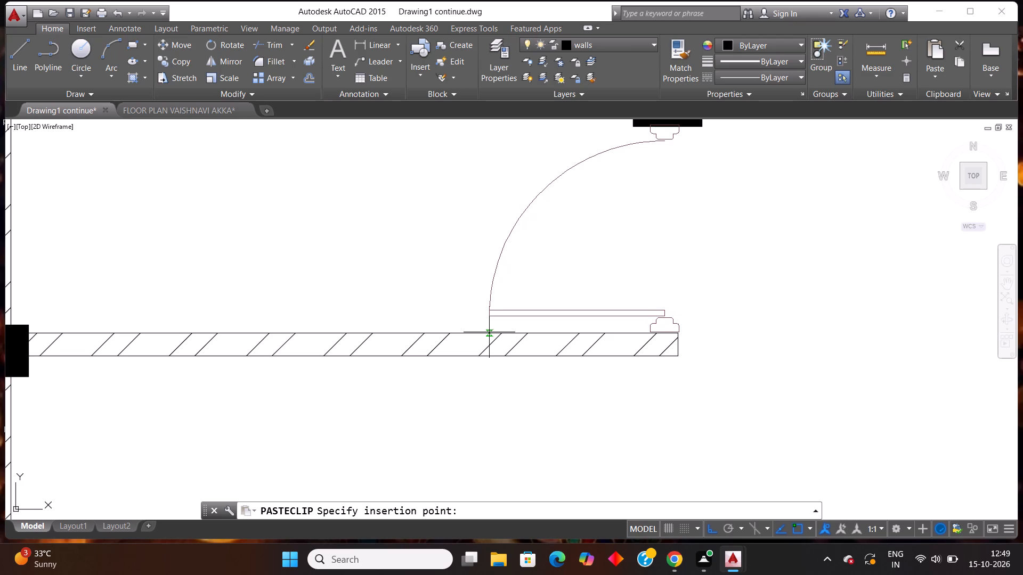
pyautogui.click(489, 334)
# Move the placed door so its lower jamb's outer corner meets the top corner of the western horizontal partition's free end.
pyautogui.scroll(2, 664, 319)
pyautogui.scroll(3, 714, 332)
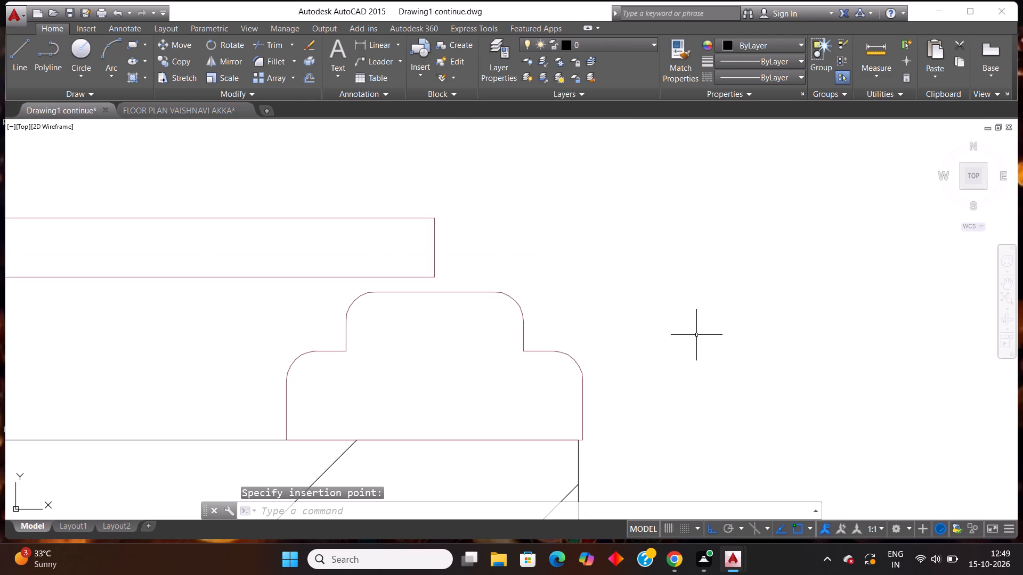
pyautogui.scroll(-2, 551, 320)
pyautogui.scroll(2, 604, 360)
pyautogui.click(525, 339)
pyautogui.click(426, 299)
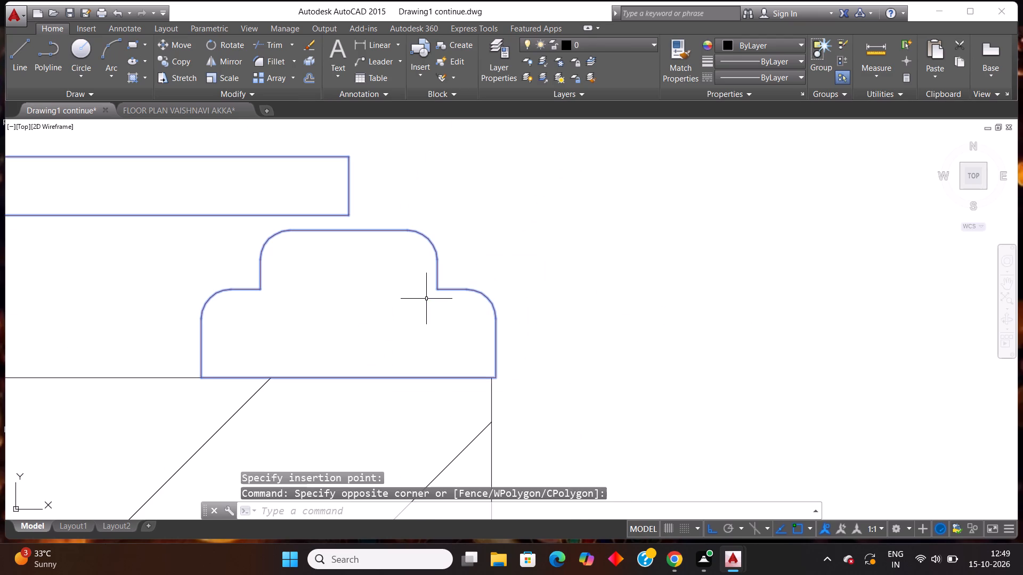
pyautogui.press('m')
pyautogui.press('Return')
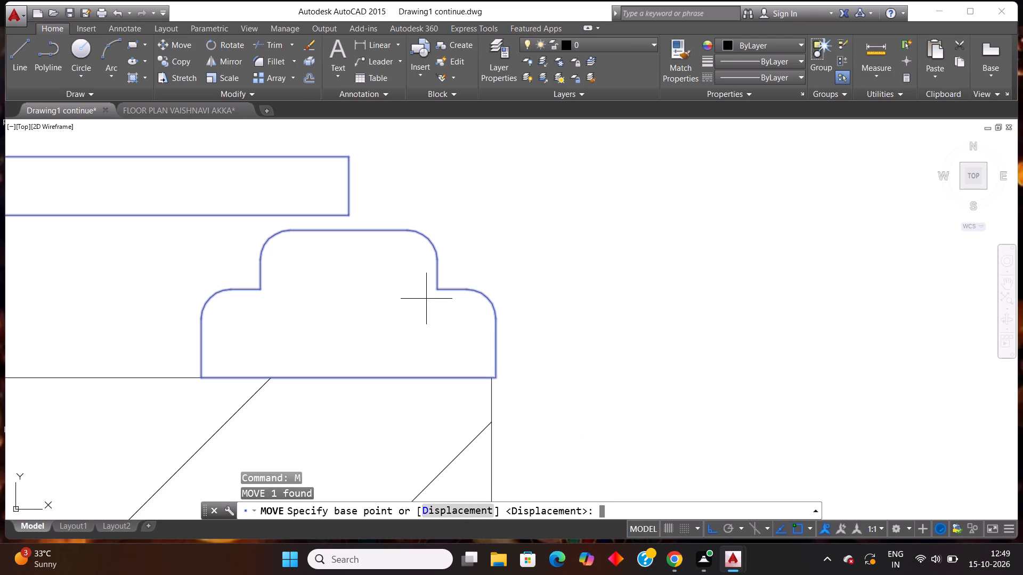
pyautogui.scroll(2, 508, 392)
pyautogui.click(473, 358)
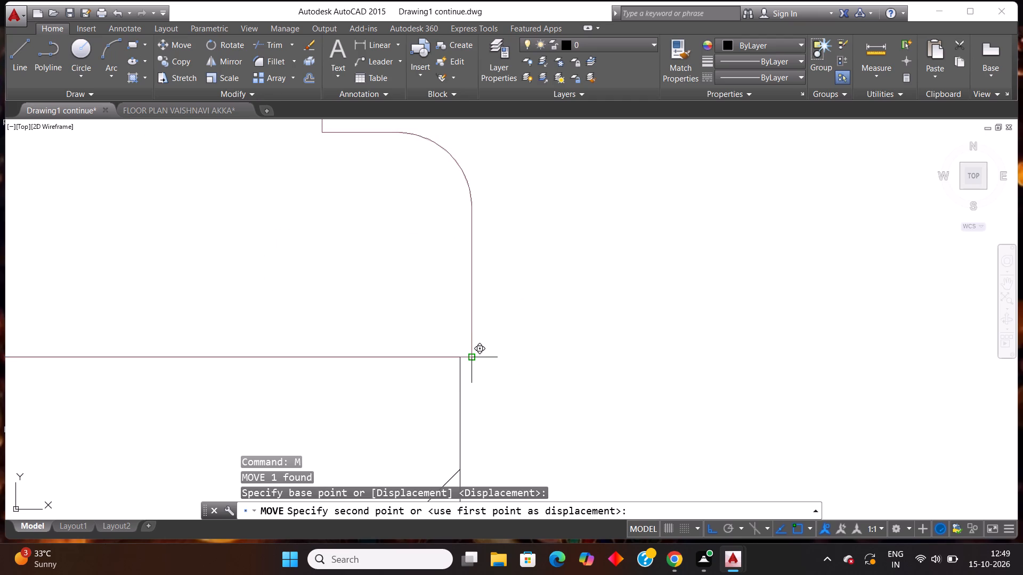
pyautogui.click(463, 358)
# Copy the uppermost loose door symbol outside the plan and paste a duplicate just northwest of it.
pyautogui.scroll(-6, 523, 332)
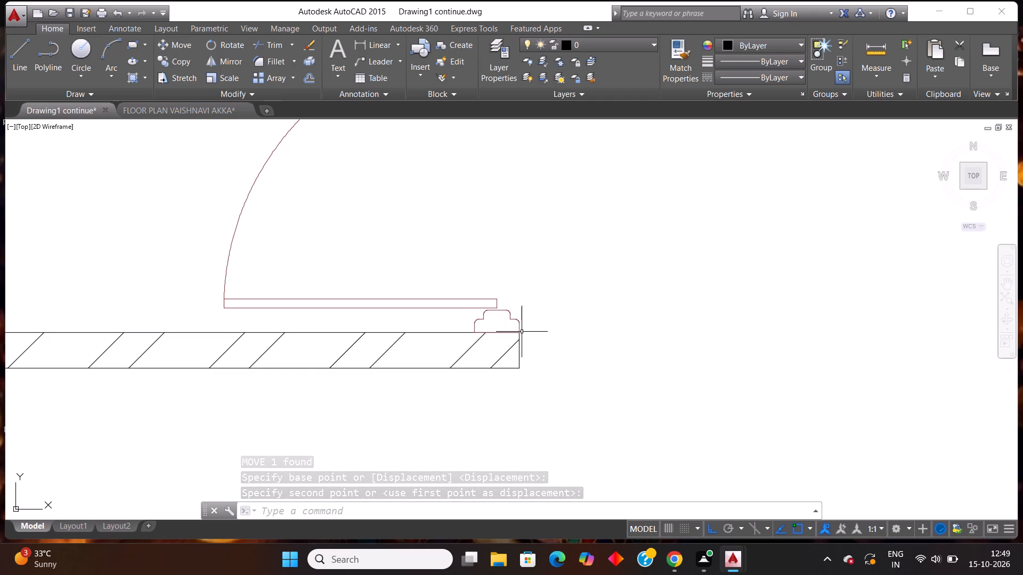
pyautogui.scroll(-2, 478, 292)
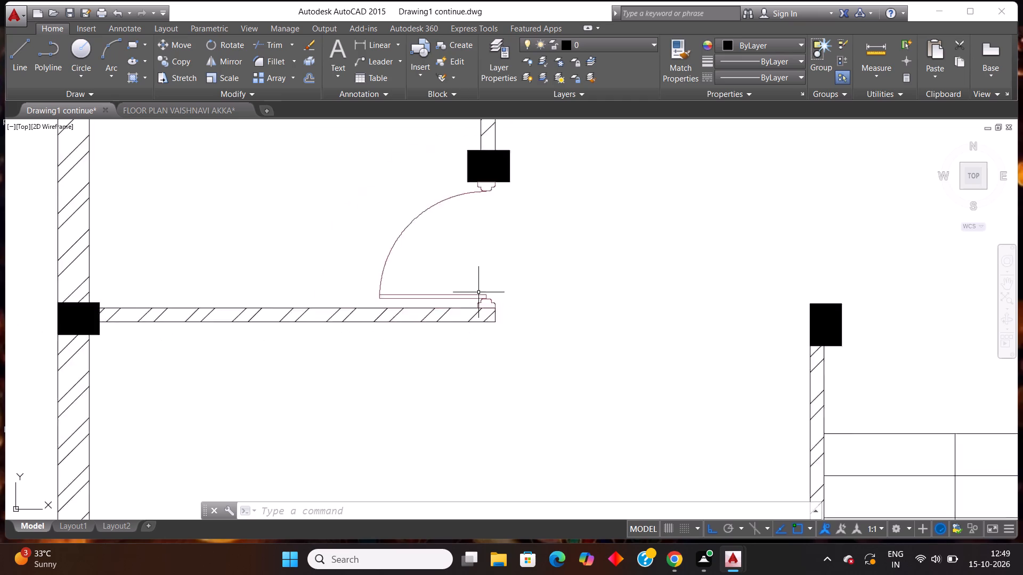
pyautogui.scroll(-5, 479, 293)
pyautogui.scroll(1, 522, 267)
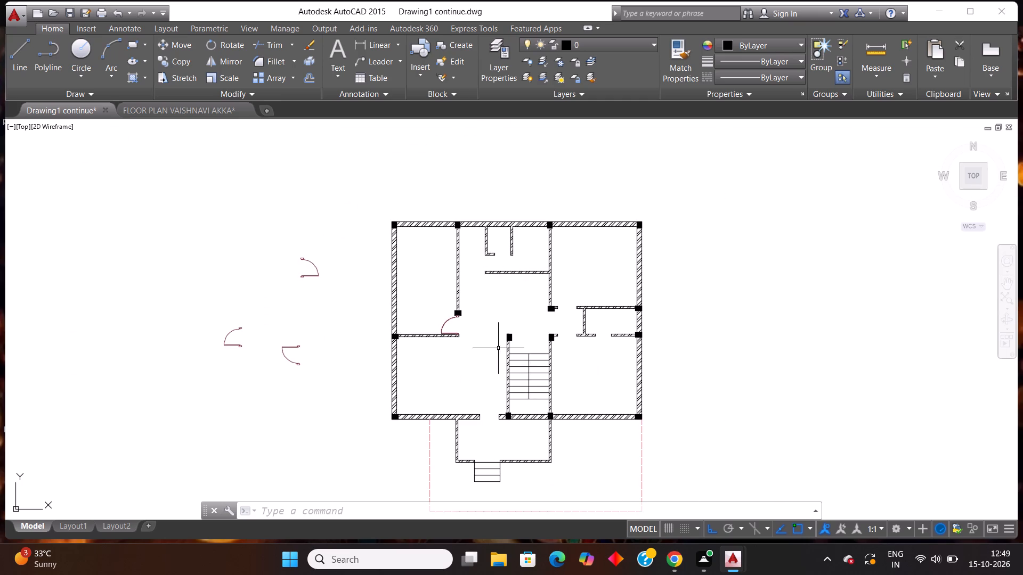
pyautogui.scroll(1, 569, 335)
pyautogui.scroll(-1, 513, 326)
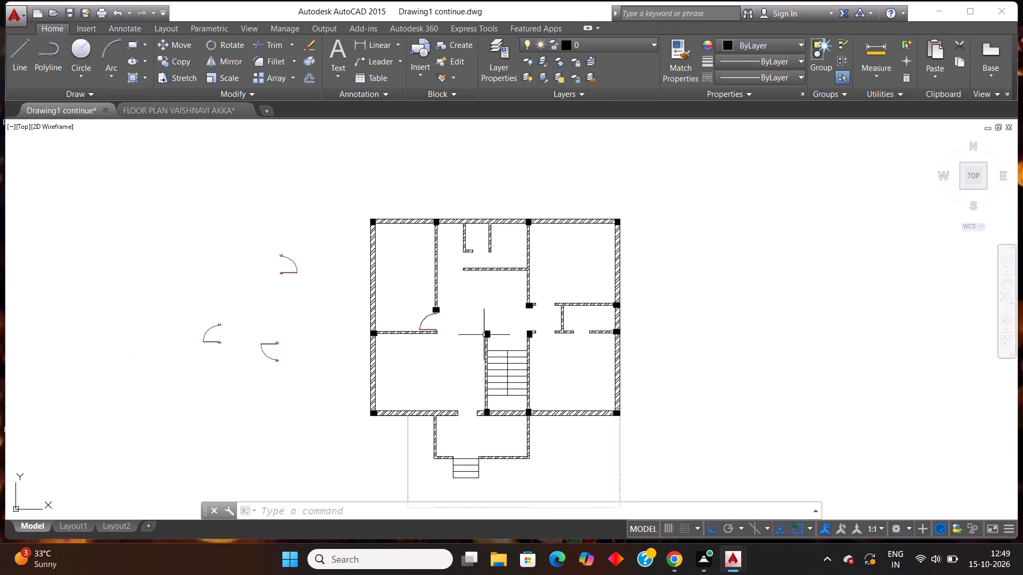
pyautogui.click(312, 302)
pyautogui.click(269, 247)
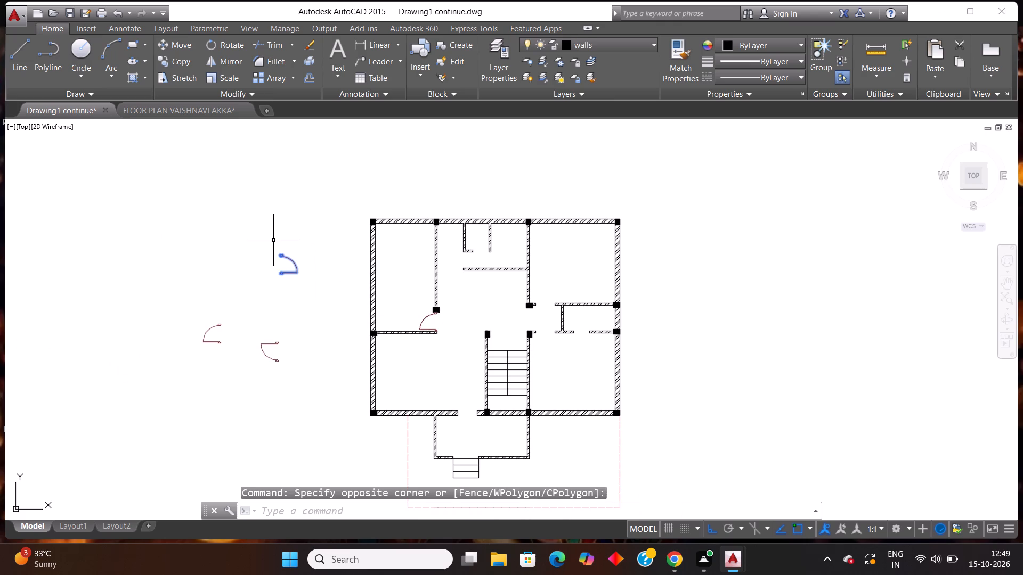
pyautogui.hotkey('ctrl', 'c')
pyautogui.hotkey('ctrl', 'v')
pyautogui.click(243, 244)
# Rotate the pasted door duplicate by 90° about its hinge-side jamb.
pyautogui.click(252, 259)
pyautogui.click(208, 196)
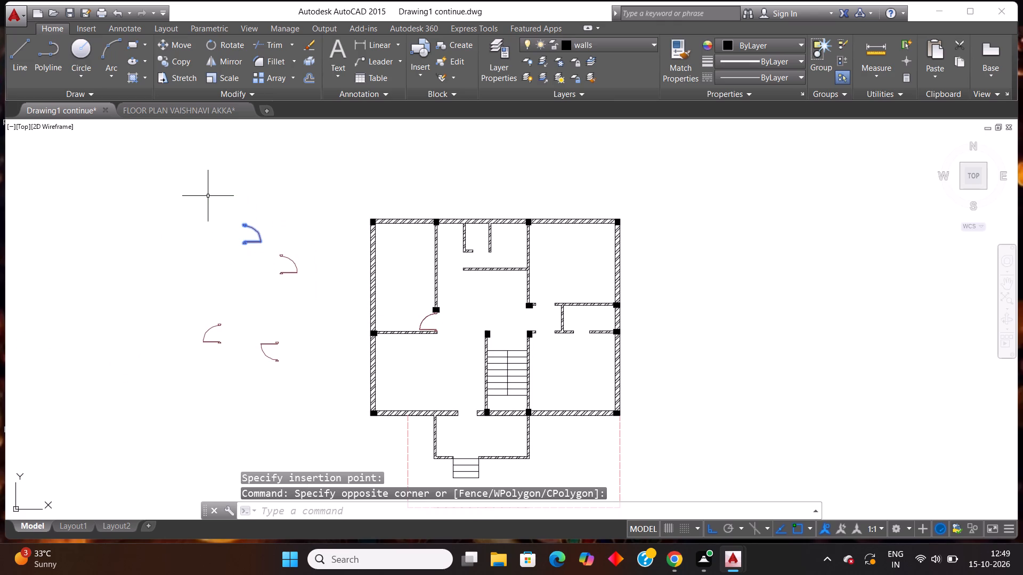
pyautogui.press('r')
pyautogui.press('o')
pyautogui.press('Return')
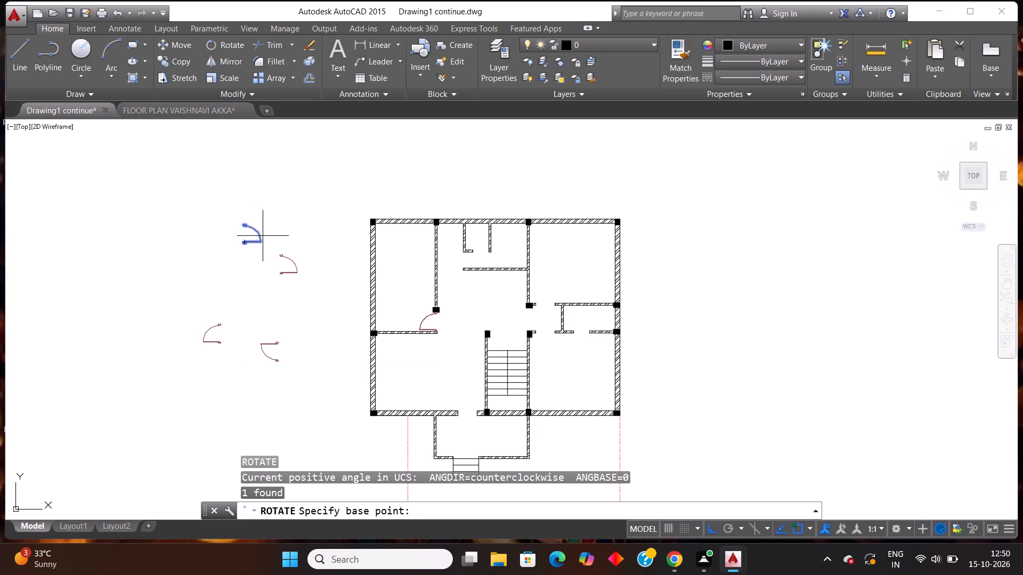
pyautogui.click(245, 244)
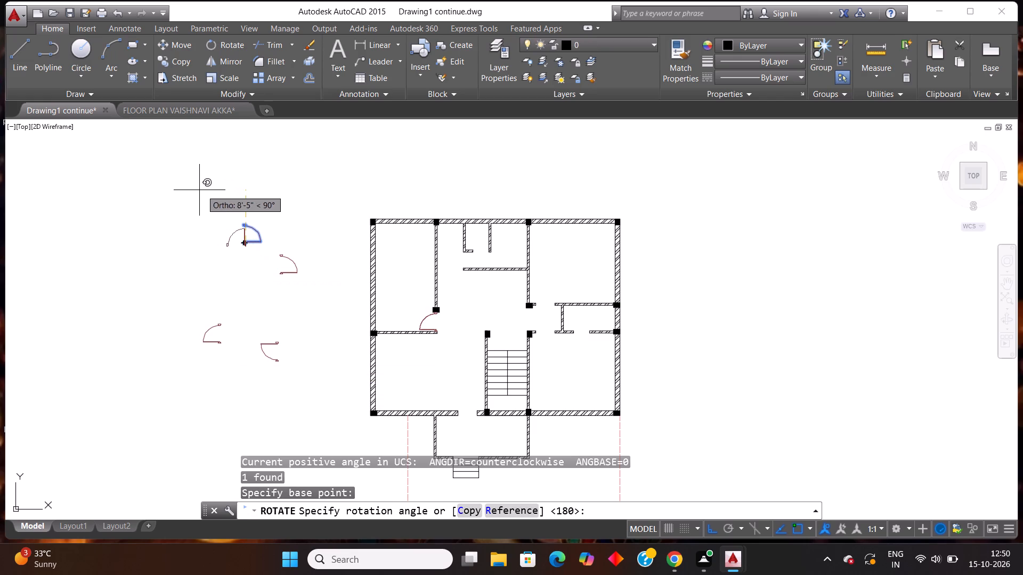
pyautogui.click(227, 200)
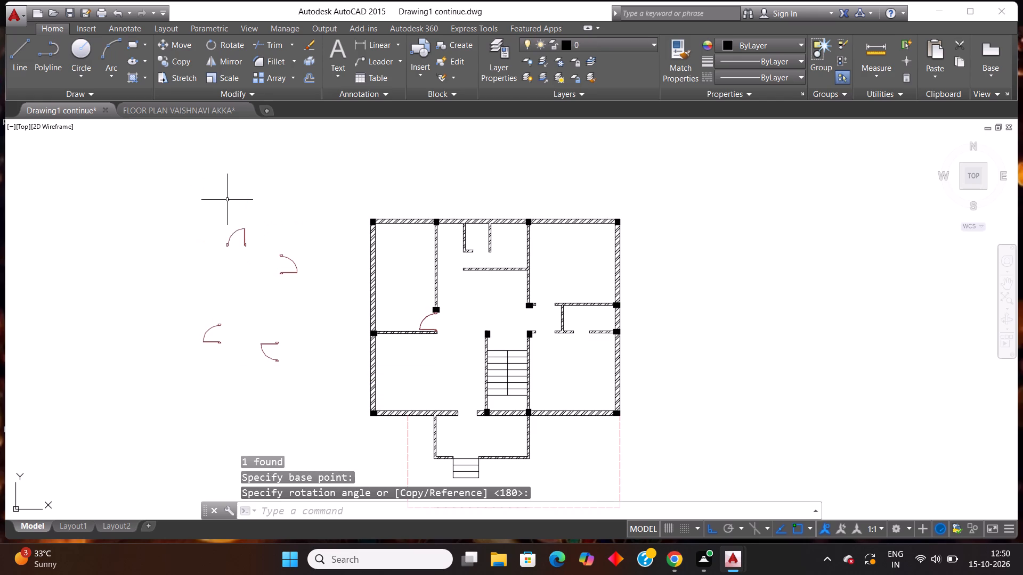
# Mirror the rotated door across a vertical line through its hinge-side jamb, erasing the source object.
pyautogui.click(255, 256)
pyautogui.click(200, 194)
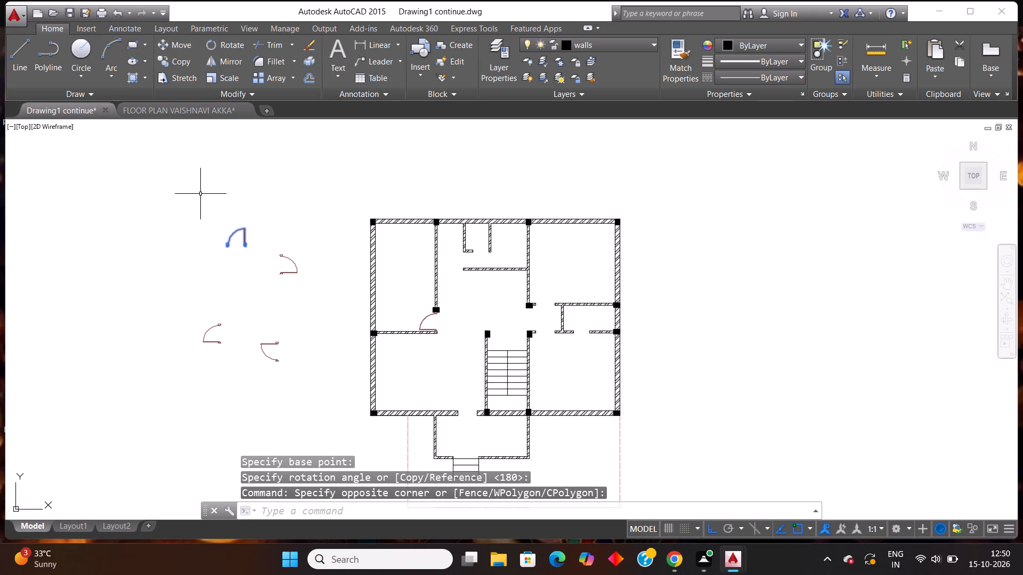
pyautogui.write('mi')
pyautogui.press('Return')
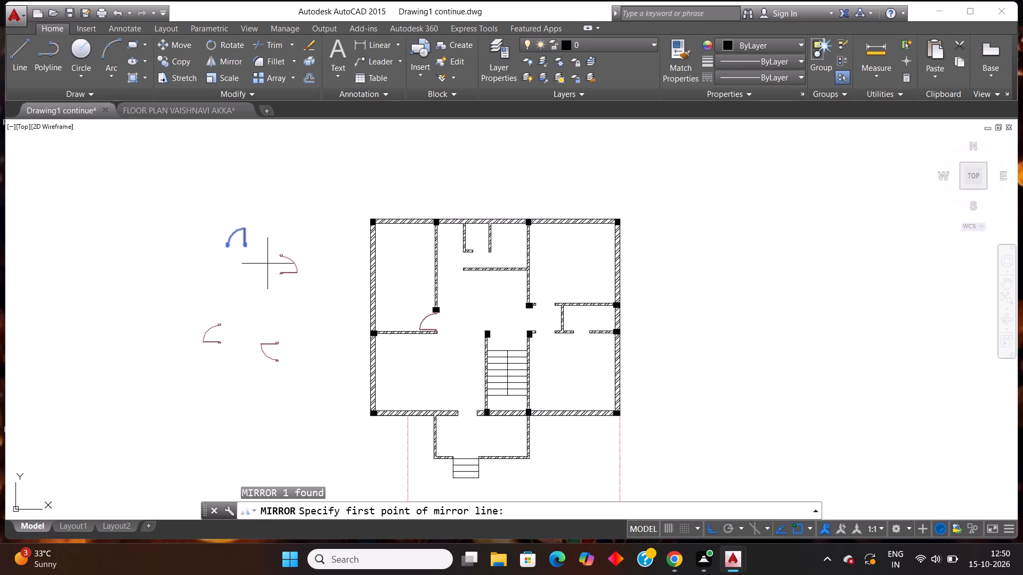
pyautogui.click(246, 246)
pyautogui.click(250, 267)
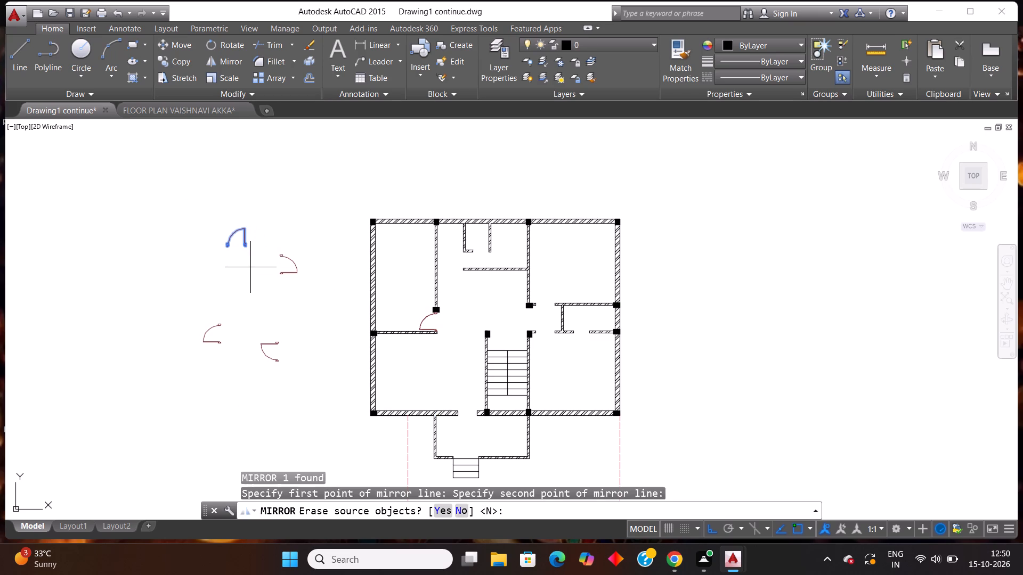
pyautogui.press('y')
pyautogui.press('Return')
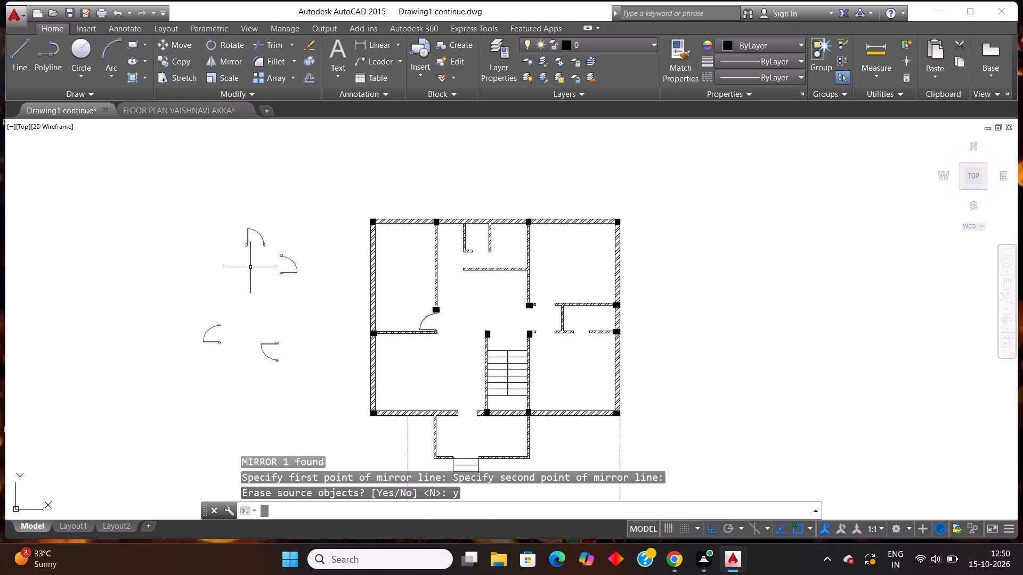
# Copy the mirrored door and paste it into the northeast room's opening, starting at the short wall stub beside the column.
pyautogui.click(246, 259)
pyautogui.click(224, 208)
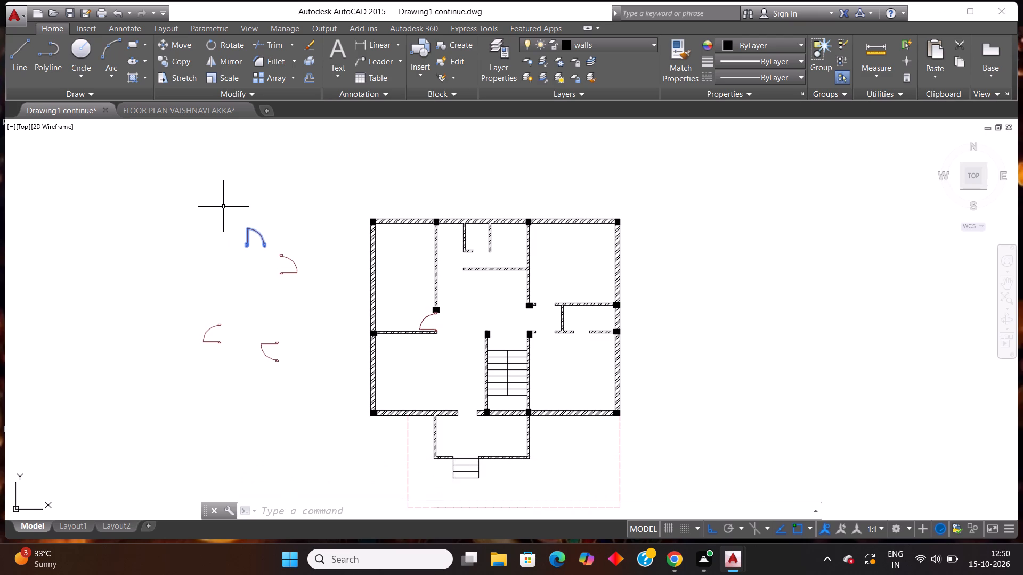
pyautogui.hotkey('ctrl', 'c')
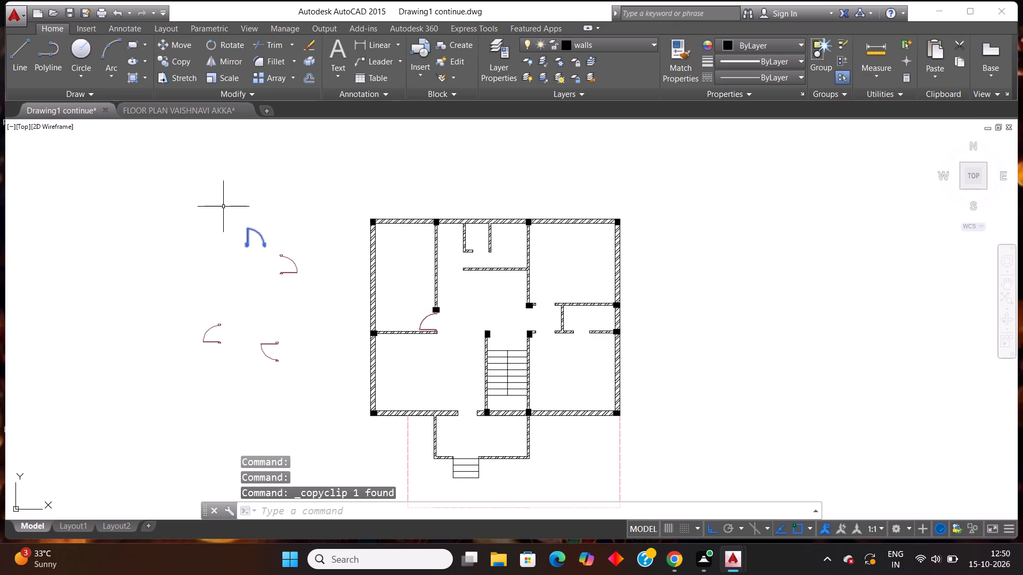
pyautogui.hotkey('ctrl', 'v')
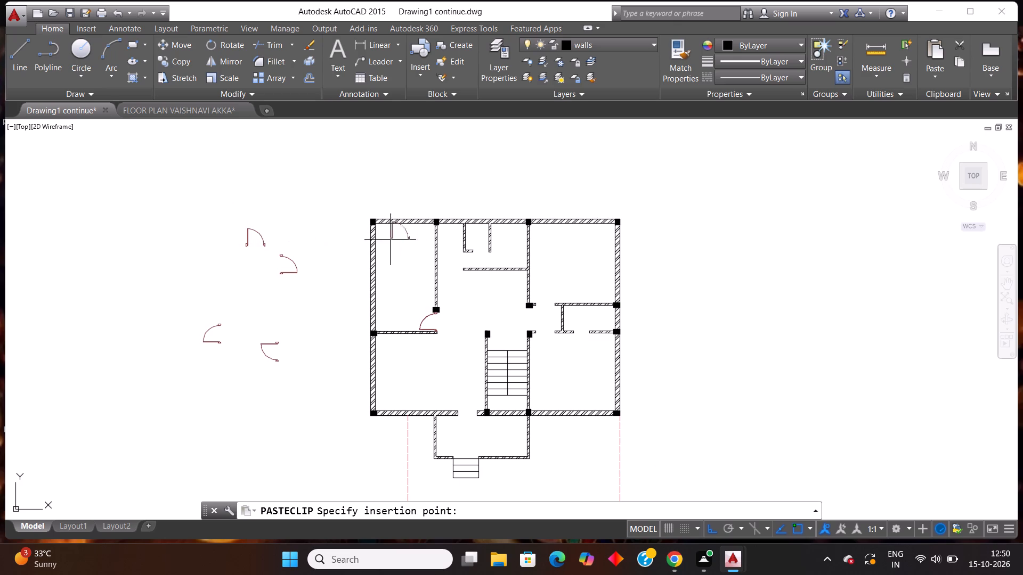
pyautogui.scroll(2, 550, 287)
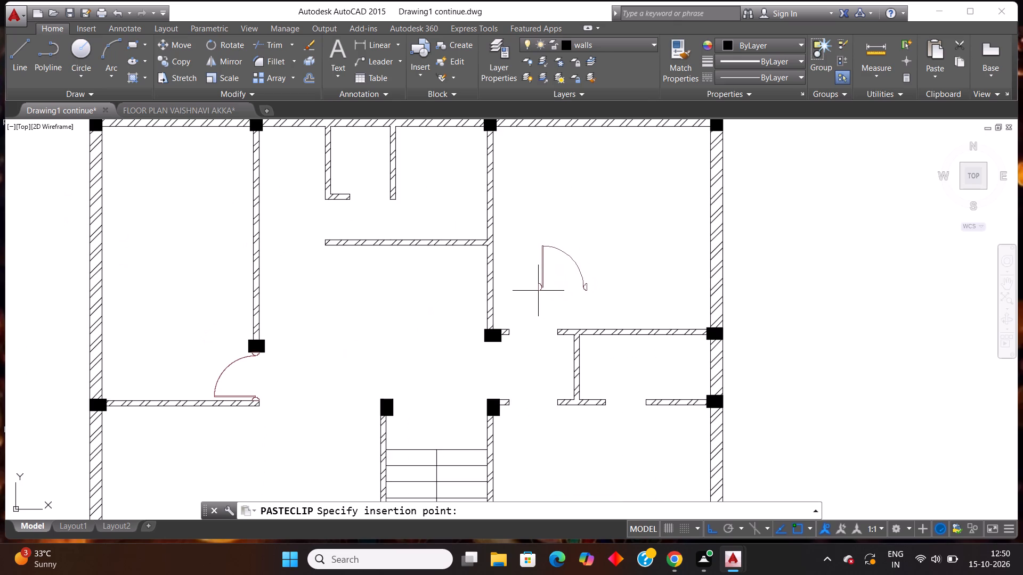
pyautogui.scroll(3, 517, 340)
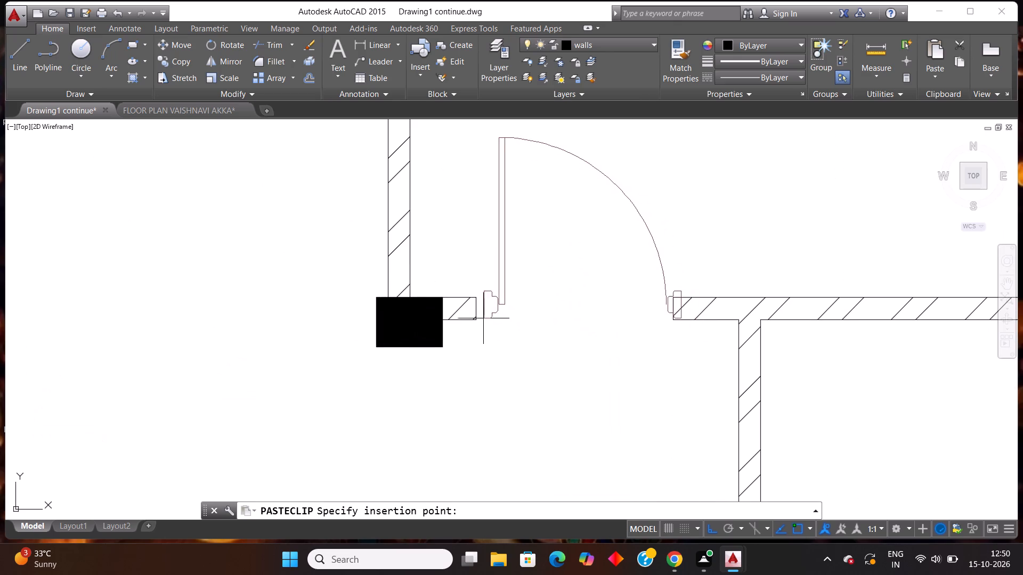
pyautogui.click(476, 318)
# Mirror the northernmost loose door symbol across a horizontal line through its hinge-side jamb, keeping the source object.
pyautogui.scroll(-6, 503, 298)
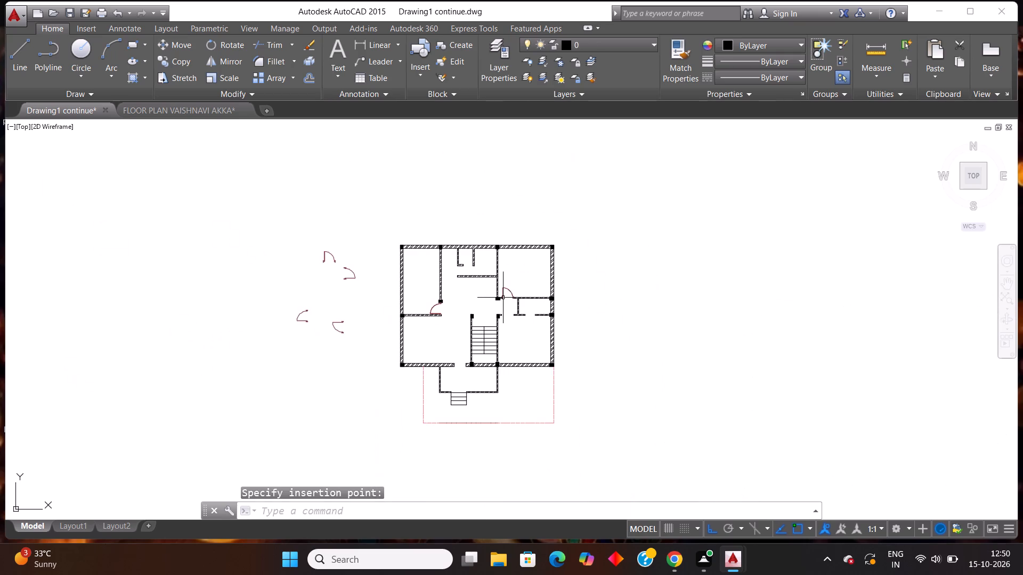
pyautogui.scroll(1, 500, 293)
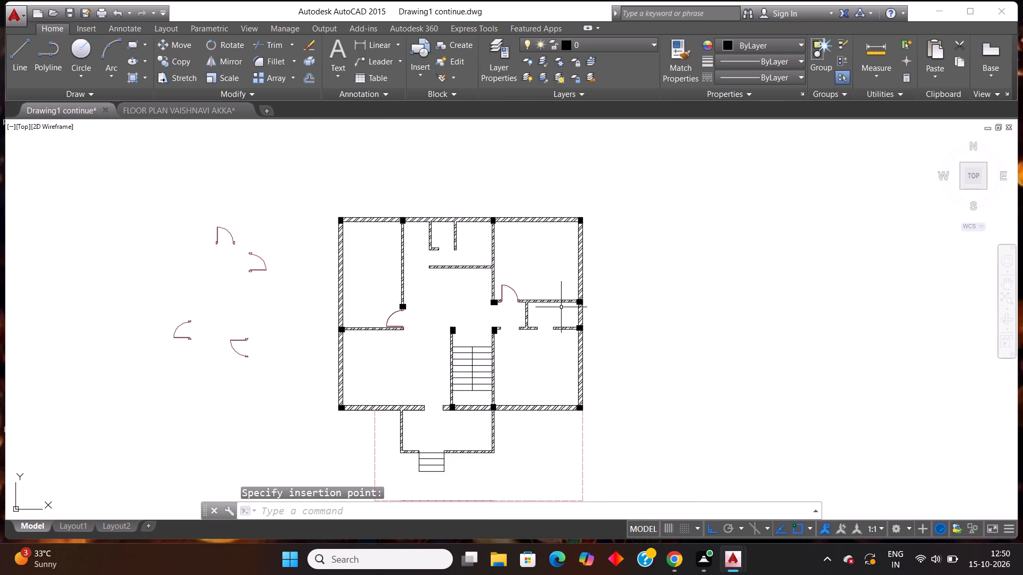
pyautogui.scroll(-1, 564, 308)
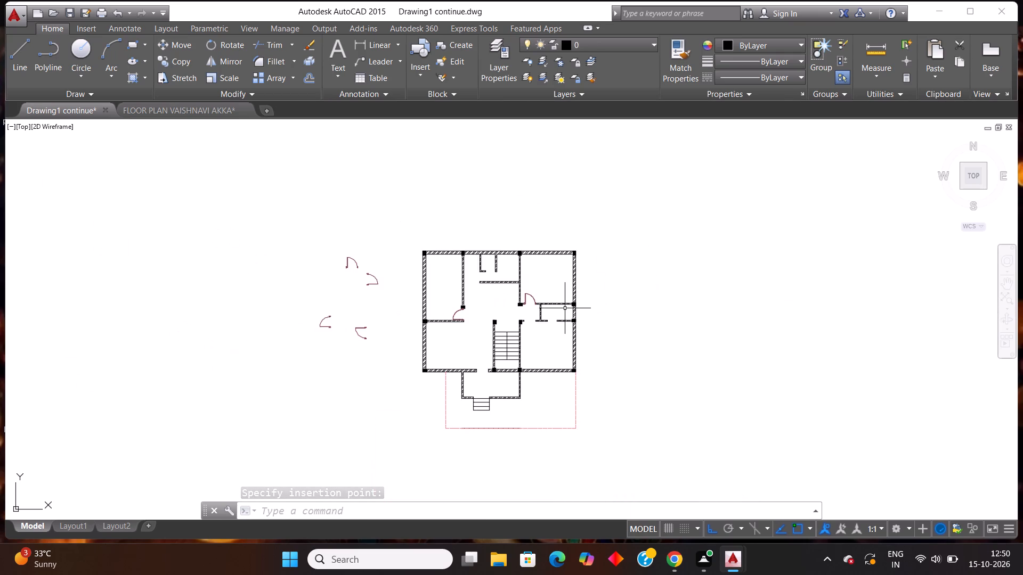
pyautogui.scroll(1, 565, 308)
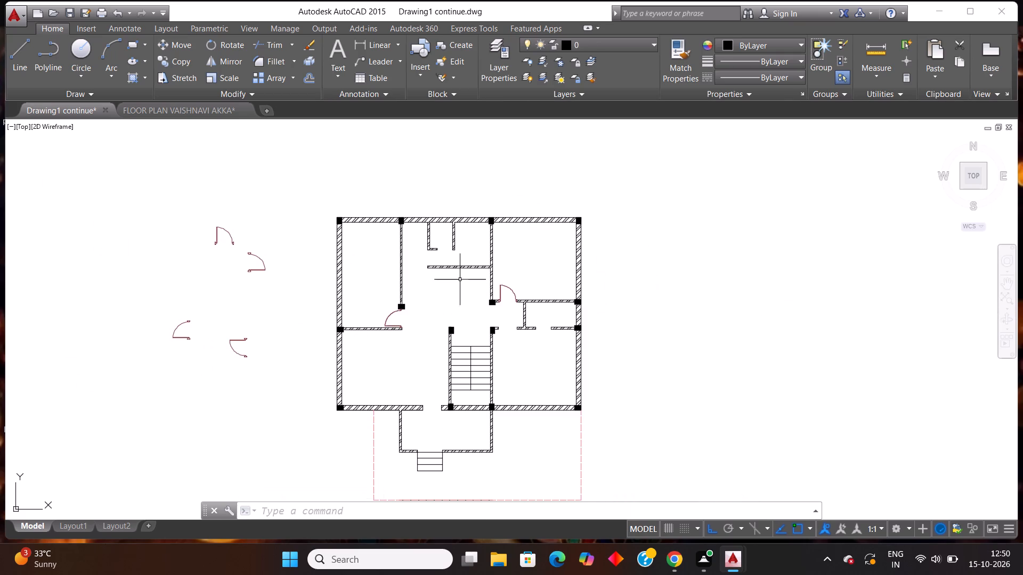
pyautogui.click(223, 264)
pyautogui.click(104, 171)
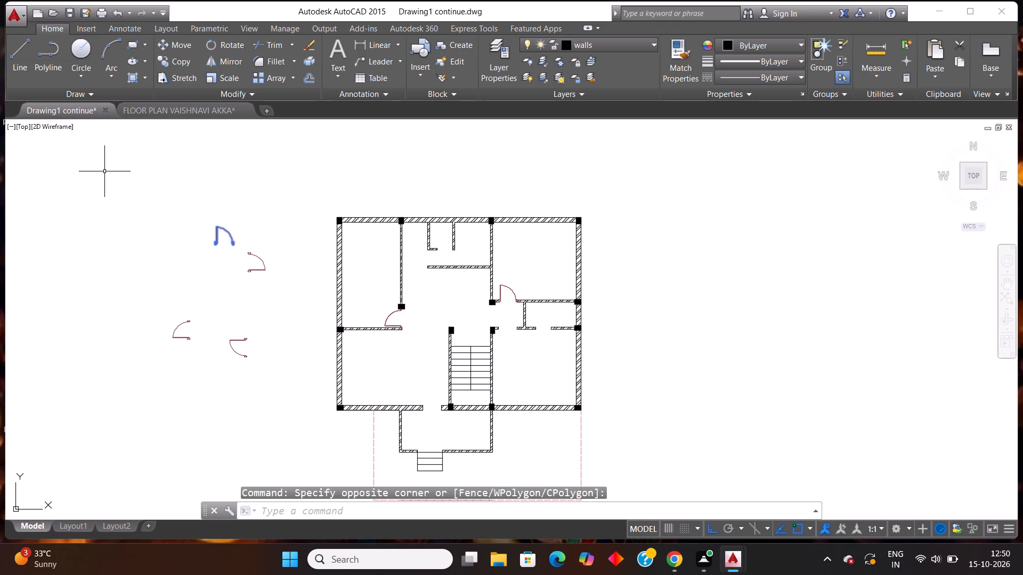
pyautogui.press('m')
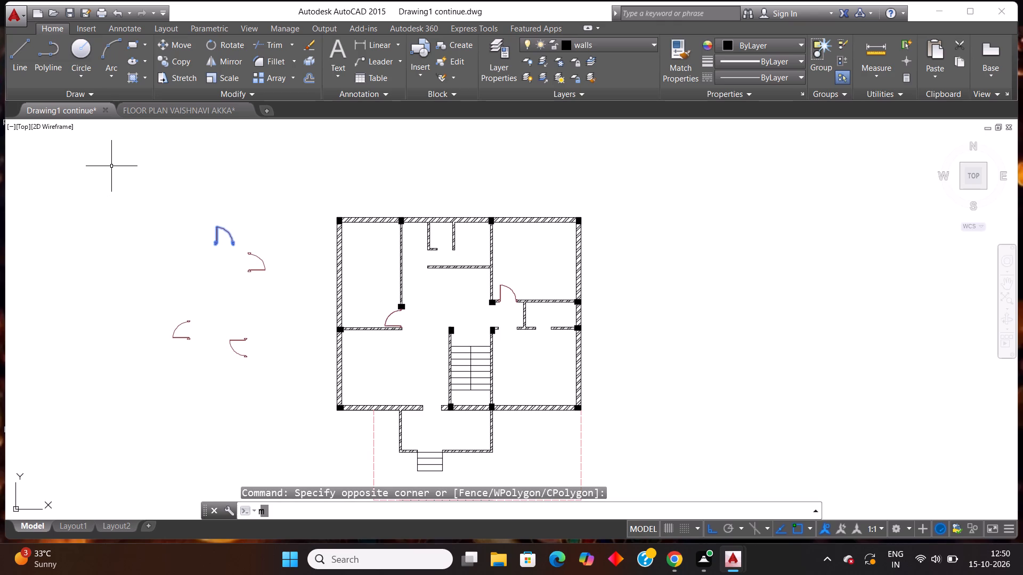
pyautogui.press('i')
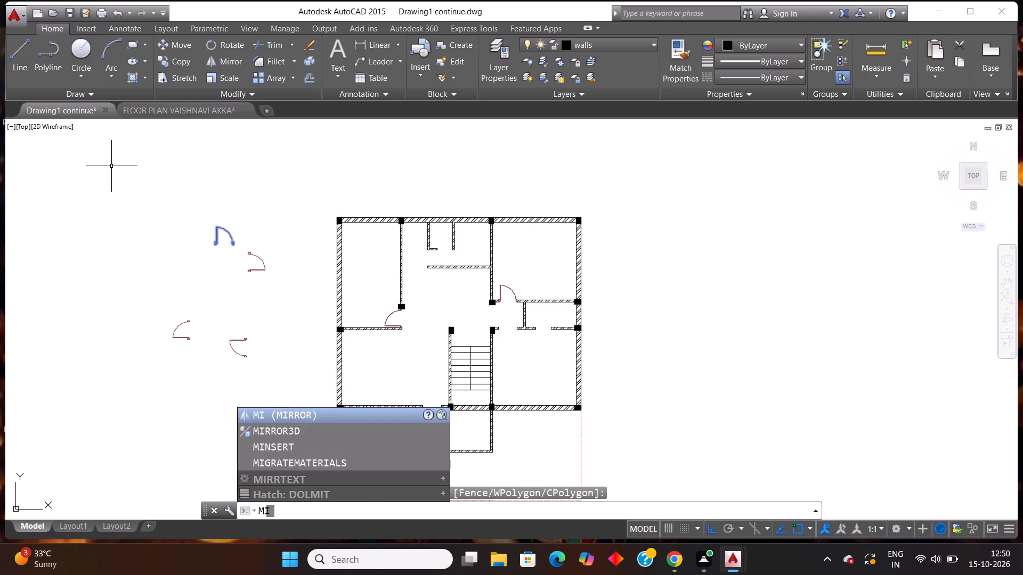
pyautogui.press('Return')
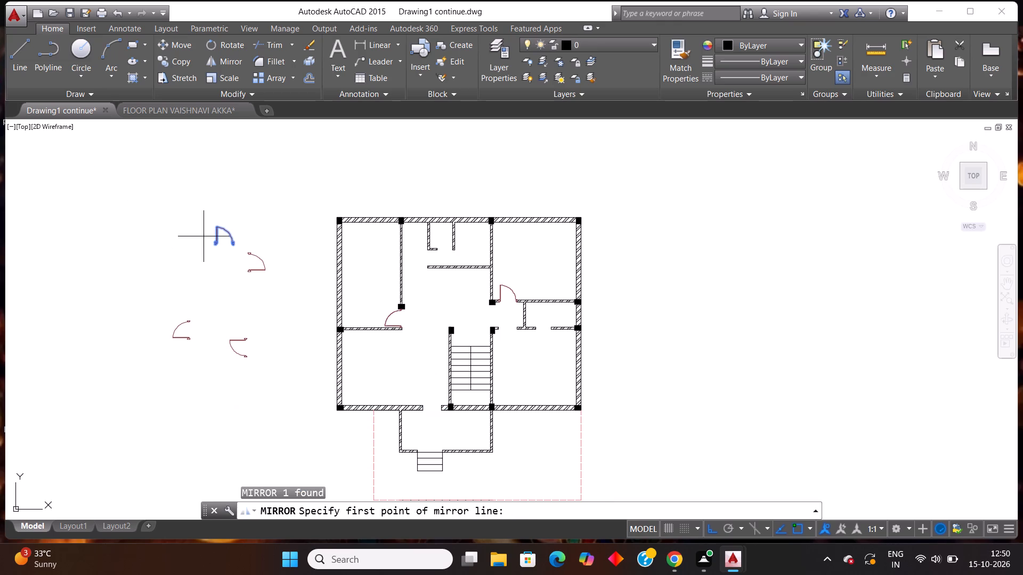
pyautogui.click(211, 246)
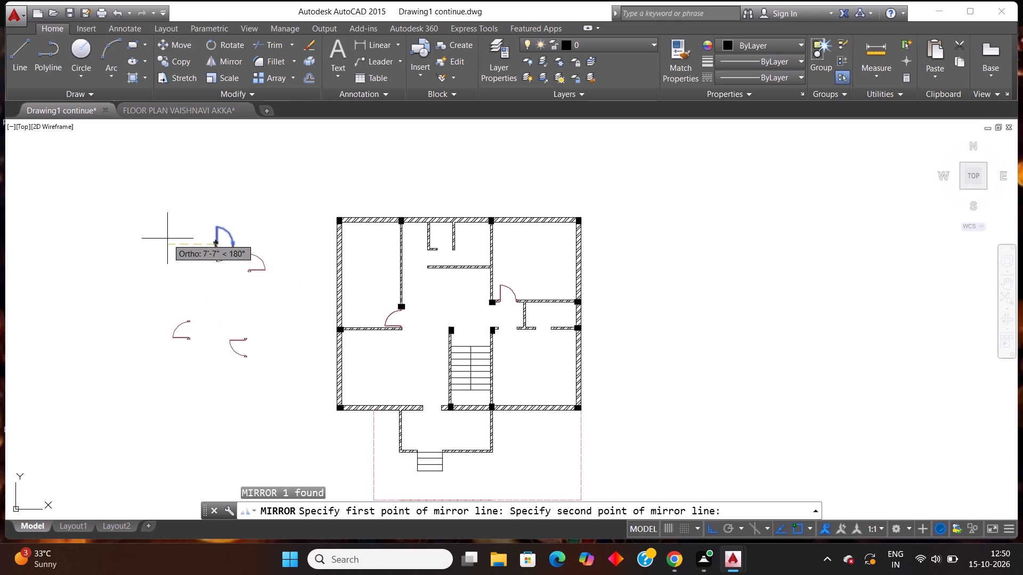
pyautogui.click(167, 239)
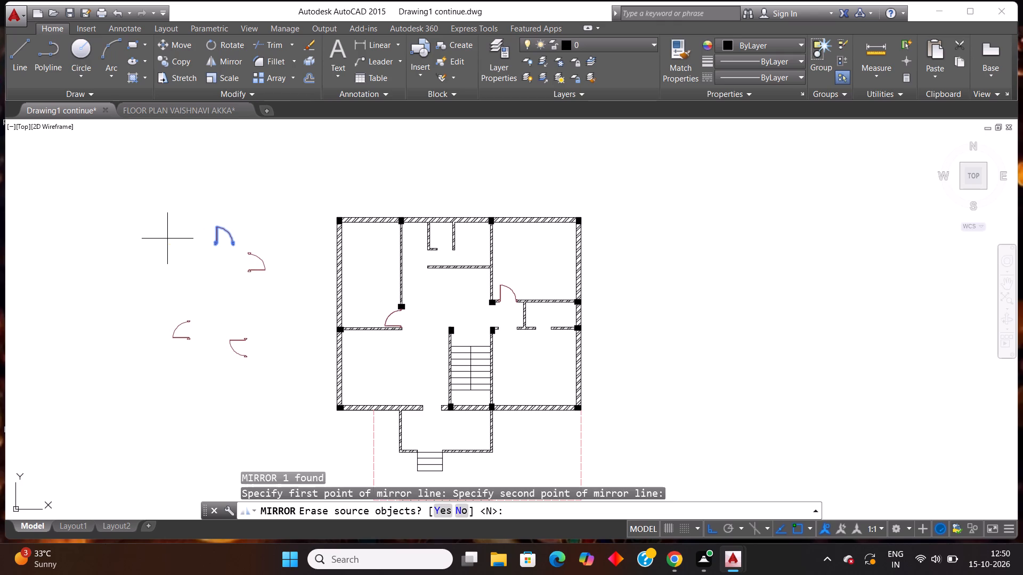
pyautogui.press('n')
pyautogui.press('Return')
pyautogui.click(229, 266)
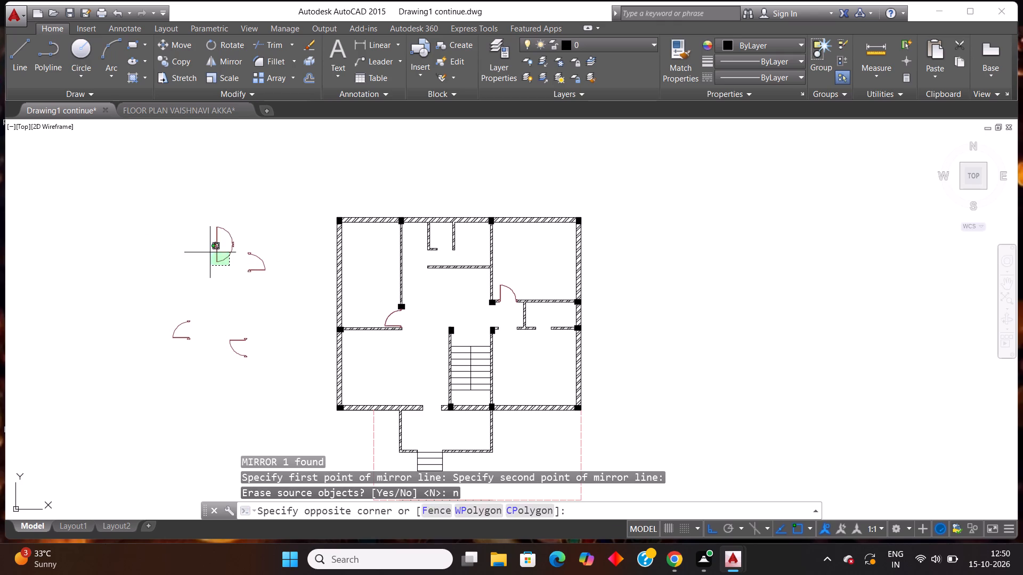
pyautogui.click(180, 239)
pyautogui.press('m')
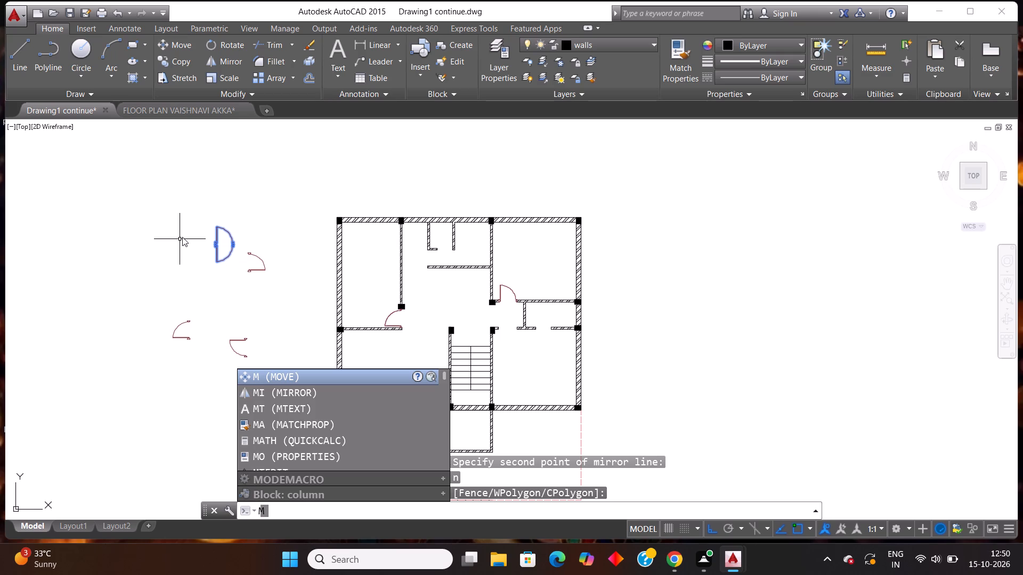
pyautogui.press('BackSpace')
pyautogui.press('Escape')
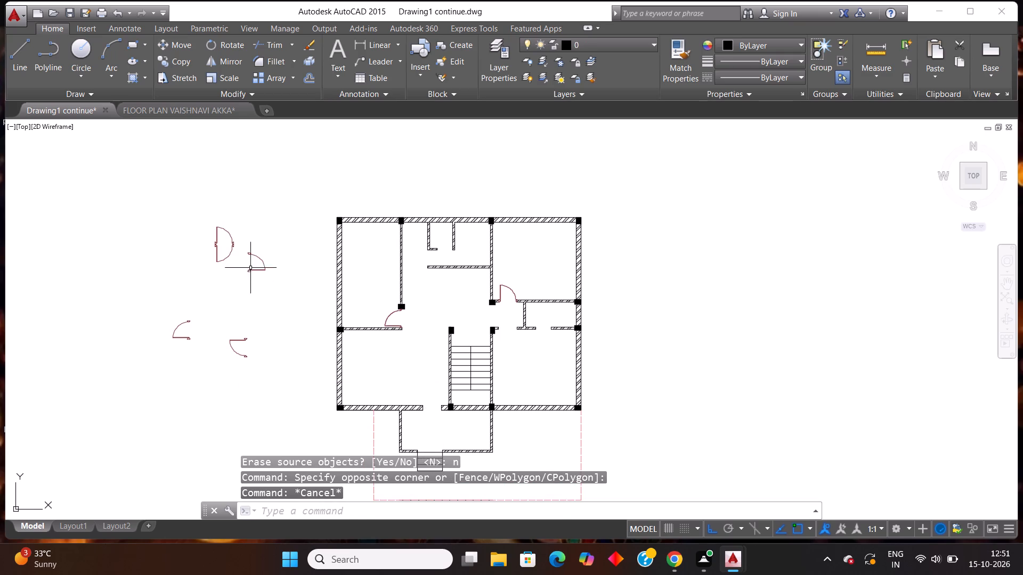
# Move the new downward-facing mirrored door, with ortho off, into the southeast room's opening, starting at the wall stub beside the stair column.
pyautogui.click(230, 266)
pyautogui.click(201, 253)
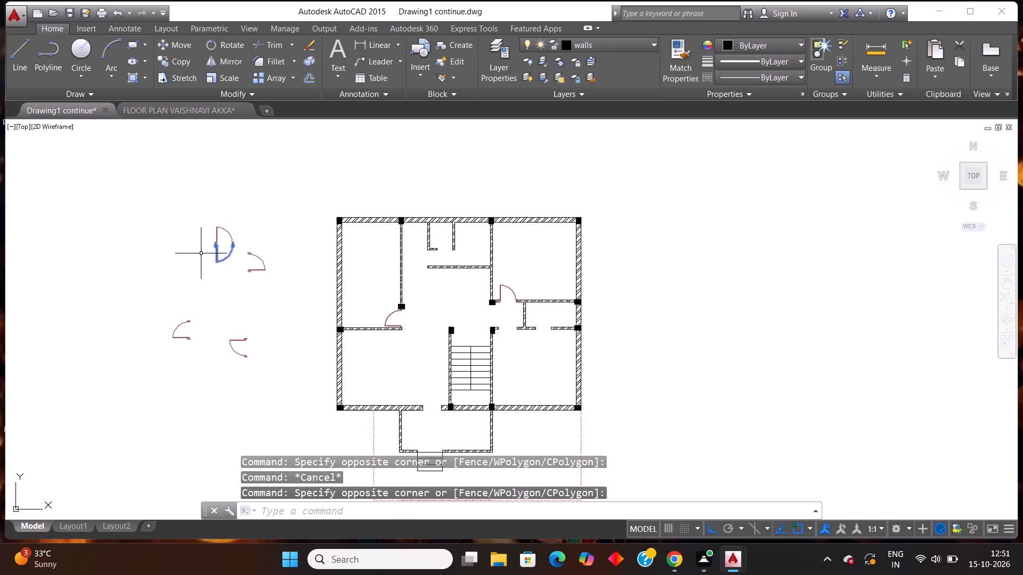
pyautogui.press('m')
pyautogui.press('Return')
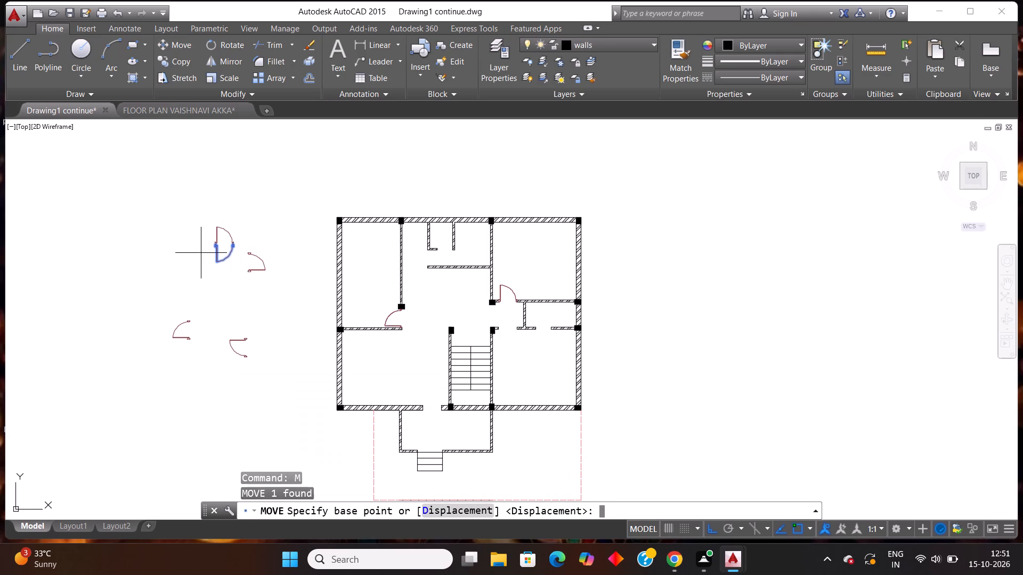
pyautogui.click(213, 245)
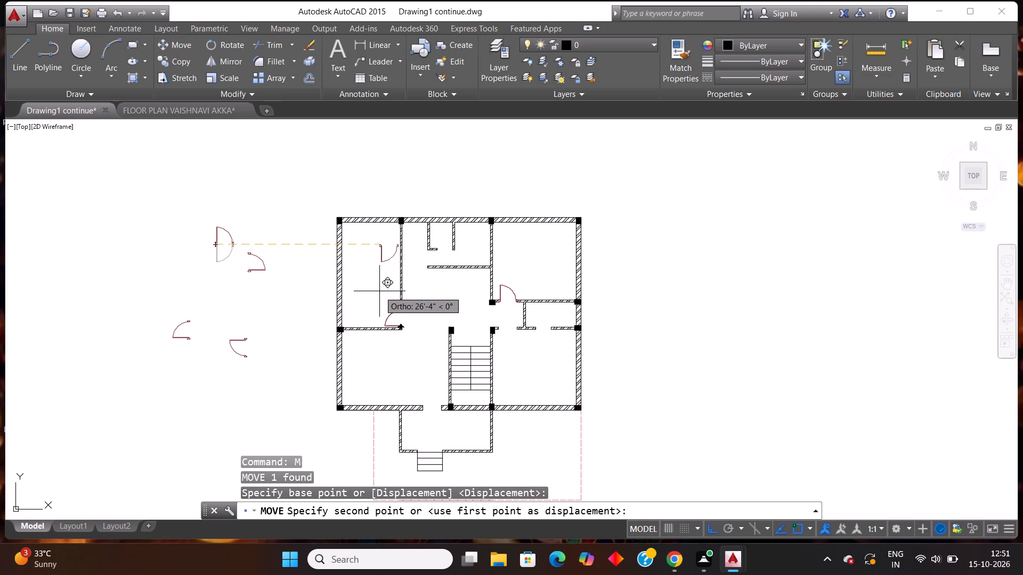
pyautogui.press('F8')
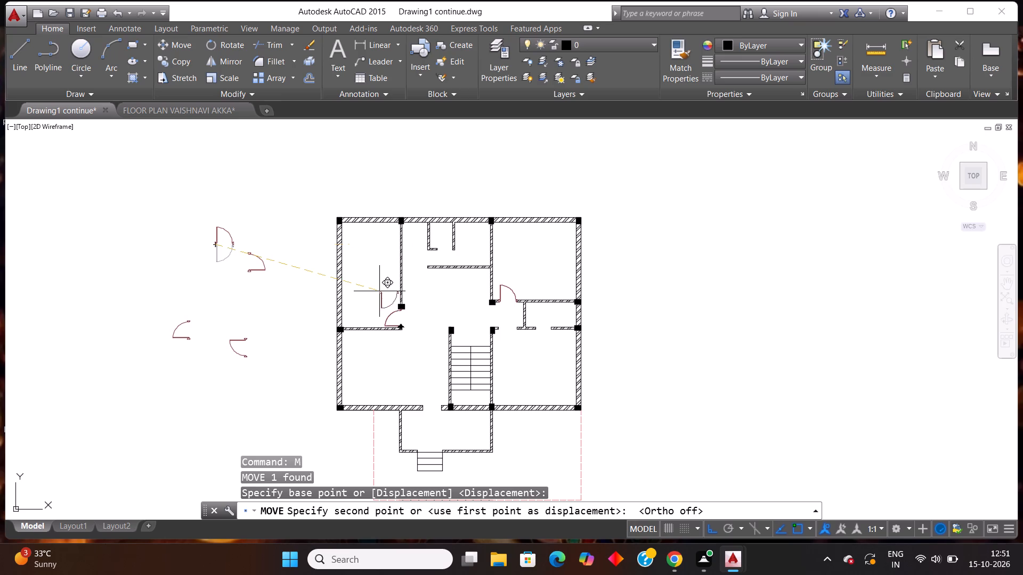
pyautogui.scroll(1, 508, 340)
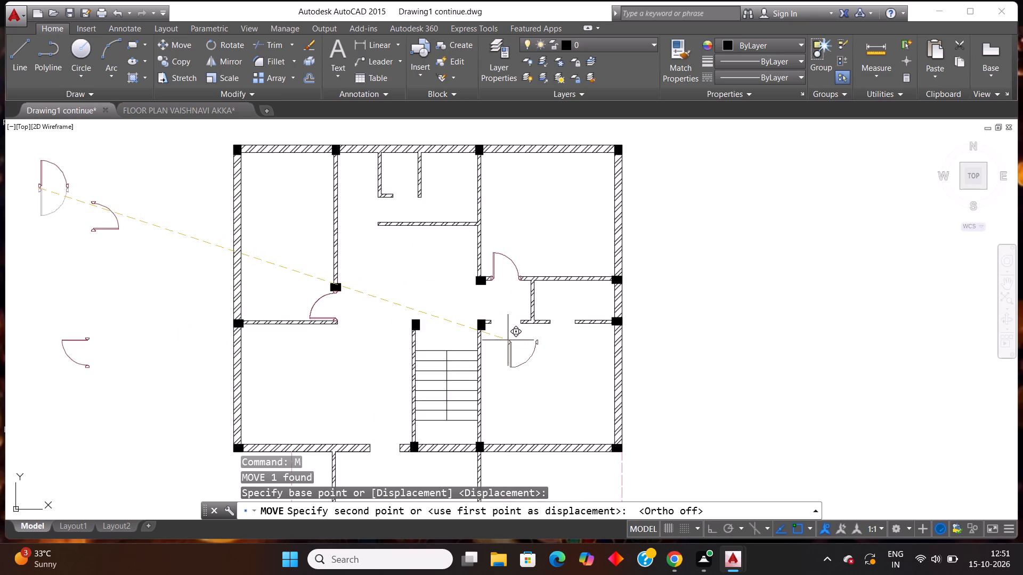
pyautogui.scroll(2, 508, 340)
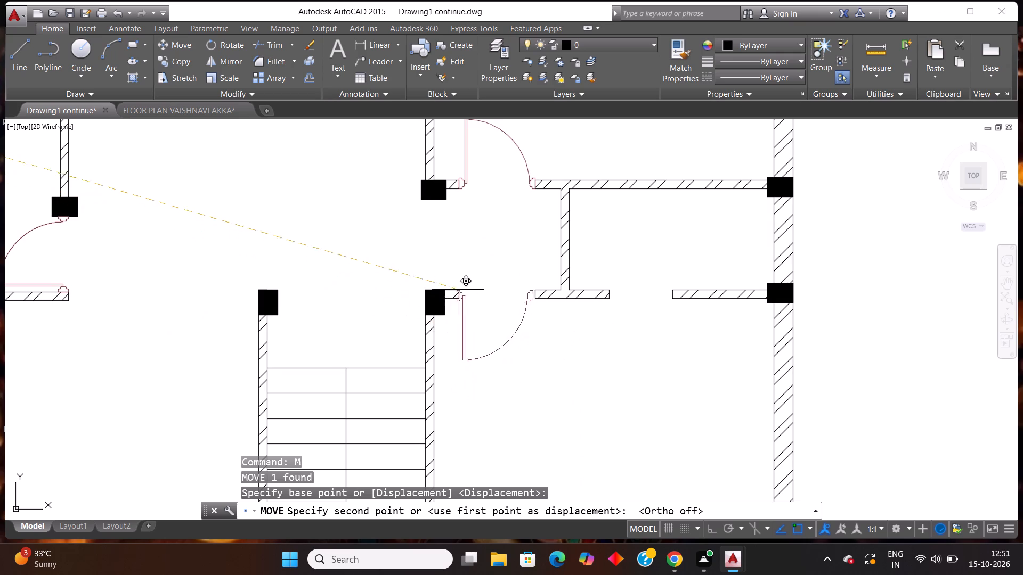
pyautogui.scroll(3, 461, 289)
pyautogui.click(435, 290)
# Copy the northernmost loose door symbol and paste the duplicate in the empty area south of the other loose doors.
pyautogui.scroll(-1, 469, 281)
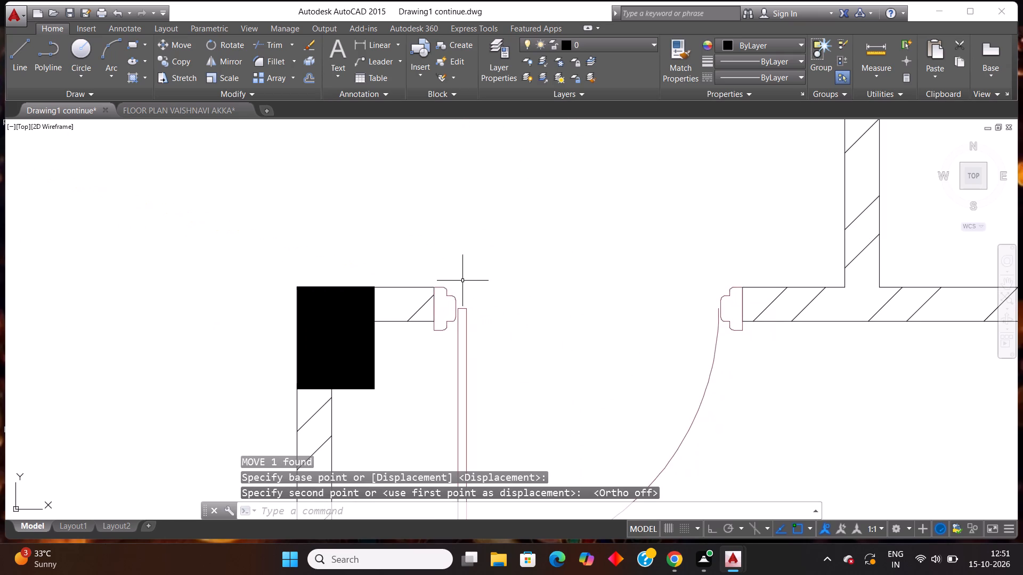
pyautogui.scroll(-6, 470, 281)
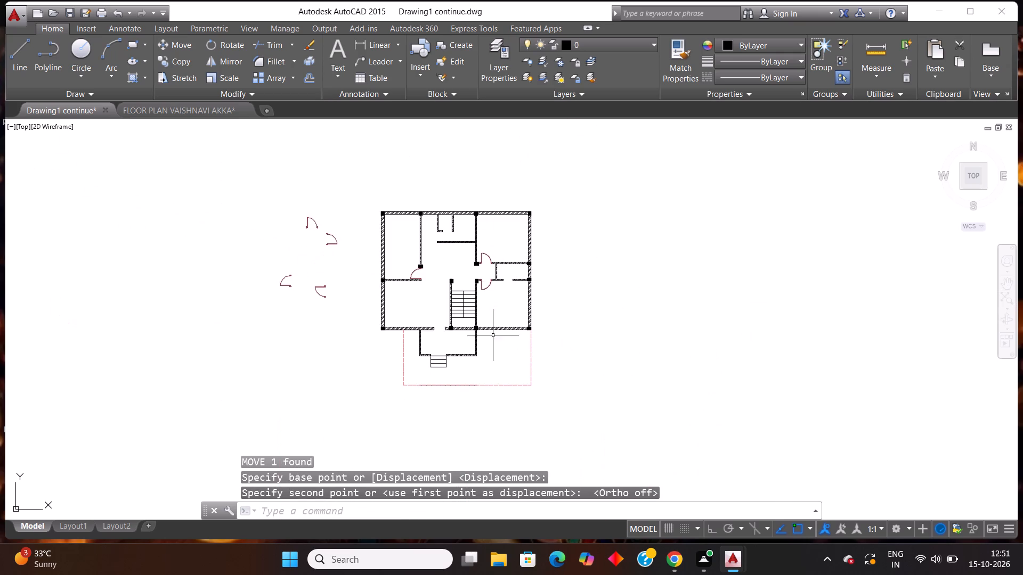
pyautogui.scroll(1, 433, 336)
pyautogui.scroll(-1, 433, 336)
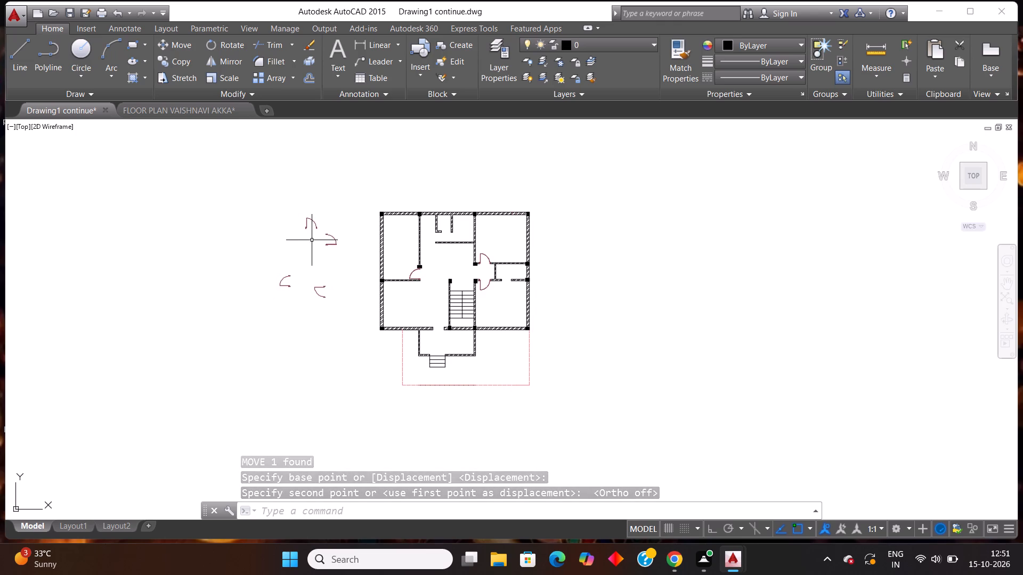
pyautogui.click(313, 236)
pyautogui.click(262, 187)
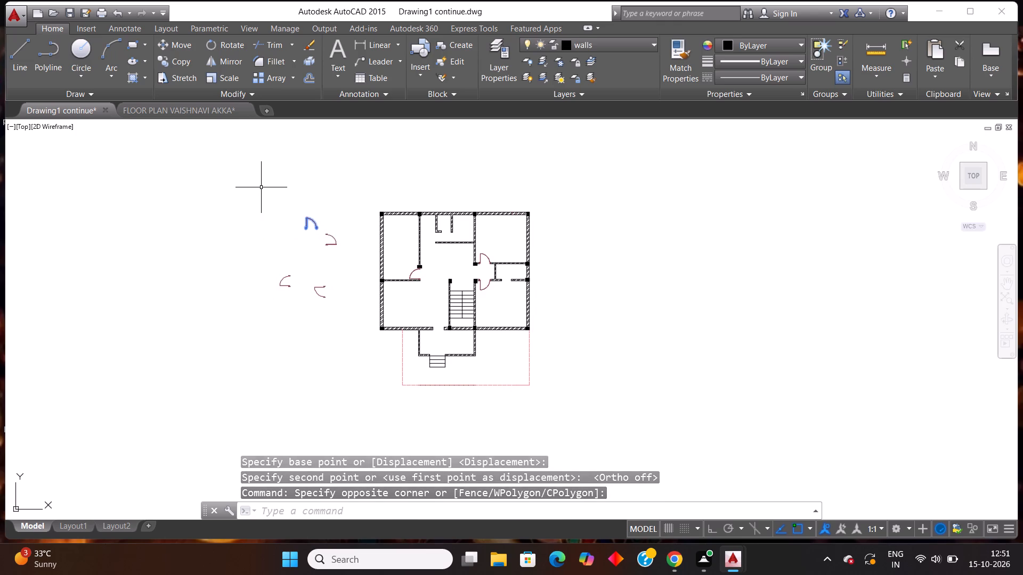
pyautogui.hotkey('ctrl', 'c')
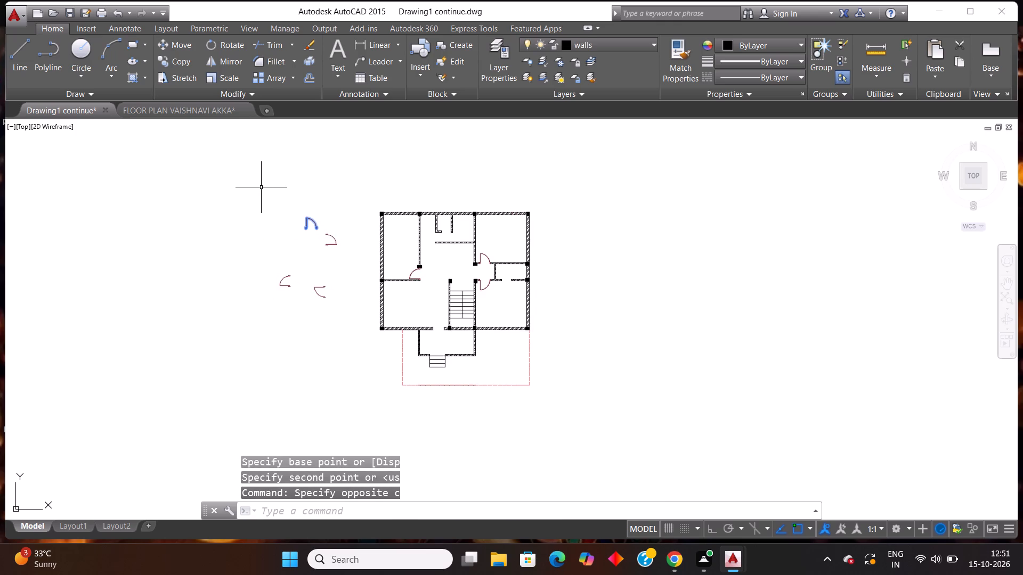
pyautogui.hotkey('ctrl', 'v')
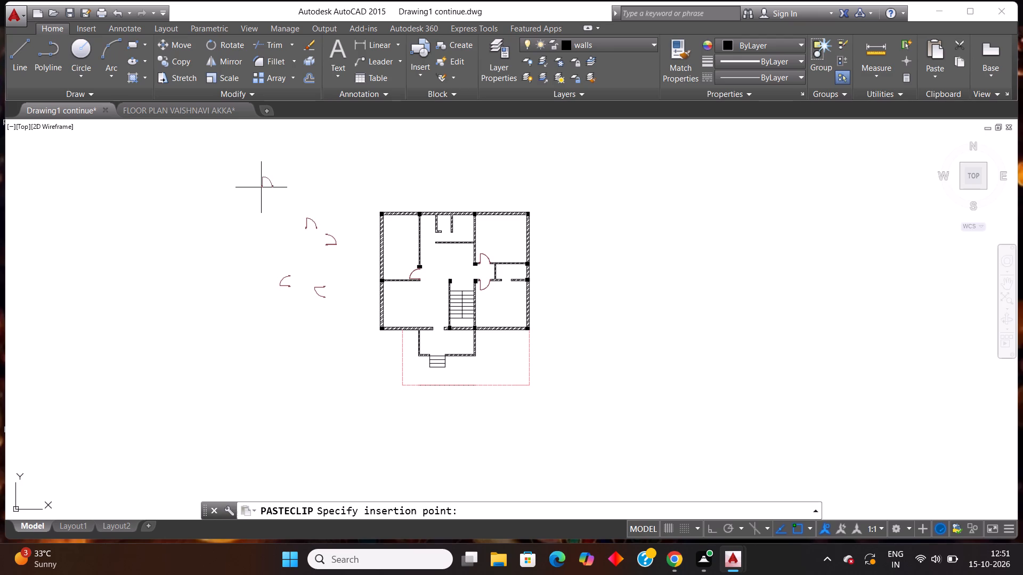
pyautogui.scroll(2, 480, 349)
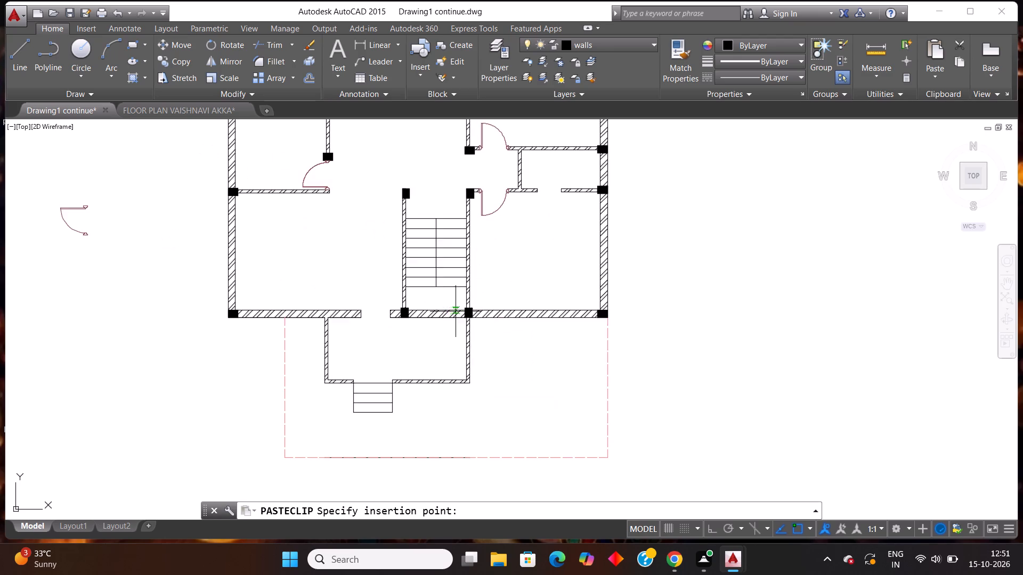
pyautogui.scroll(2, 409, 308)
pyautogui.scroll(1, 281, 335)
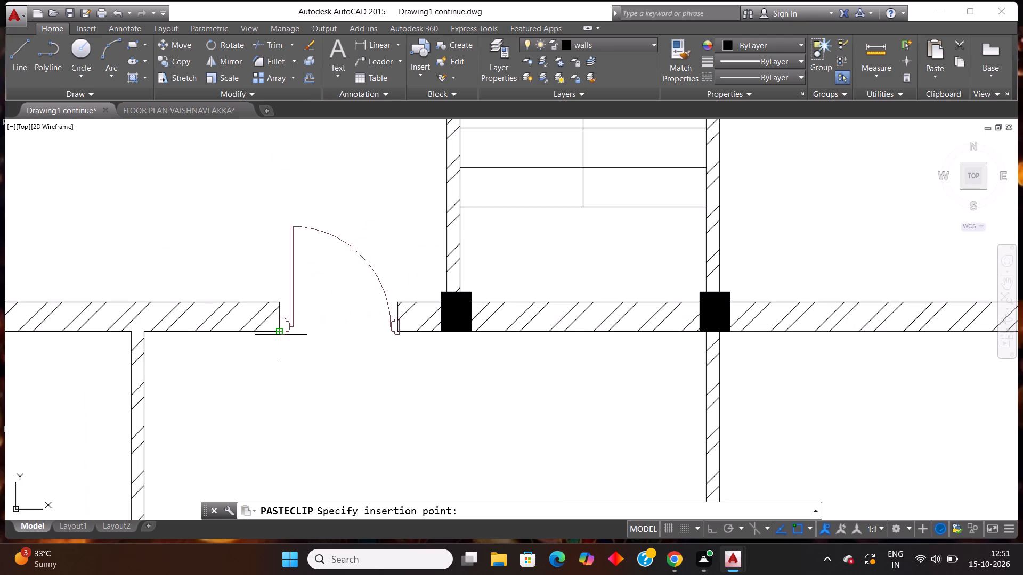
pyautogui.scroll(-2, 270, 286)
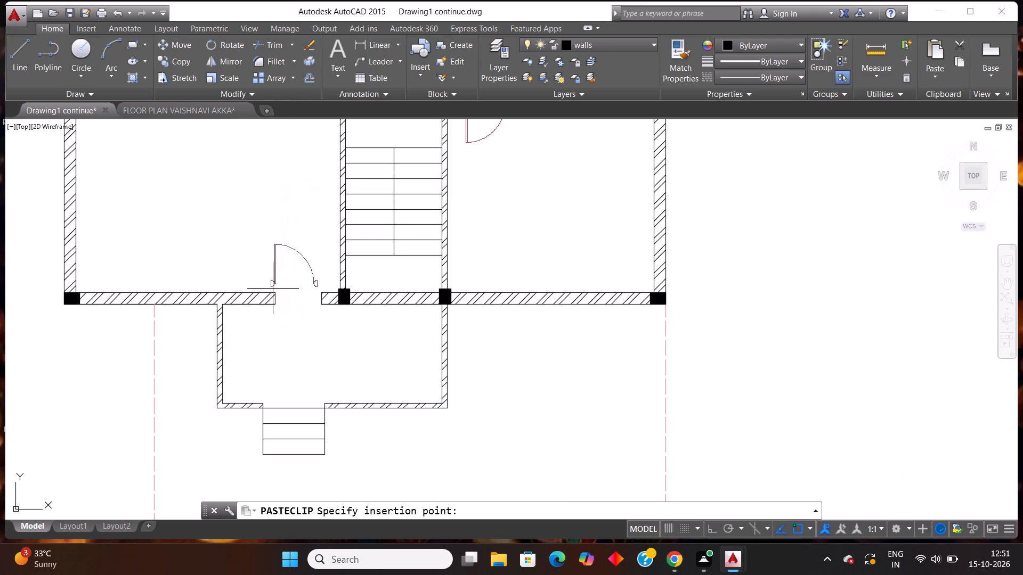
pyautogui.scroll(-3, 282, 321)
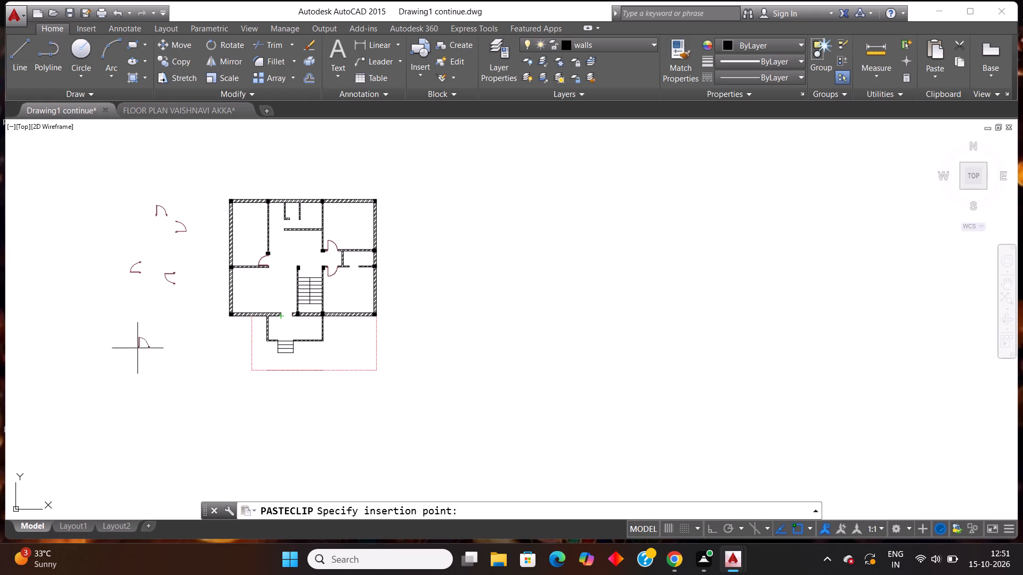
pyautogui.click(161, 347)
# Mirror the pasted door across a vertical line through its hinge-side jamb with ortho on, erasing the source object.
pyautogui.click(189, 365)
pyautogui.moveTo(145, 320); pyautogui.dragTo(155, 330)
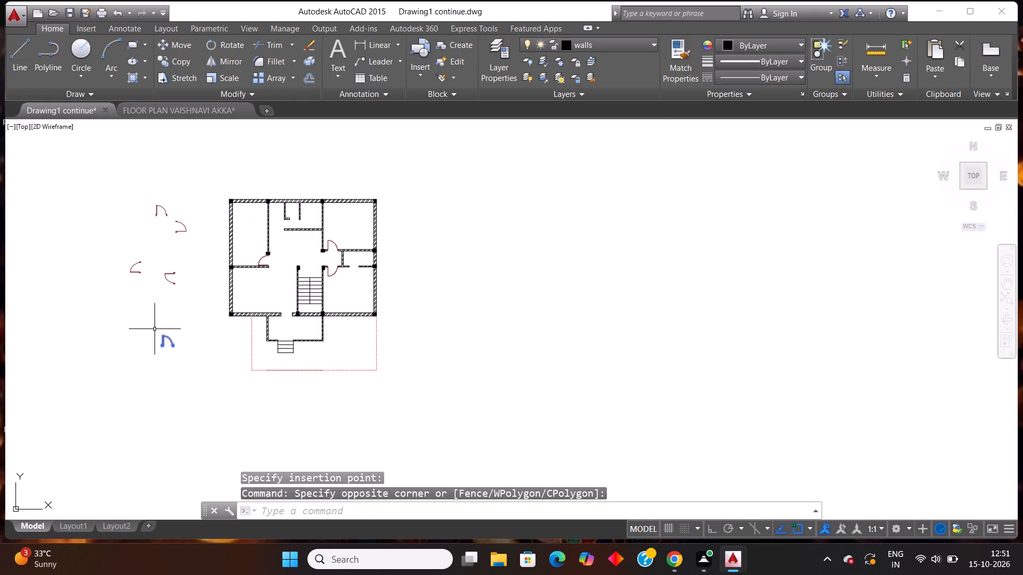
pyautogui.click(155, 330)
pyautogui.press('m')
pyautogui.press('i')
pyautogui.press('Return')
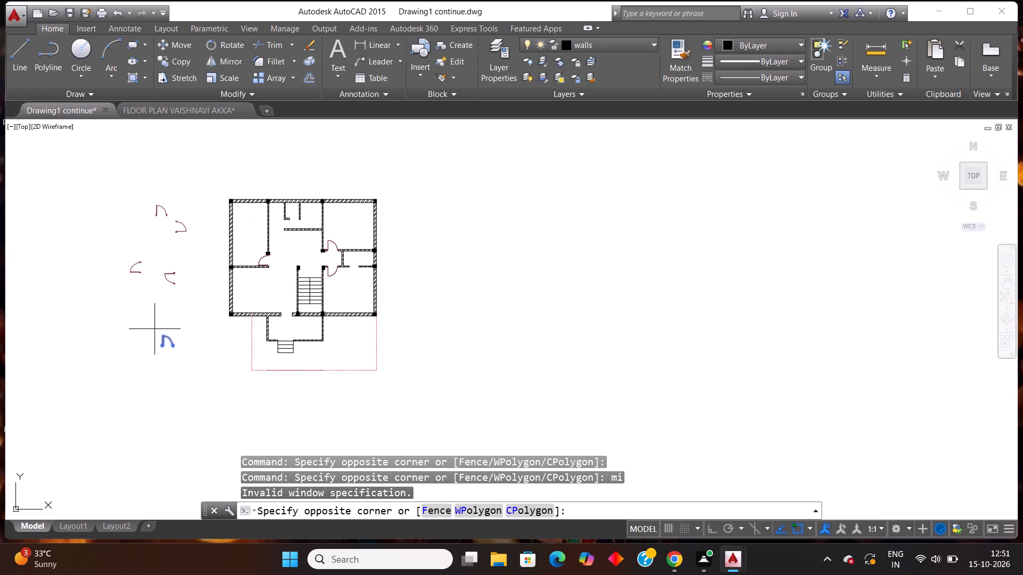
pyautogui.press('Escape')
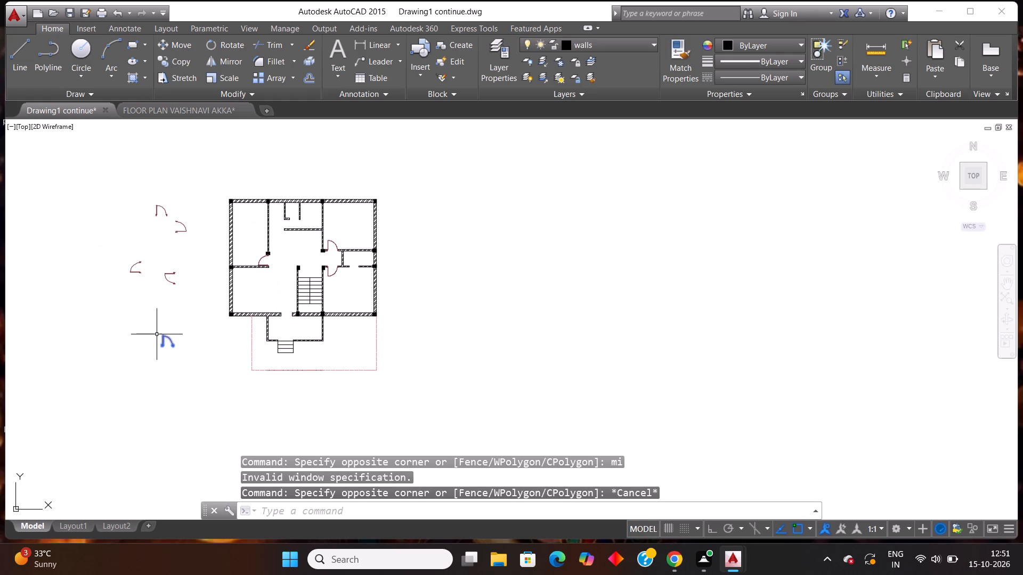
pyautogui.write('mi')
pyautogui.press('Return')
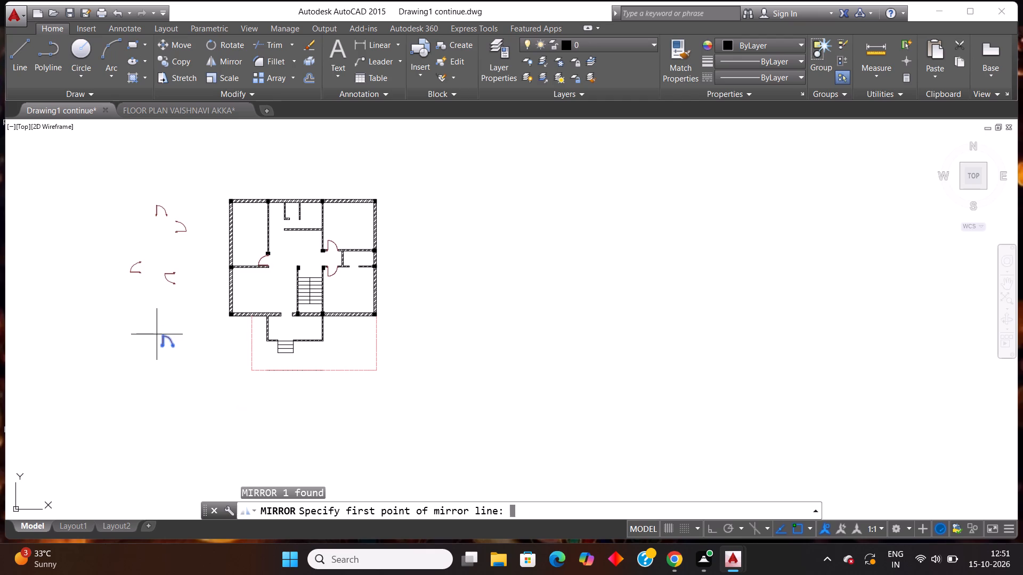
pyautogui.click(160, 350)
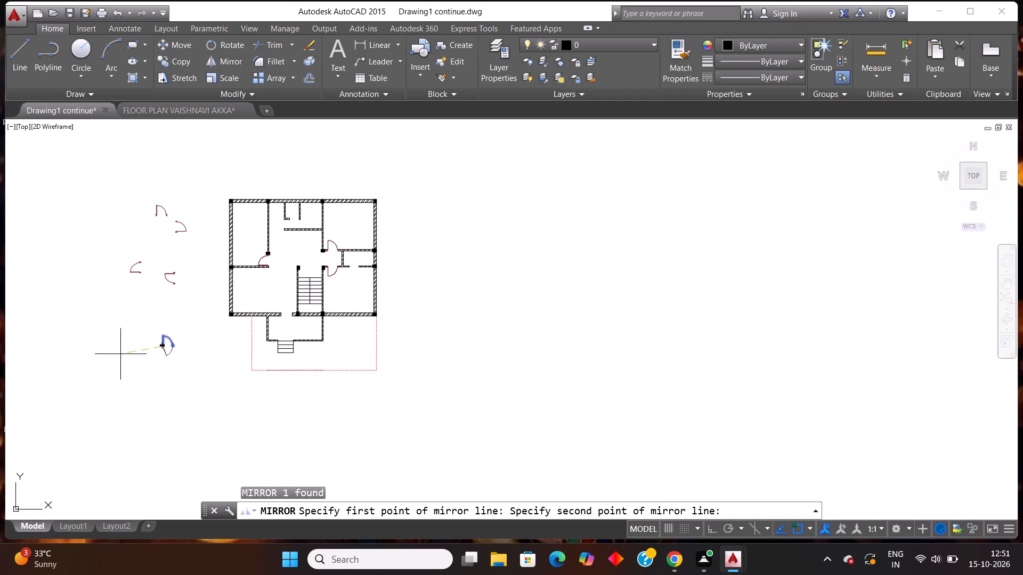
pyautogui.press('F8')
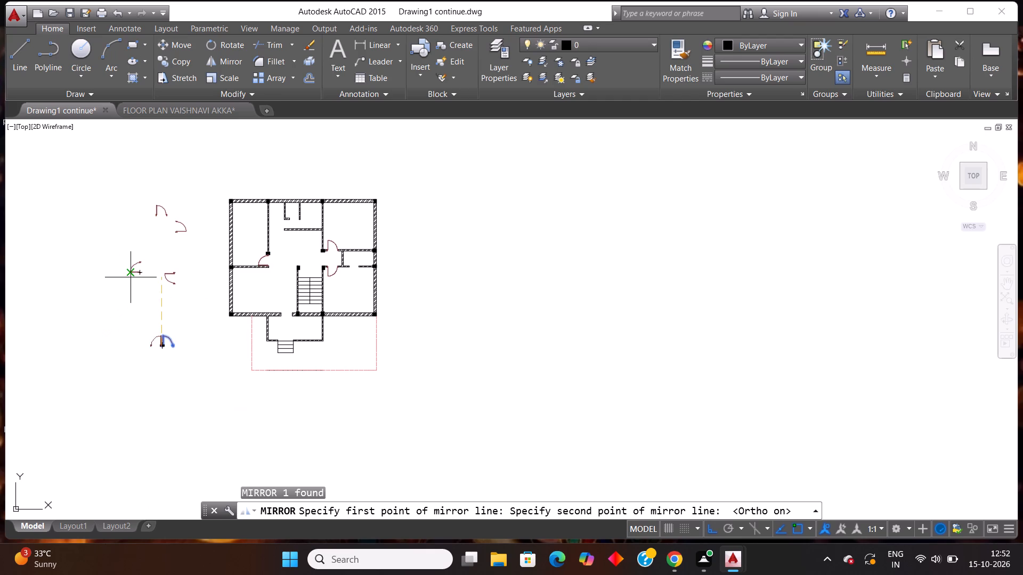
pyautogui.click(123, 298)
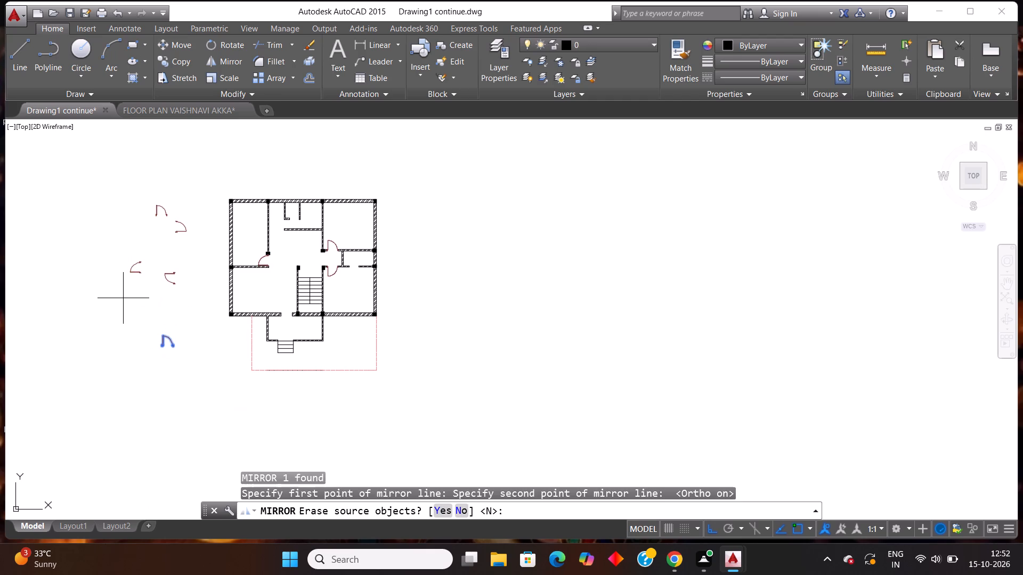
pyautogui.press('y')
pyautogui.press('Return')
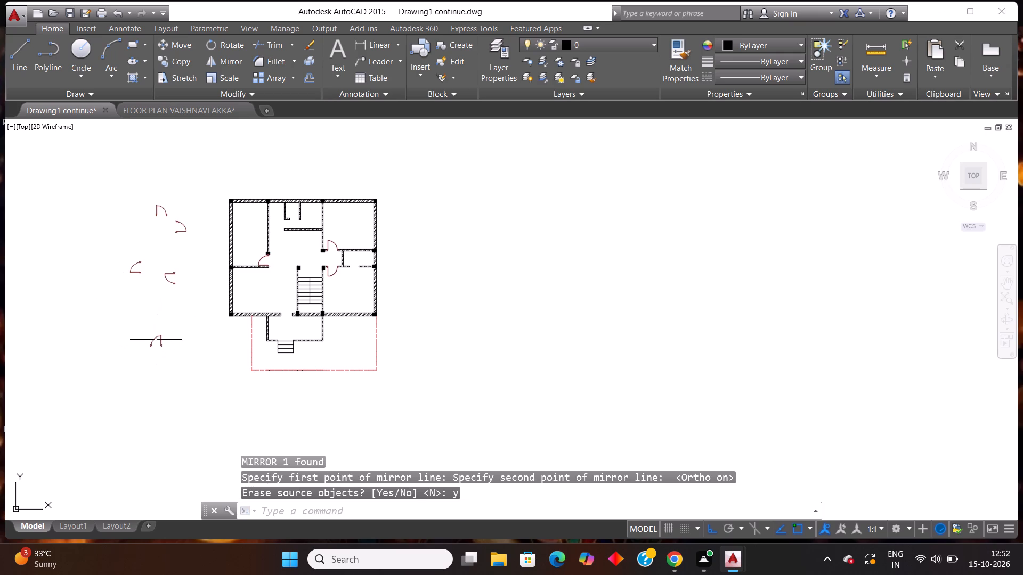
# Copy the mirrored door and paste it into the main entrance opening to the porch, at the western wall end's outer corner.
pyautogui.click(167, 357)
pyautogui.click(129, 299)
pyautogui.hotkey('ctrl', 'c')
pyautogui.hotkey('ctrl', 'v')
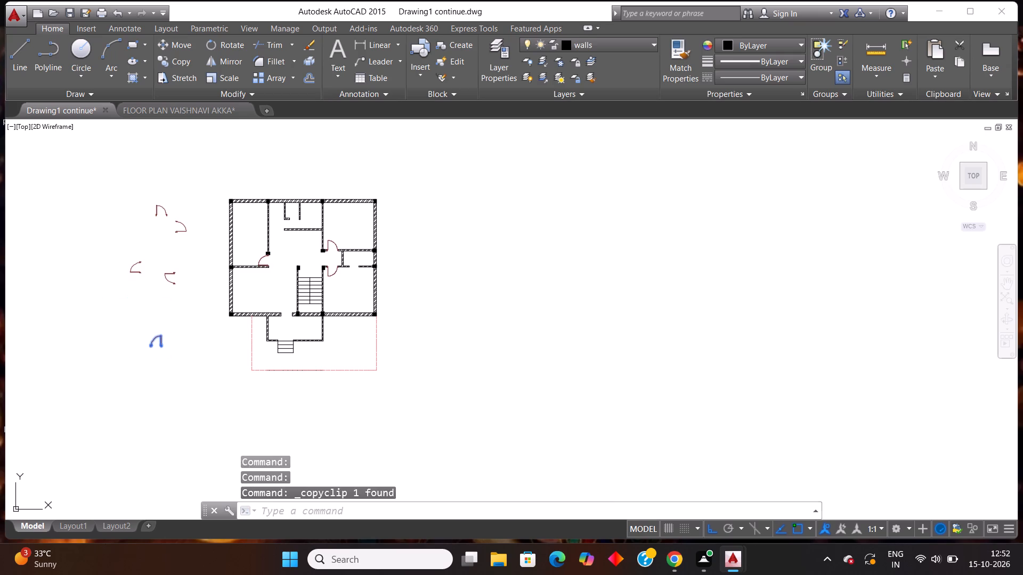
pyautogui.scroll(2, 286, 320)
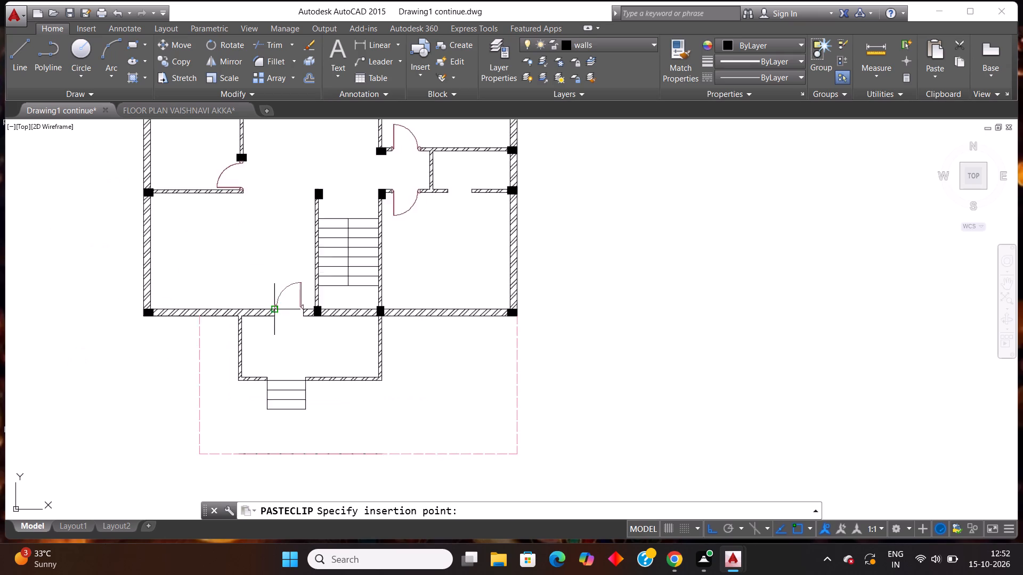
pyautogui.scroll(3, 275, 307)
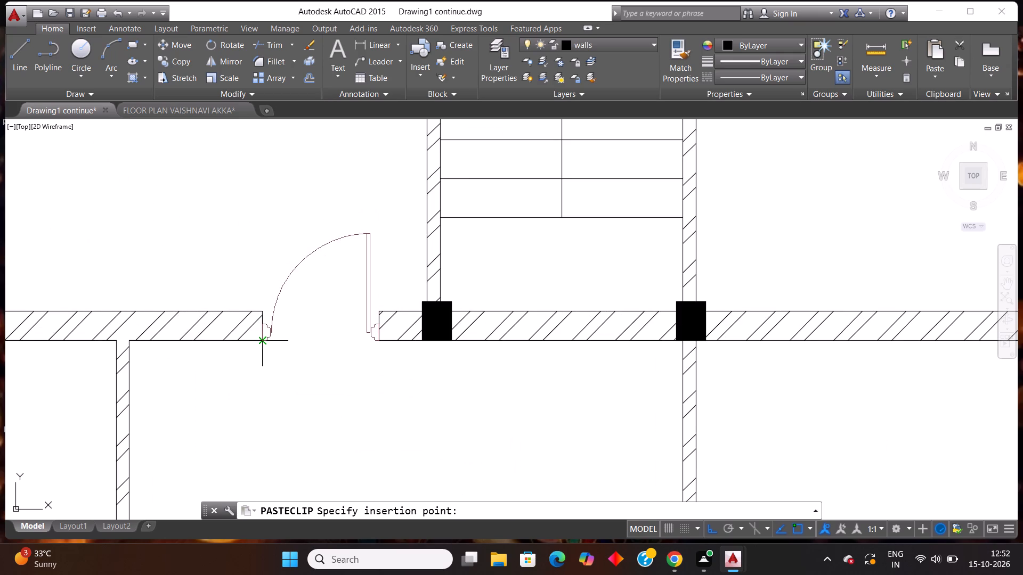
pyautogui.click(261, 342)
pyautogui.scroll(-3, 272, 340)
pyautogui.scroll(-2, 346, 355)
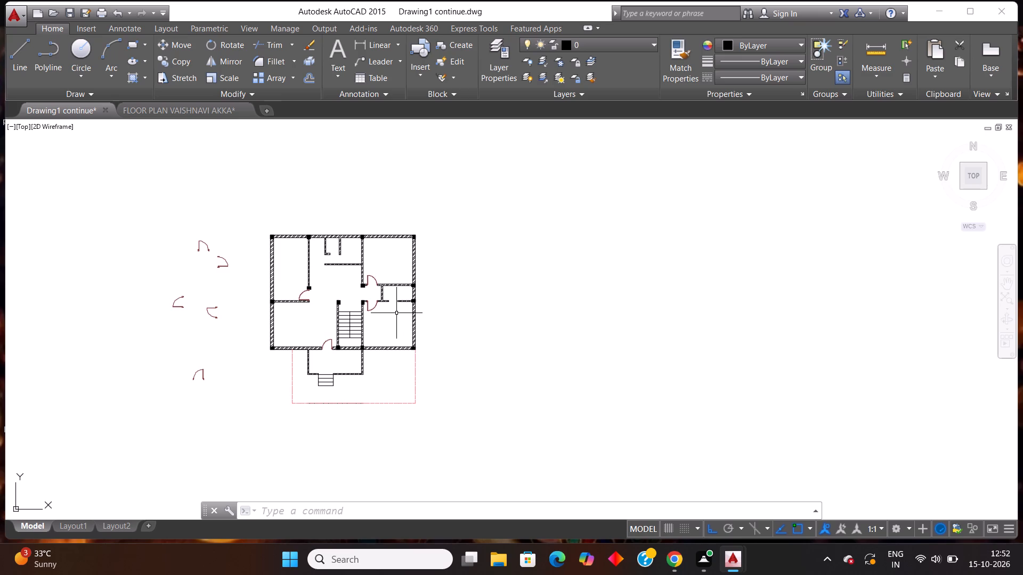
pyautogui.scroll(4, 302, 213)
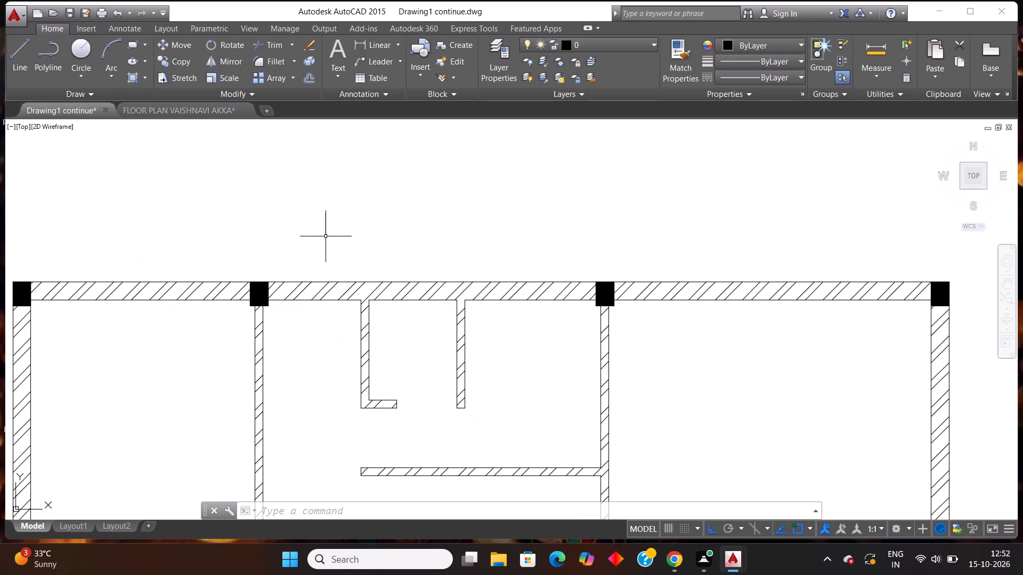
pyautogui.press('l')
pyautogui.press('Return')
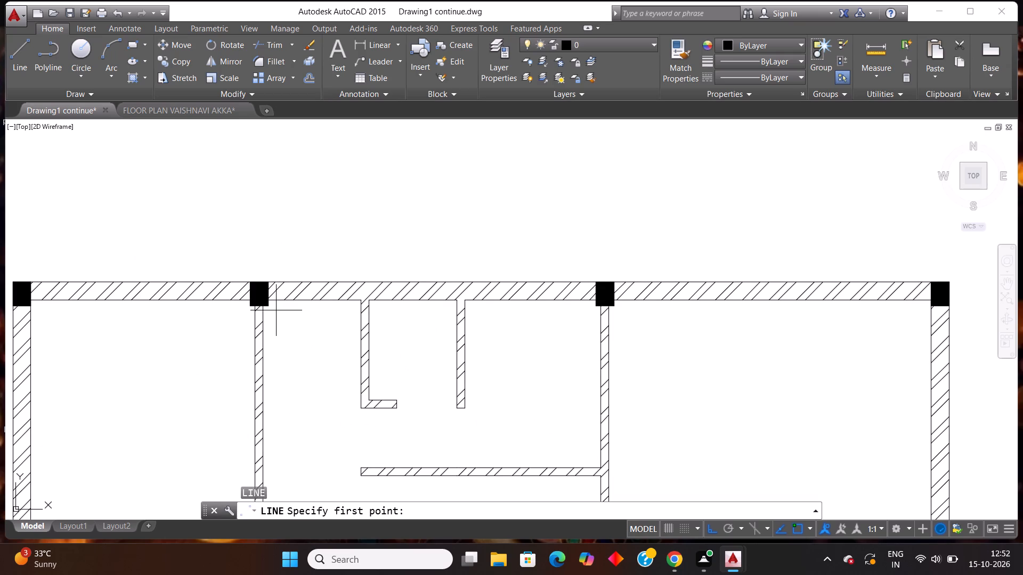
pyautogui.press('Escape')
# Extend the west face line of the small northern room's west wall up to the outer face of the north wall.
pyautogui.write('ex')
pyautogui.press('Return')
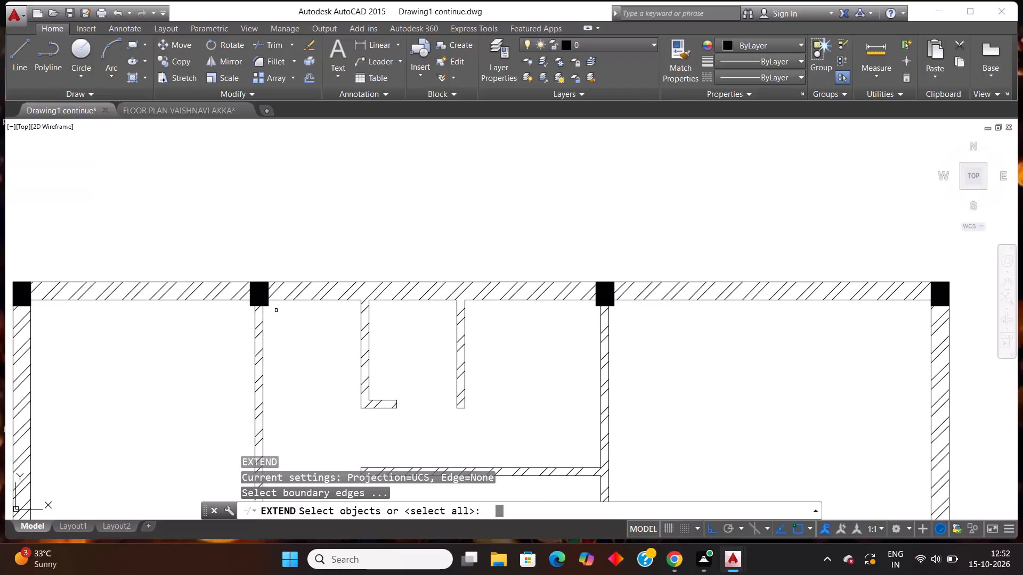
pyautogui.press('Return')
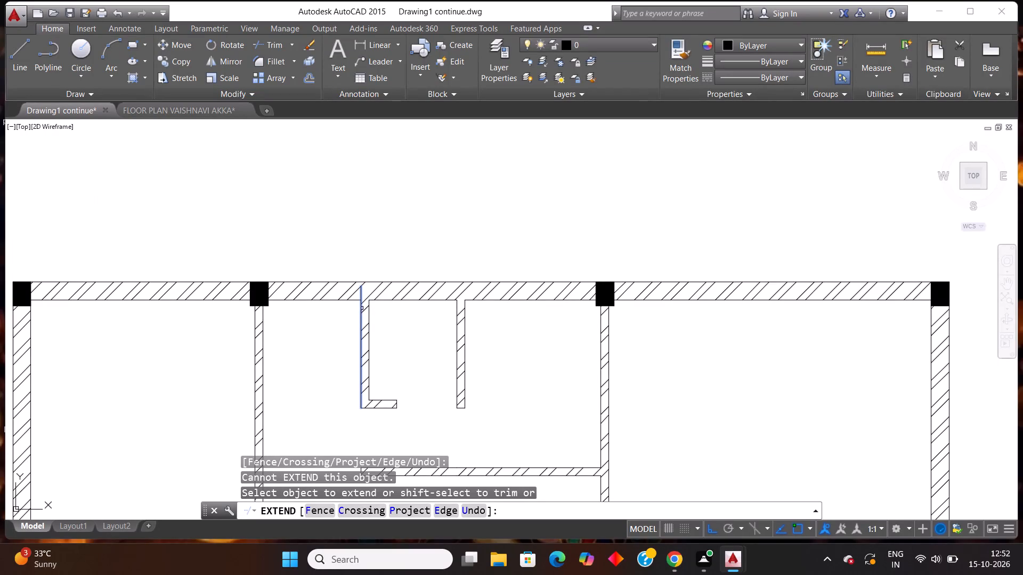
pyautogui.click(361, 308)
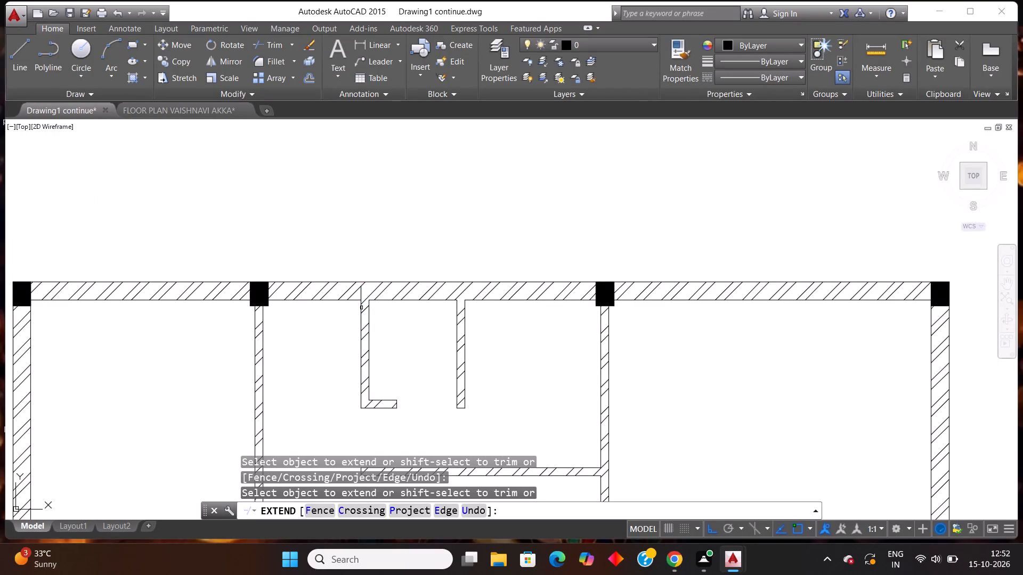
pyautogui.click(361, 294)
pyautogui.press('Escape')
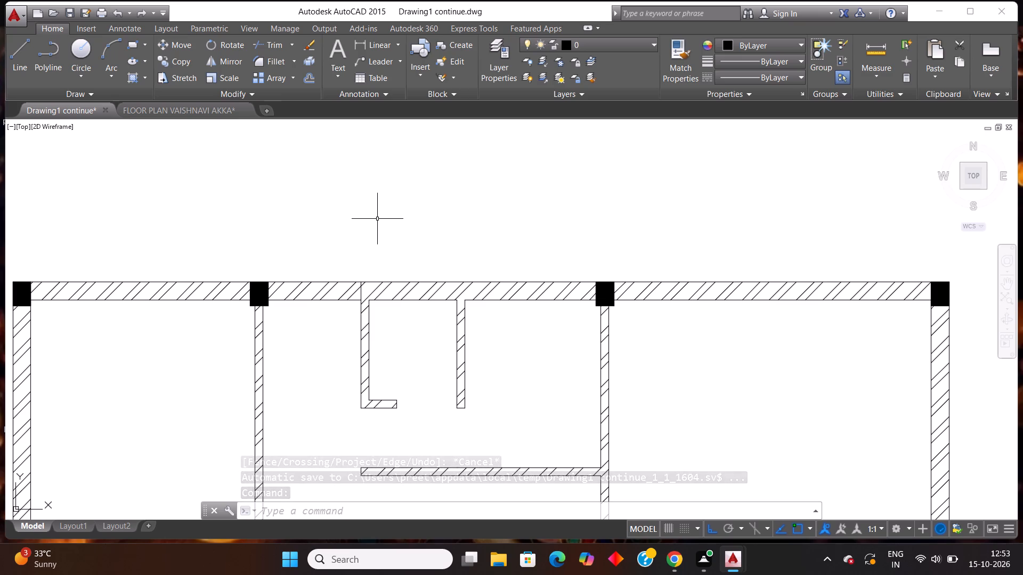
# Offset the extended wall line 2'6" to the west, across the north wall.
pyautogui.write('off')
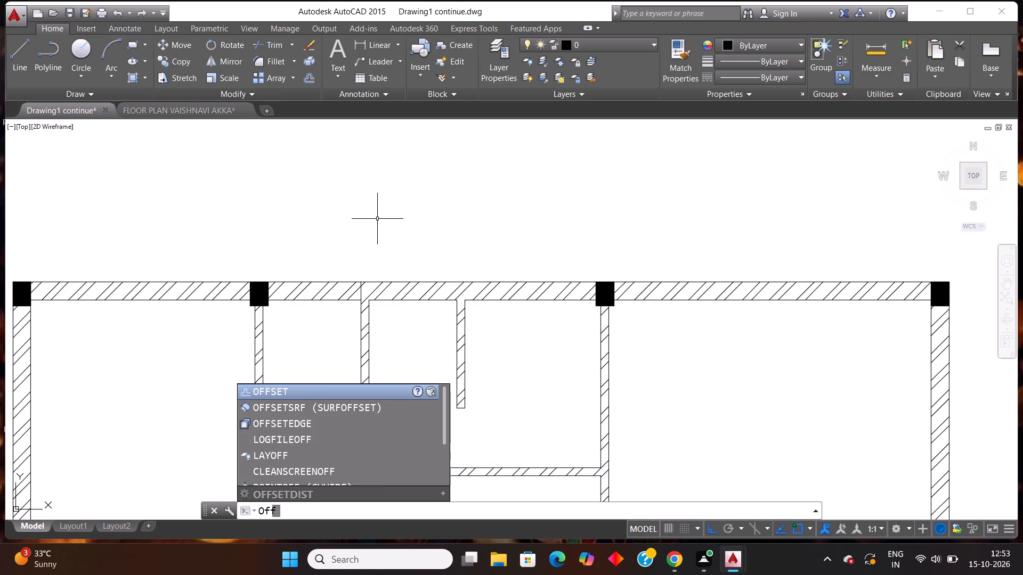
pyautogui.press('Return')
pyautogui.write("2'")
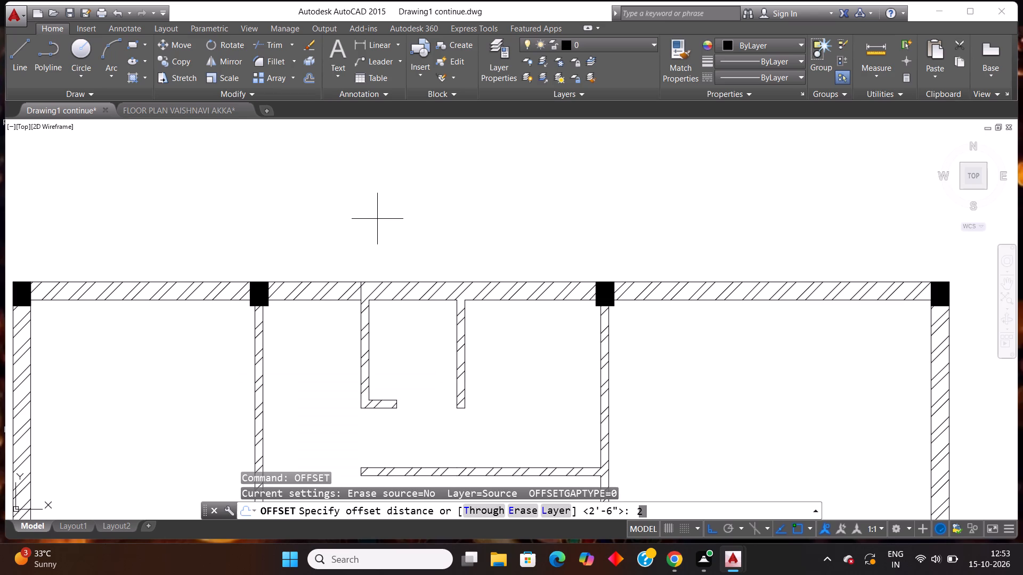
pyautogui.write('6"')
pyautogui.press('Return')
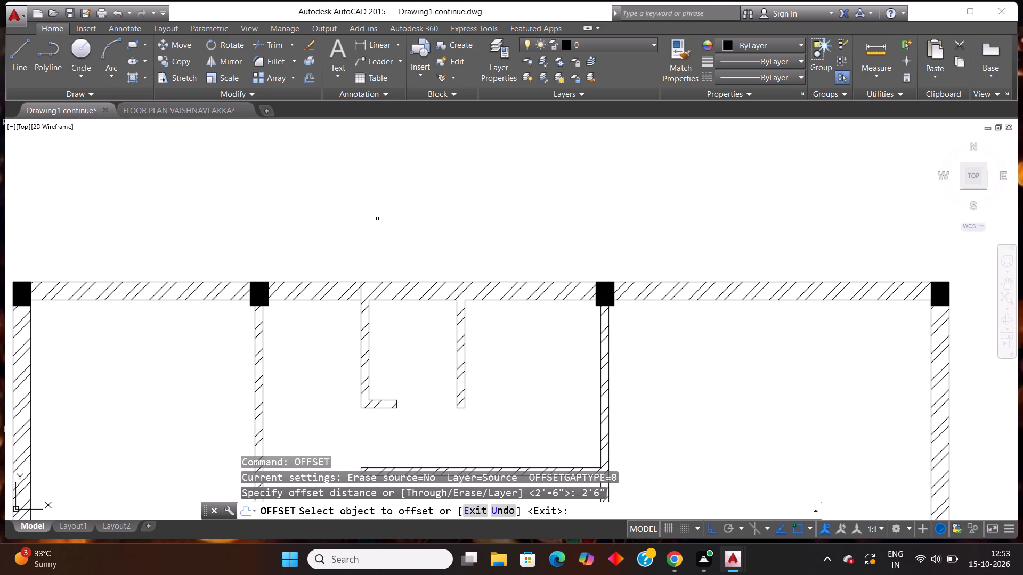
pyautogui.scroll(2, 371, 299)
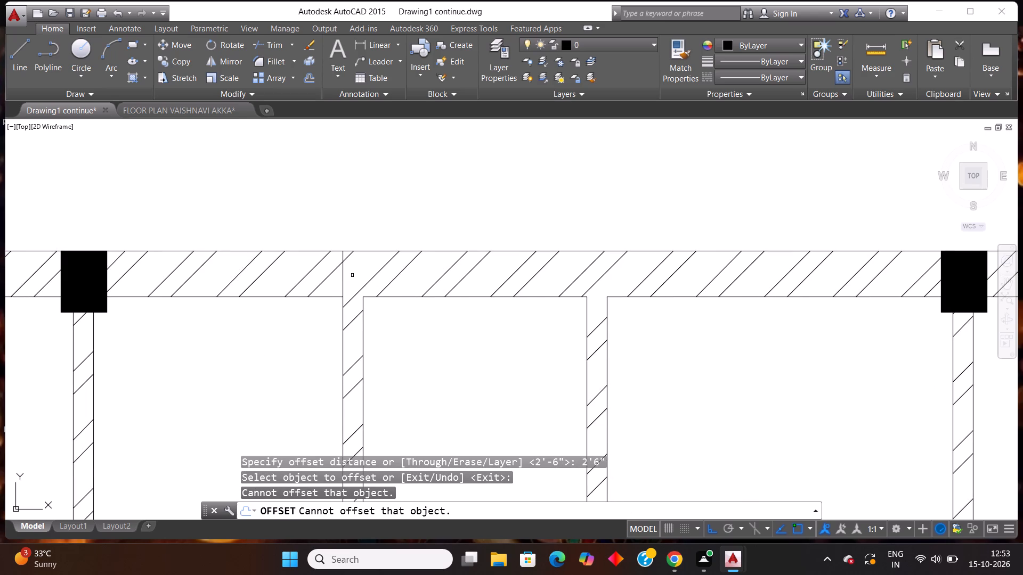
pyautogui.click(344, 276)
pyautogui.click(231, 343)
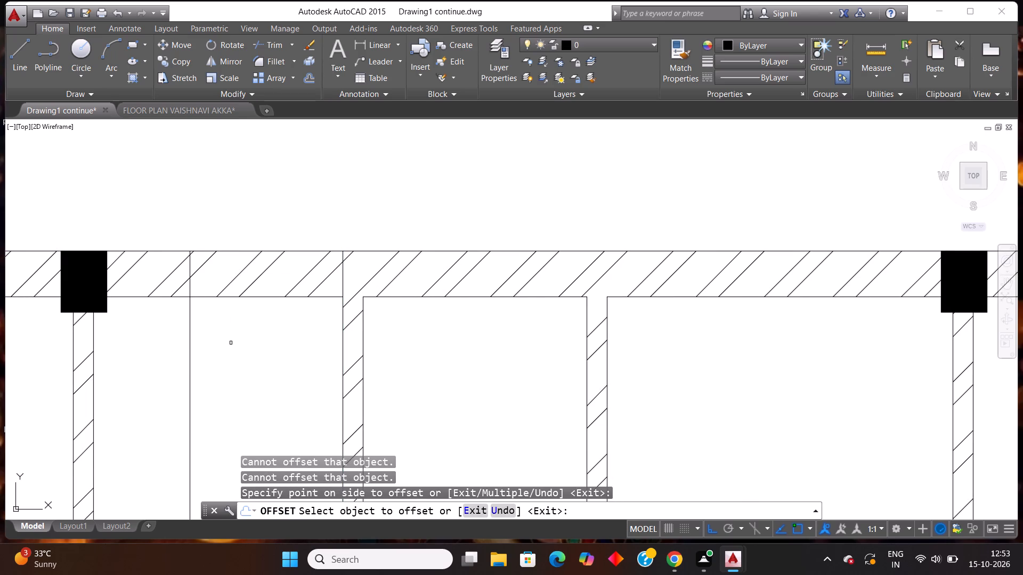
pyautogui.press('Escape')
# Trim the north wall's face lines and hatch between the extended line and its offset copy to cut a door opening.
pyautogui.write('tr')
pyautogui.press('Return')
pyautogui.press('Return')
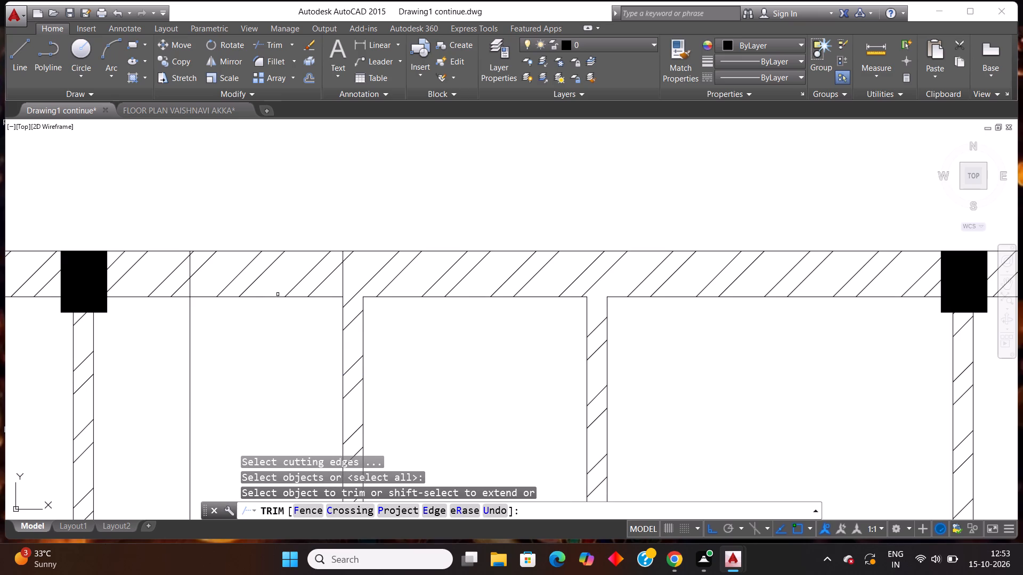
pyautogui.click(271, 303)
pyautogui.click(253, 217)
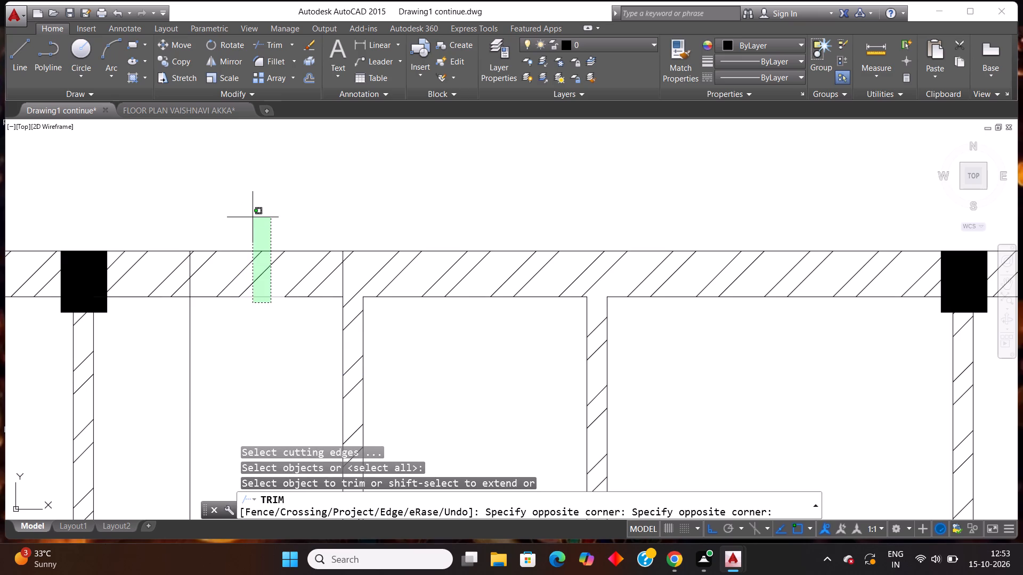
pyautogui.click(212, 305)
pyautogui.click(235, 261)
pyautogui.moveTo(321, 327); pyautogui.dragTo(320, 321)
pyautogui.click(301, 260)
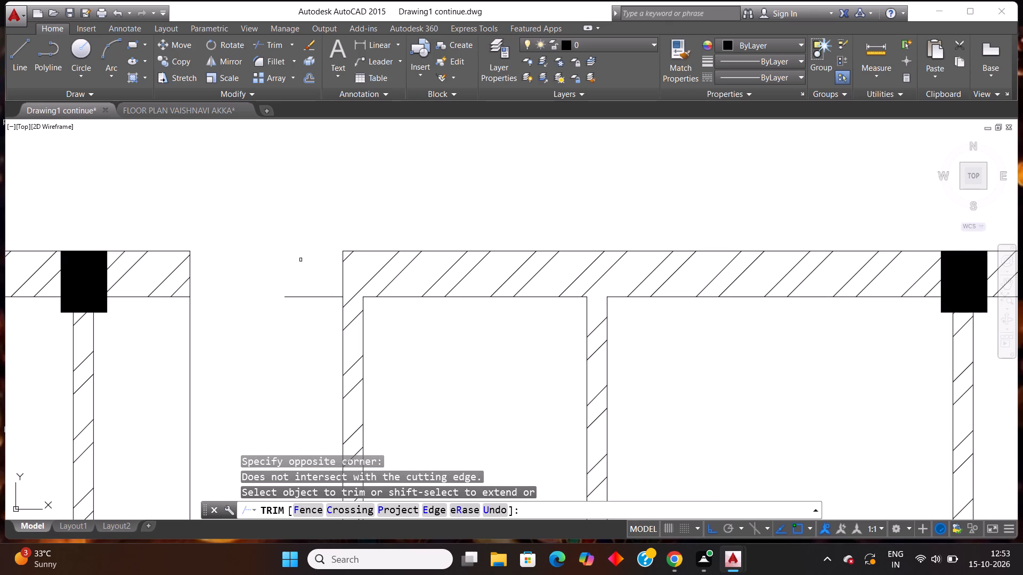
pyautogui.click(313, 294)
pyautogui.click(298, 318)
pyautogui.scroll(-2, 298, 317)
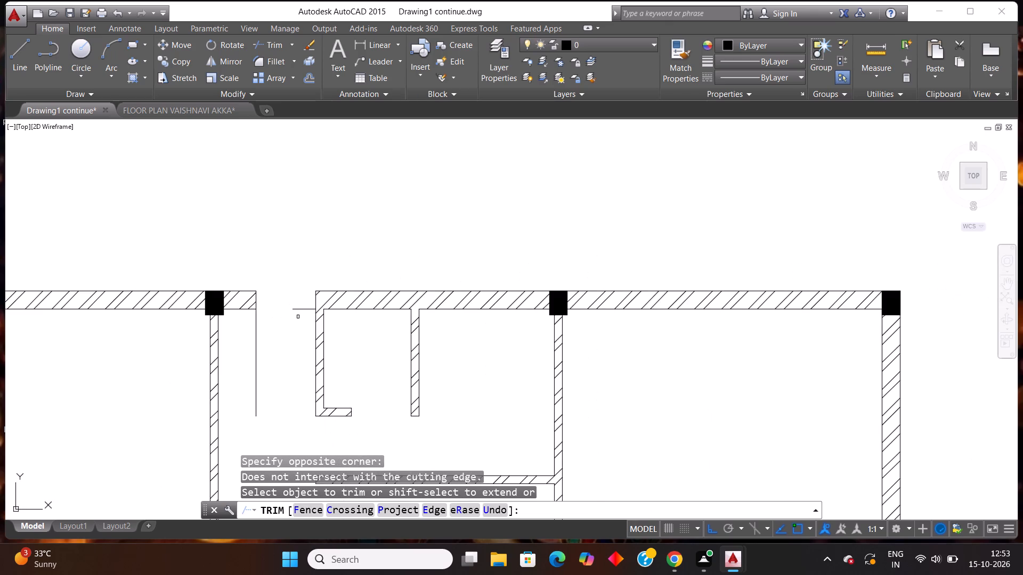
# Trim away the part of the offset line that runs south of the north wall's inner face.
pyautogui.scroll(2, 263, 350)
pyautogui.click(265, 347)
pyautogui.click(229, 354)
pyautogui.scroll(-2, 301, 331)
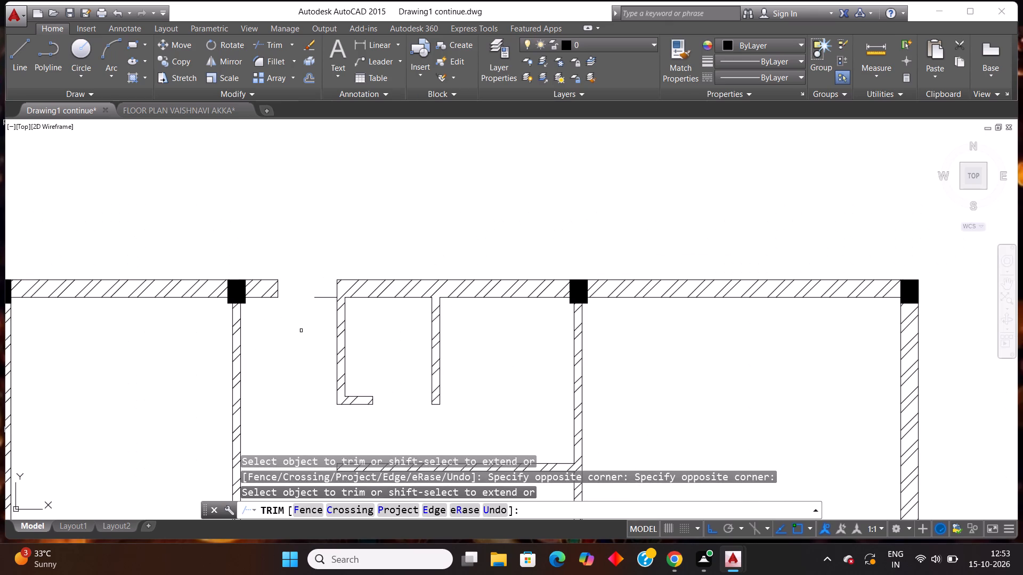
pyautogui.press('Escape')
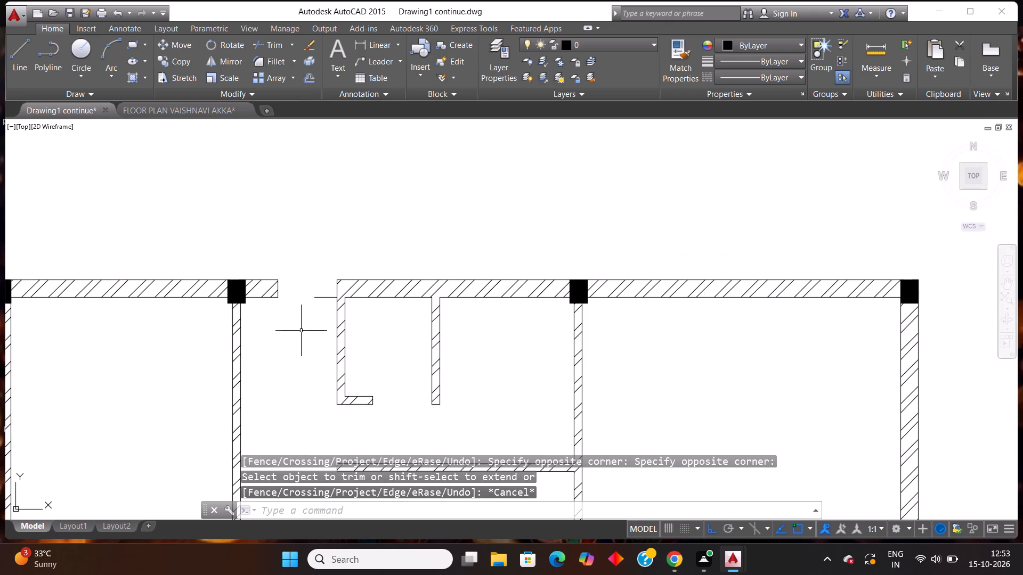
# Erase the leftover inner face line segment at the east side of the new north wall opening.
pyautogui.click(315, 311)
pyautogui.click(301, 263)
pyautogui.press('Delete')
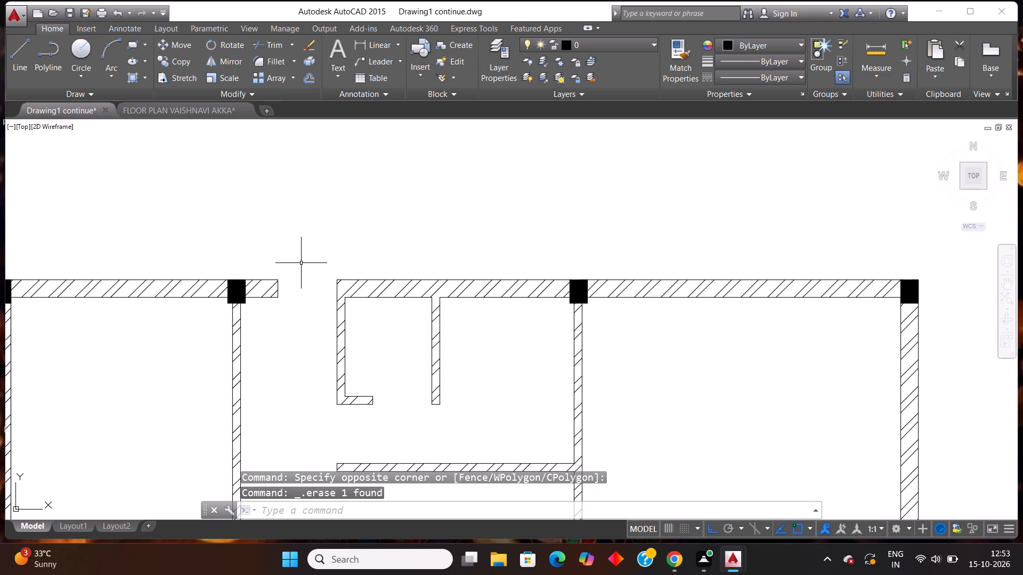
# Switch to the reference floor plan drawing and copy the D3 door symbol from its store room.
pyautogui.click(129, 111)
pyautogui.scroll(-3, 325, 313)
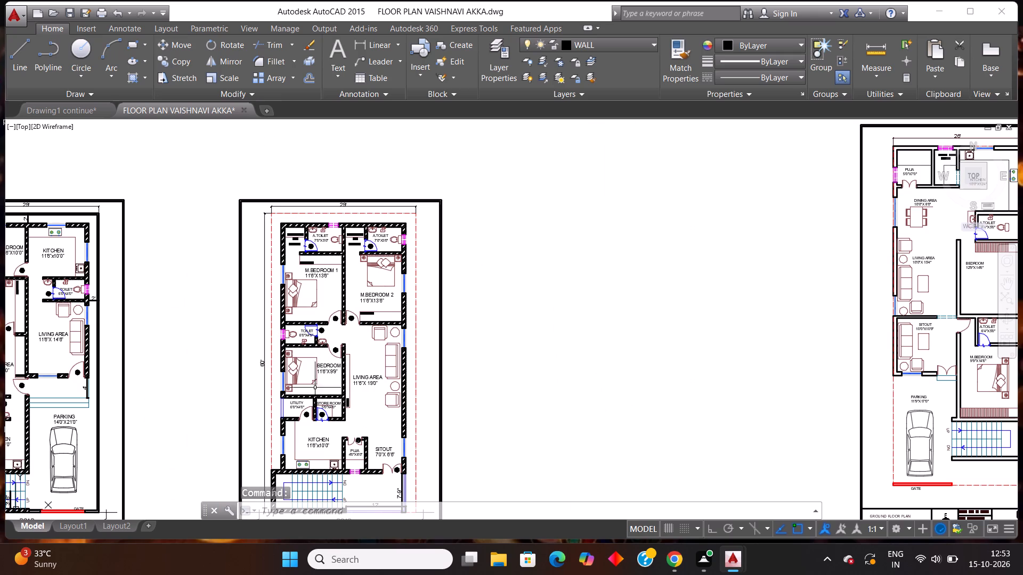
pyautogui.scroll(2, 311, 420)
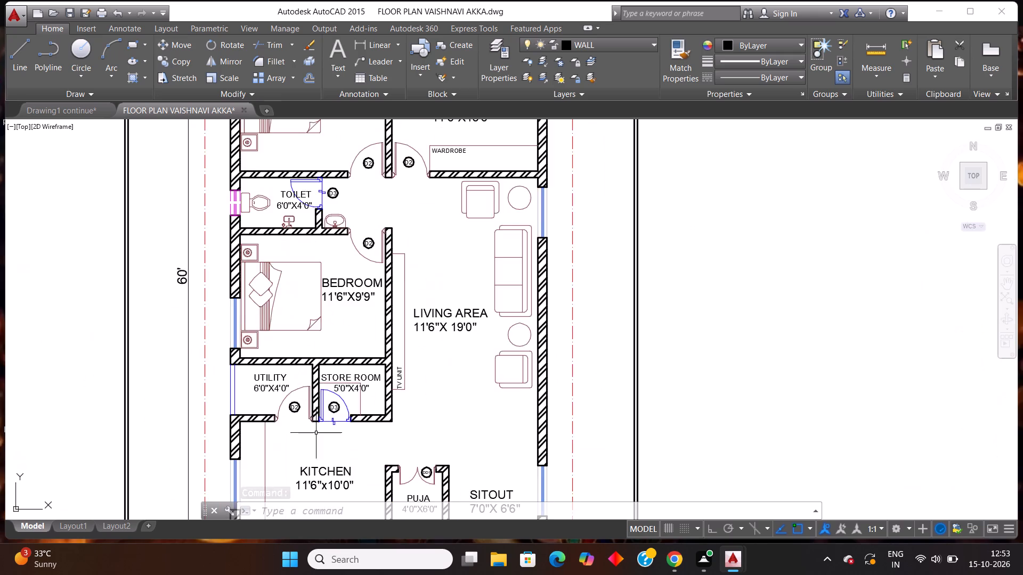
pyautogui.scroll(2, 321, 437)
pyautogui.click(355, 412)
pyautogui.click(323, 388)
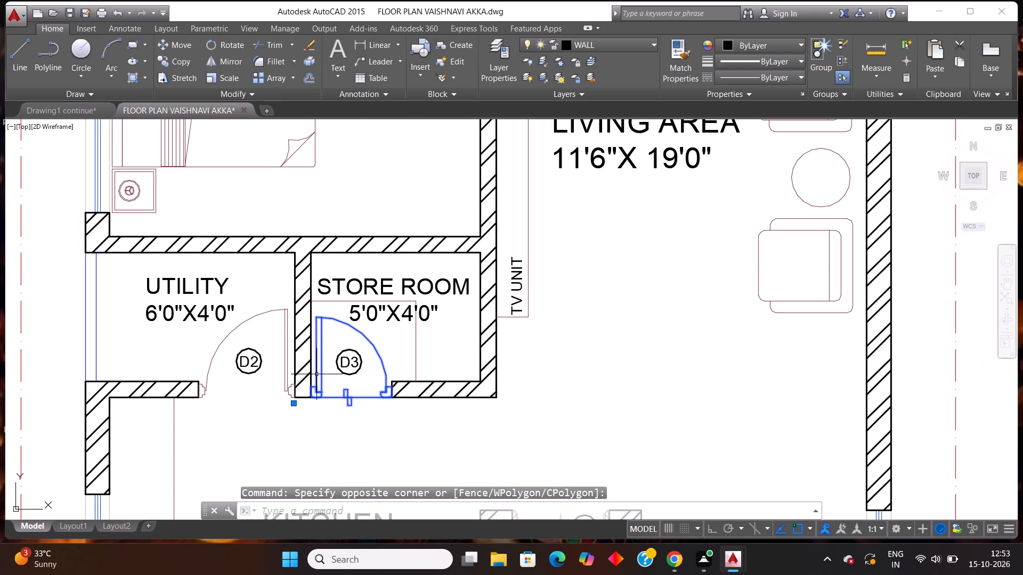
pyautogui.press('c')
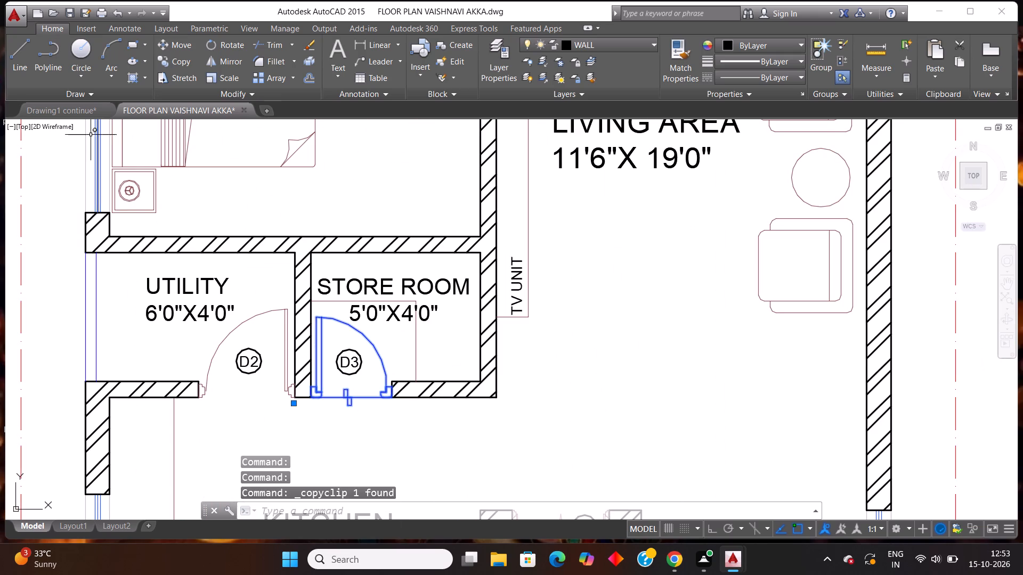
# Paste the copied door into the Drawing1 continue plan's north wall opening, aligned with the western jamb's inner corner.
pyautogui.click(62, 109)
pyautogui.hotkey('ctrl', 'v')
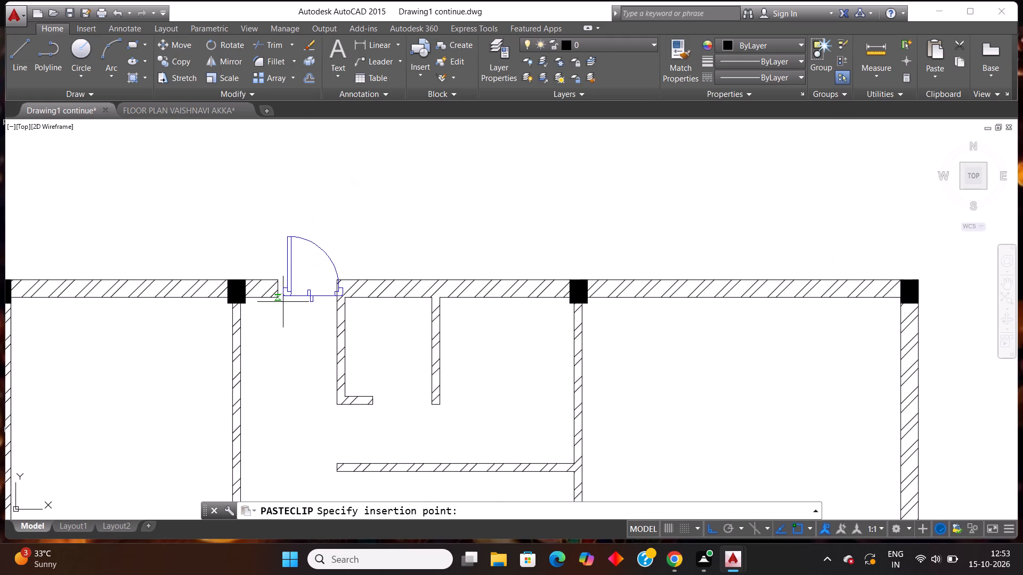
pyautogui.scroll(3, 283, 302)
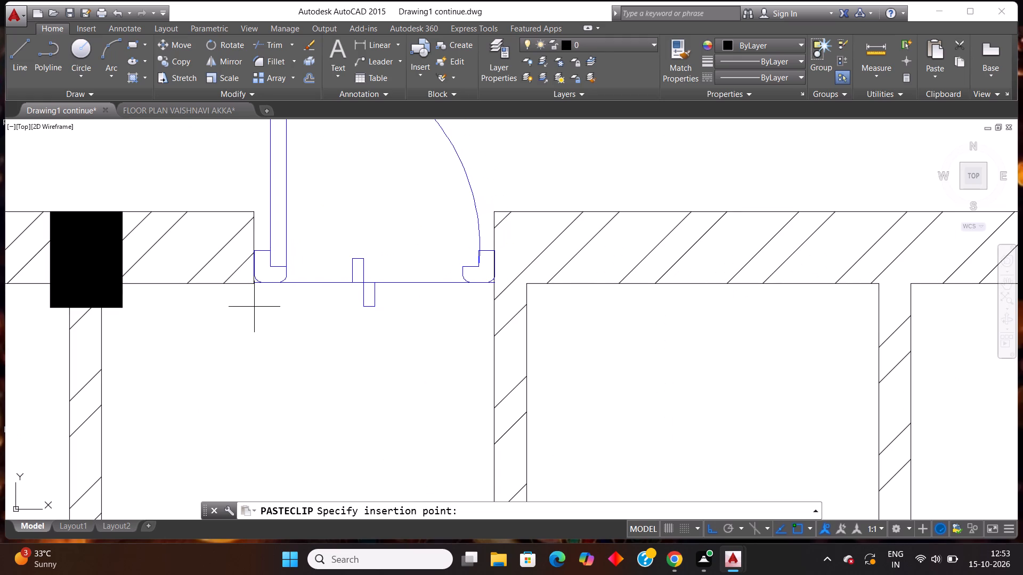
pyautogui.click(254, 307)
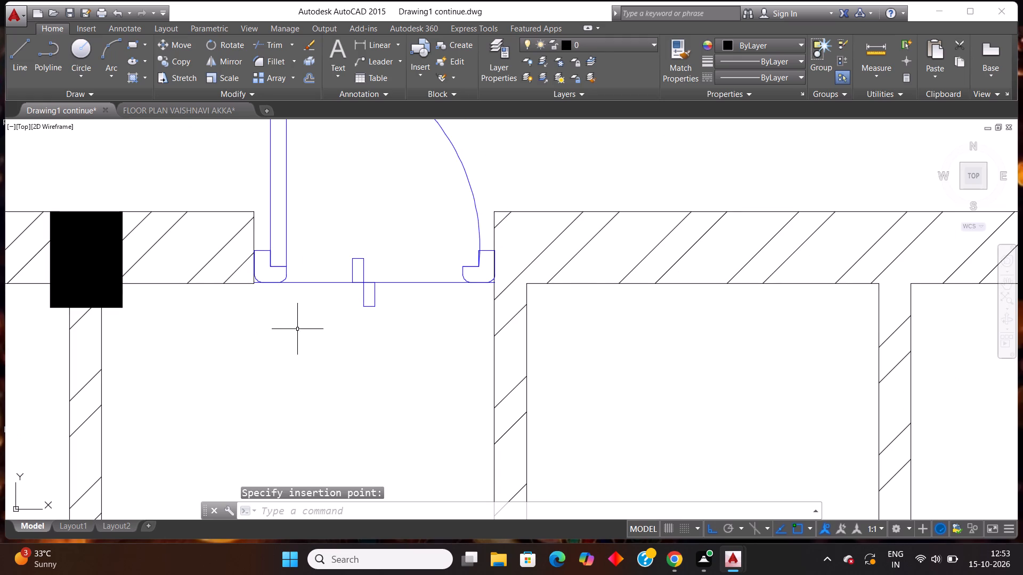
# Mirror the pasted door across a horizontal line through the top end of its leaf, keeping the source object.
pyautogui.scroll(-4, 298, 329)
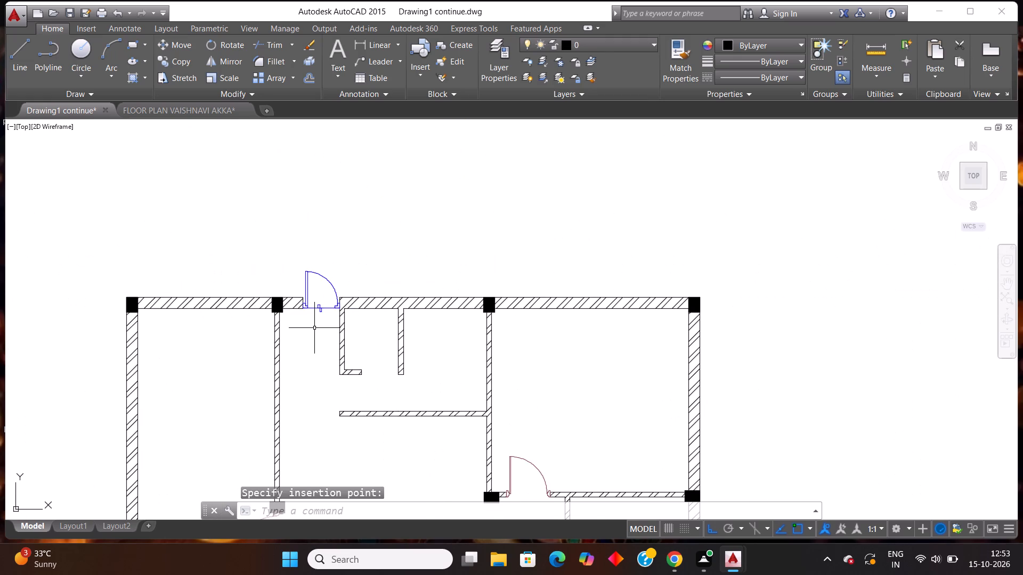
pyautogui.scroll(-1, 314, 328)
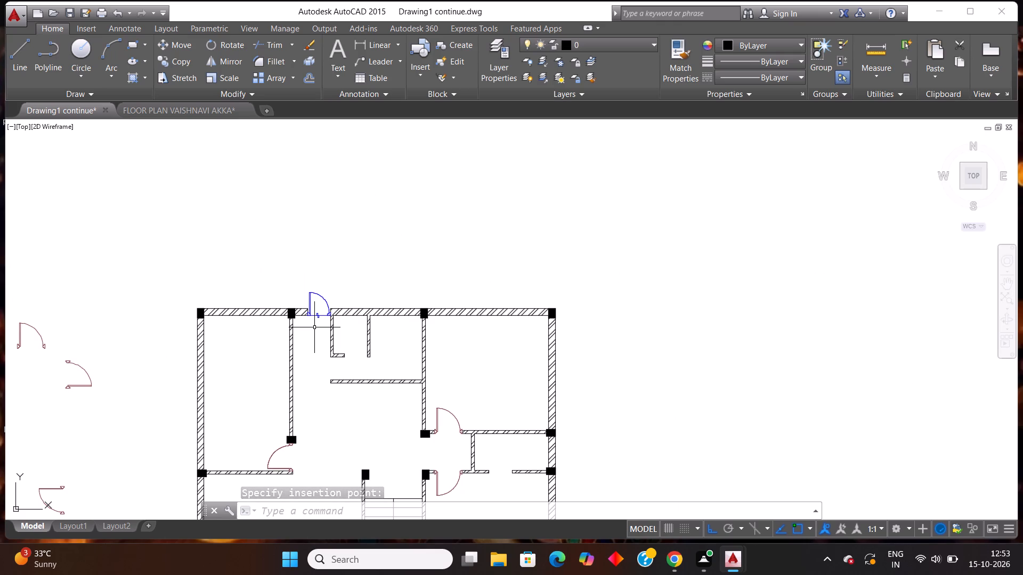
pyautogui.click(318, 326)
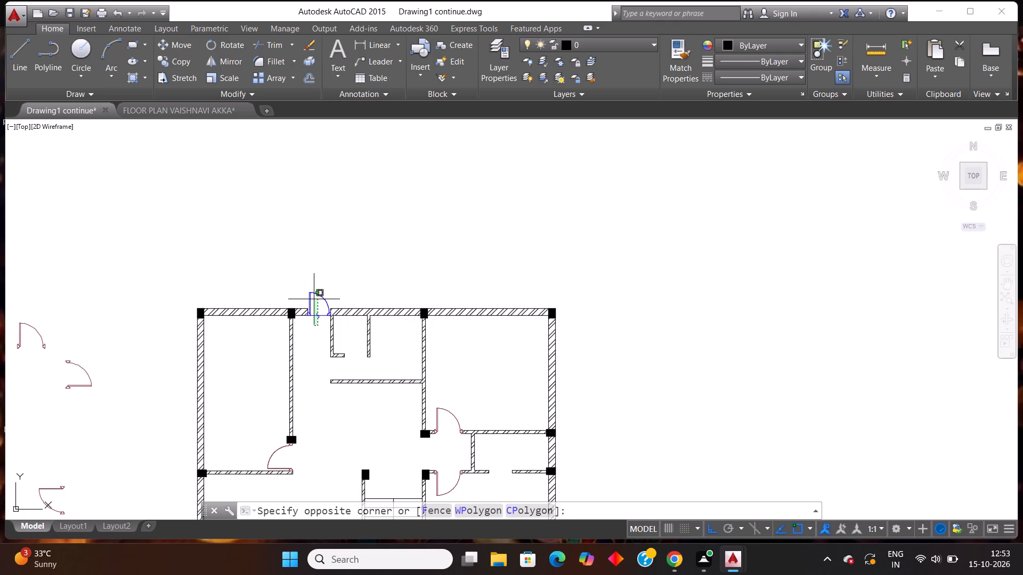
pyautogui.click(314, 299)
pyautogui.write('mi')
pyautogui.press('Return')
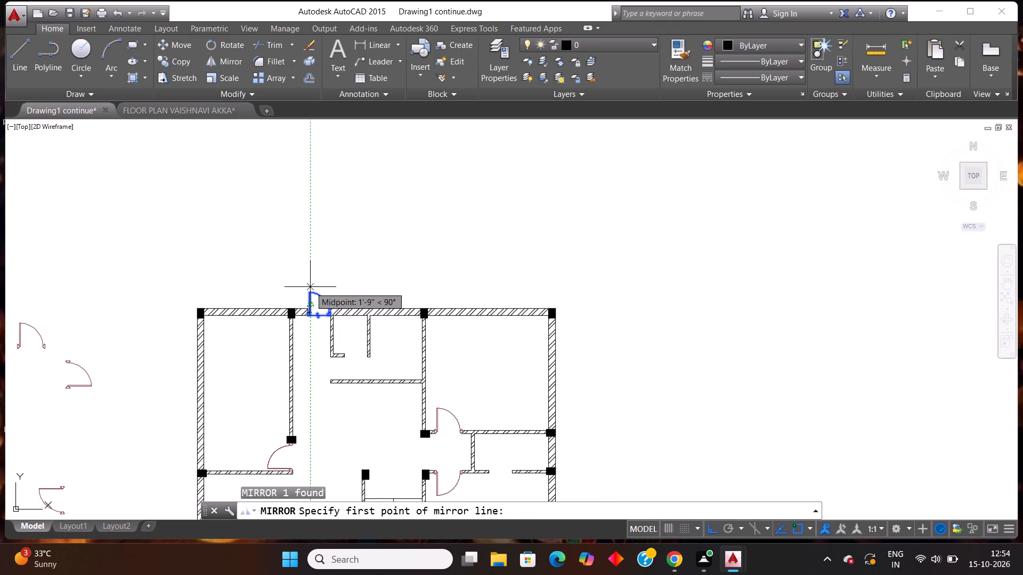
pyautogui.click(310, 294)
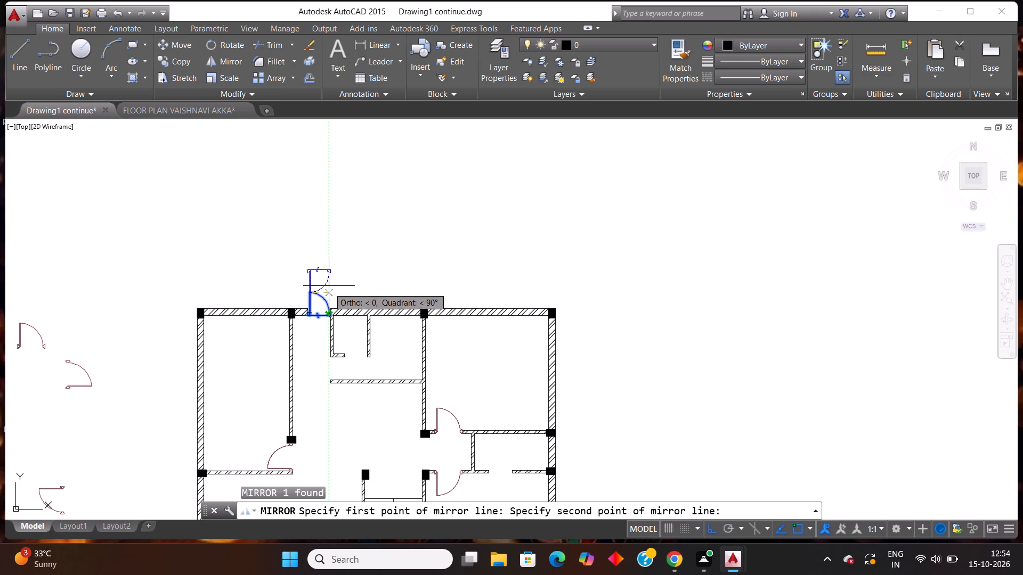
pyautogui.click(332, 283)
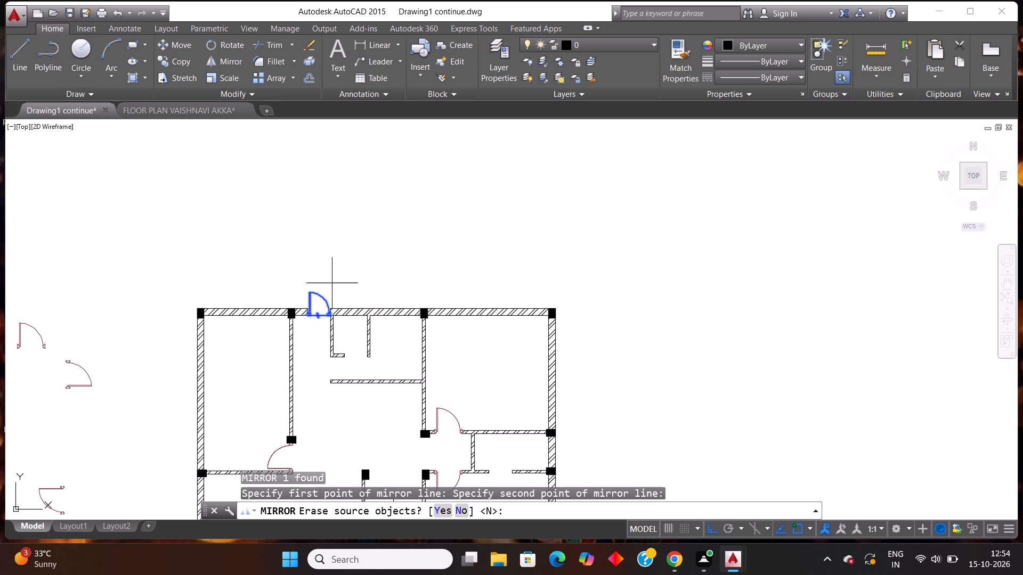
pyautogui.press('n')
pyautogui.press('Return')
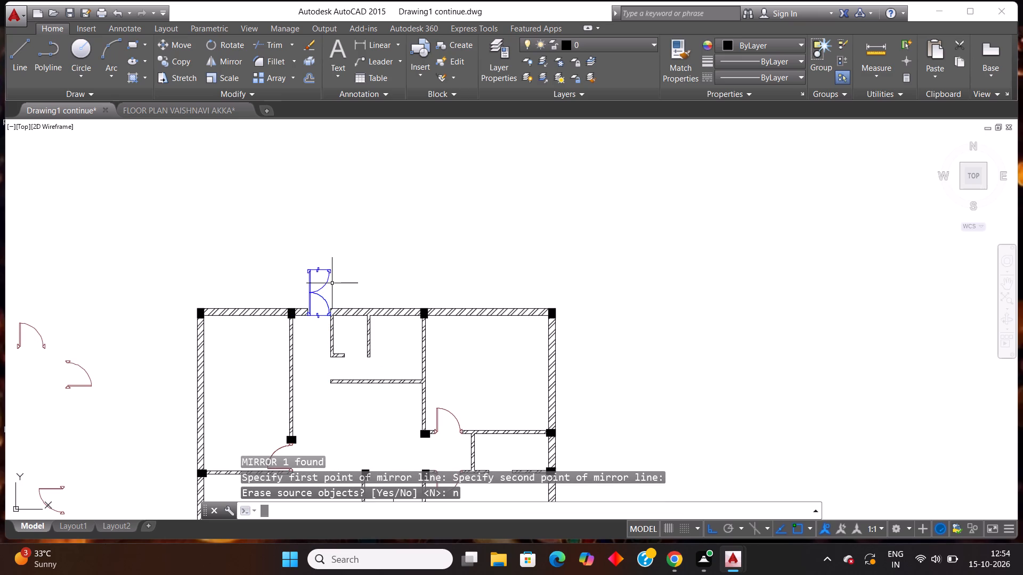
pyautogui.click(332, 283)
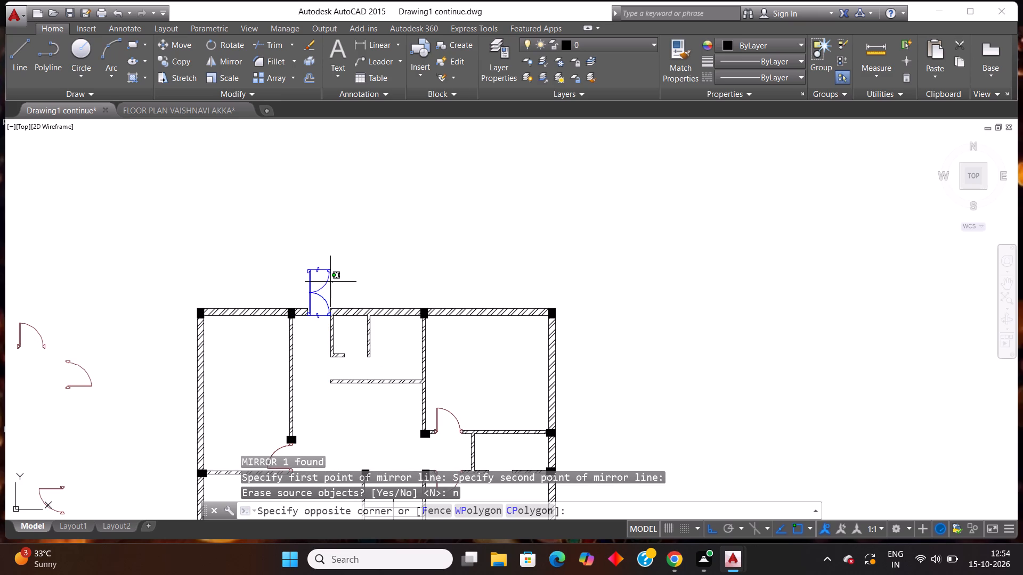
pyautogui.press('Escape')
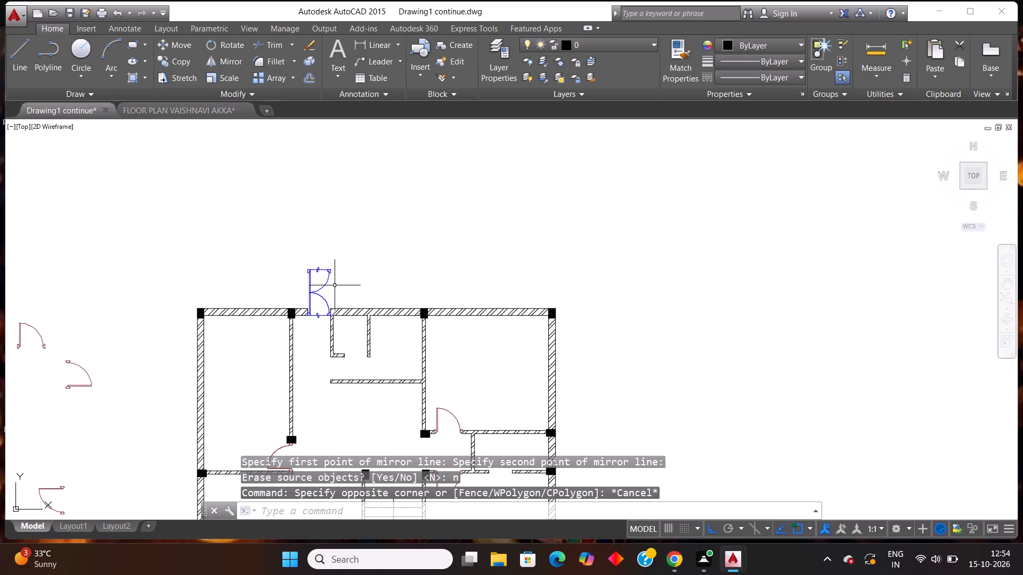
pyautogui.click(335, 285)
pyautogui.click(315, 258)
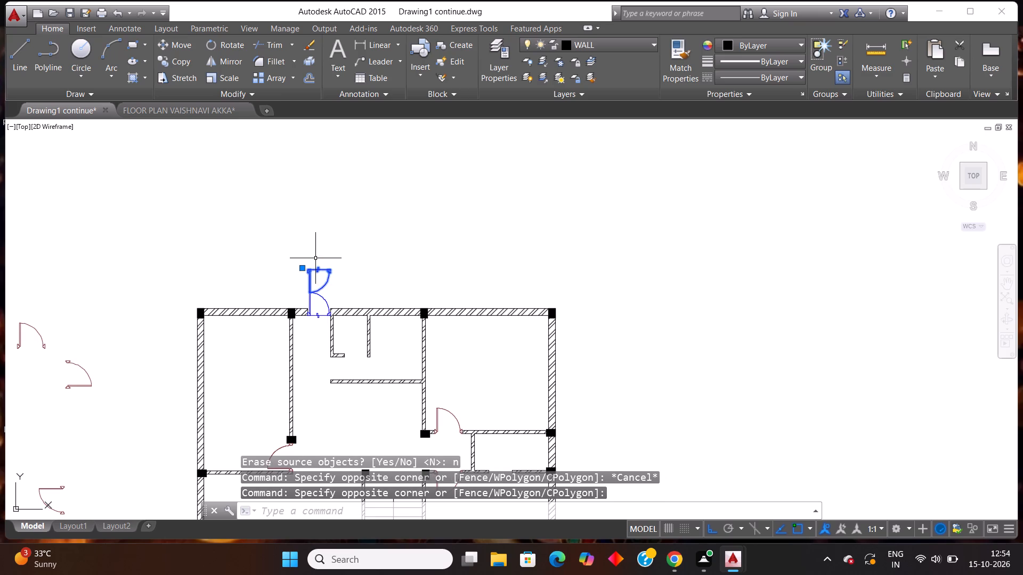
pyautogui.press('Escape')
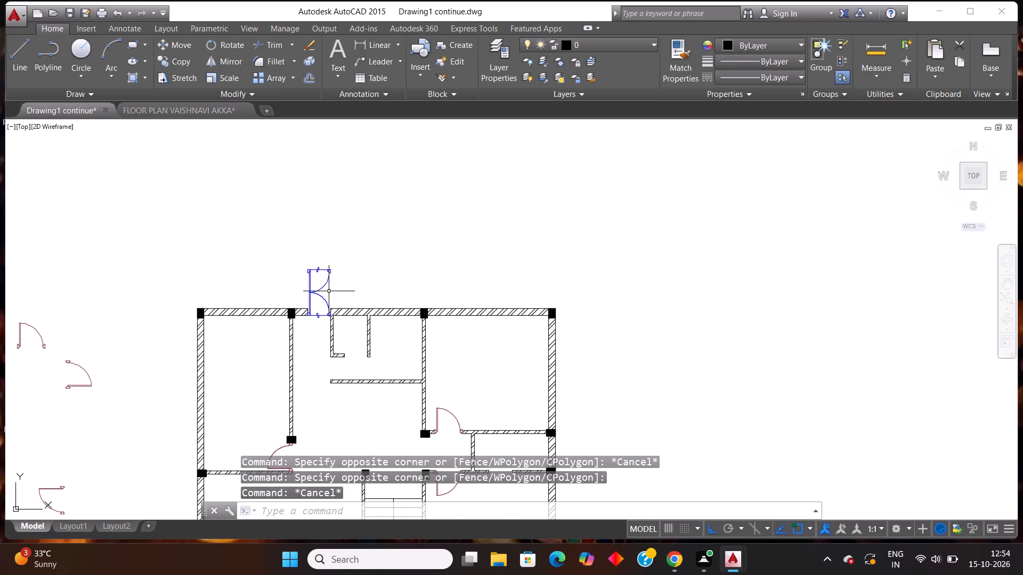
# Copy the door standing in the north wall opening and paste a spare in the empty space north of the plan.
pyautogui.click(329, 292)
pyautogui.click(319, 300)
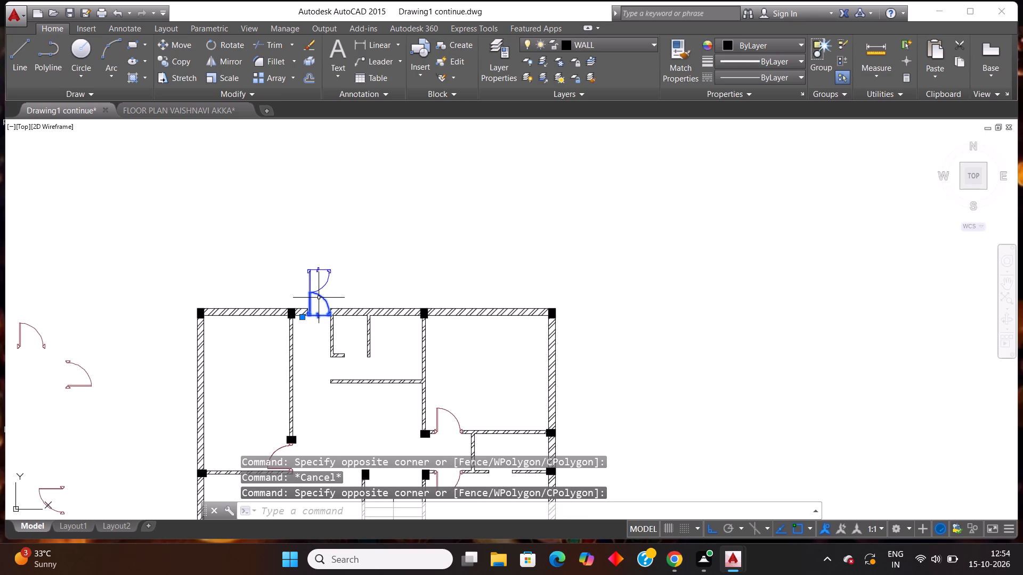
pyautogui.hotkey('ctrl', 'c')
pyautogui.hotkey('ctrl', 'v')
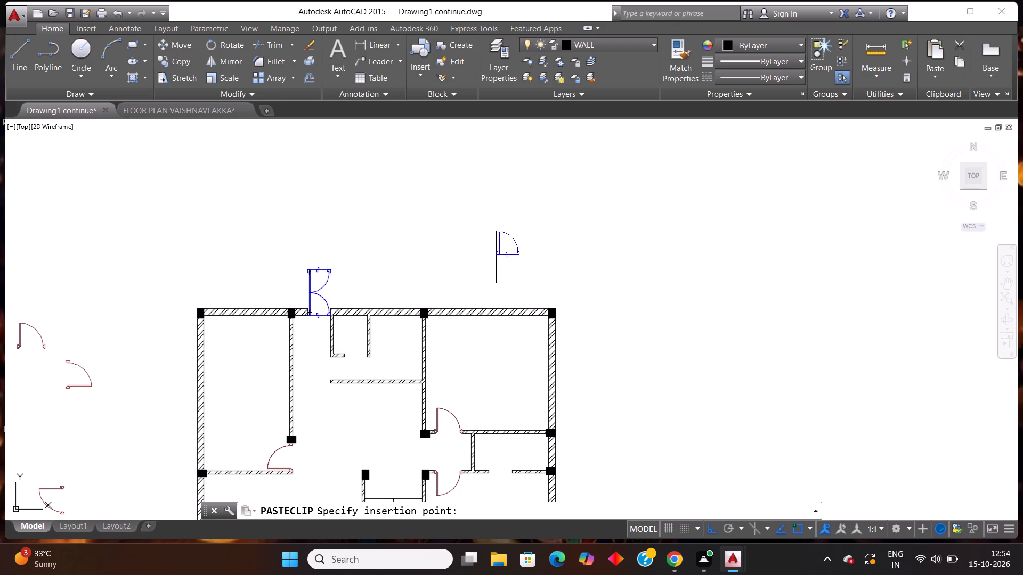
pyautogui.click(496, 257)
# Erase the original door from the north wall opening, keeping its mirrored copy above.
pyautogui.click(331, 294)
pyautogui.click(311, 312)
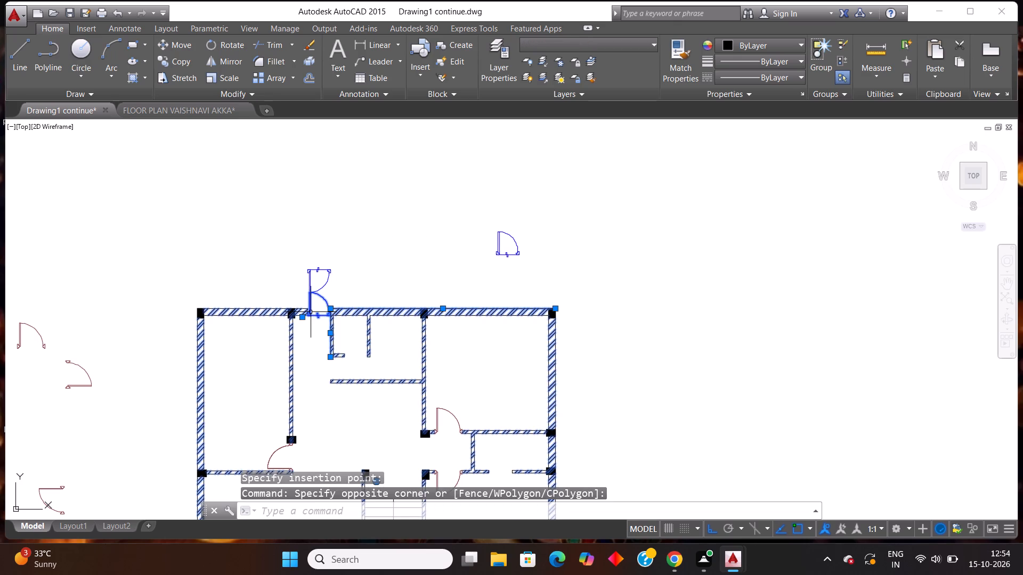
pyautogui.press('Escape')
pyautogui.click(318, 306)
pyautogui.click(342, 287)
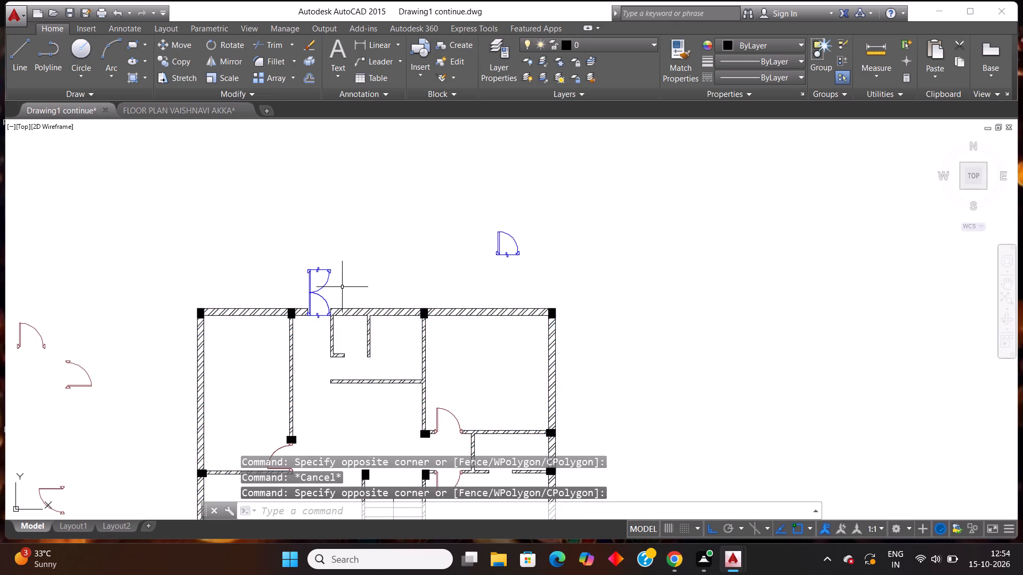
pyautogui.moveTo(342, 287); pyautogui.dragTo(334, 289)
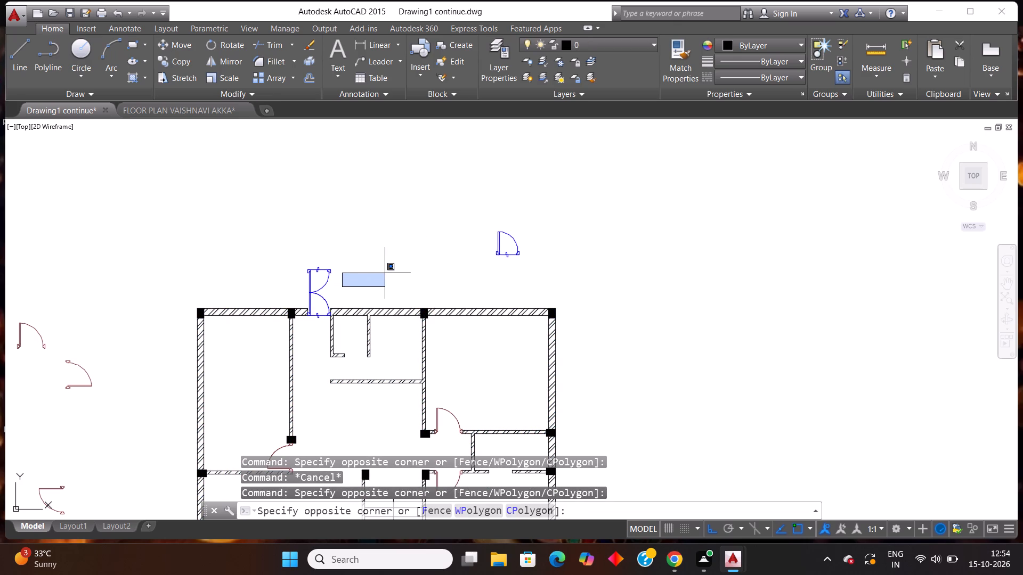
pyautogui.press('Escape')
pyautogui.scroll(3, 290, 320)
pyautogui.click(440, 228)
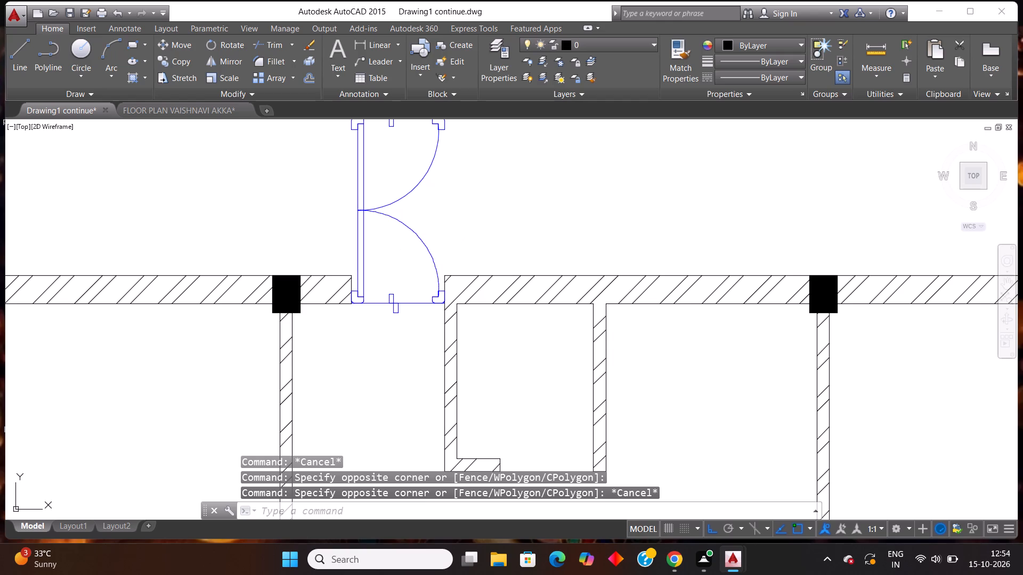
pyautogui.click(385, 242)
pyautogui.press('Delete')
# Move the mirrored door by its upper west frame corner to the western jamb's outer corner in the north wall opening.
pyautogui.scroll(-3, 385, 242)
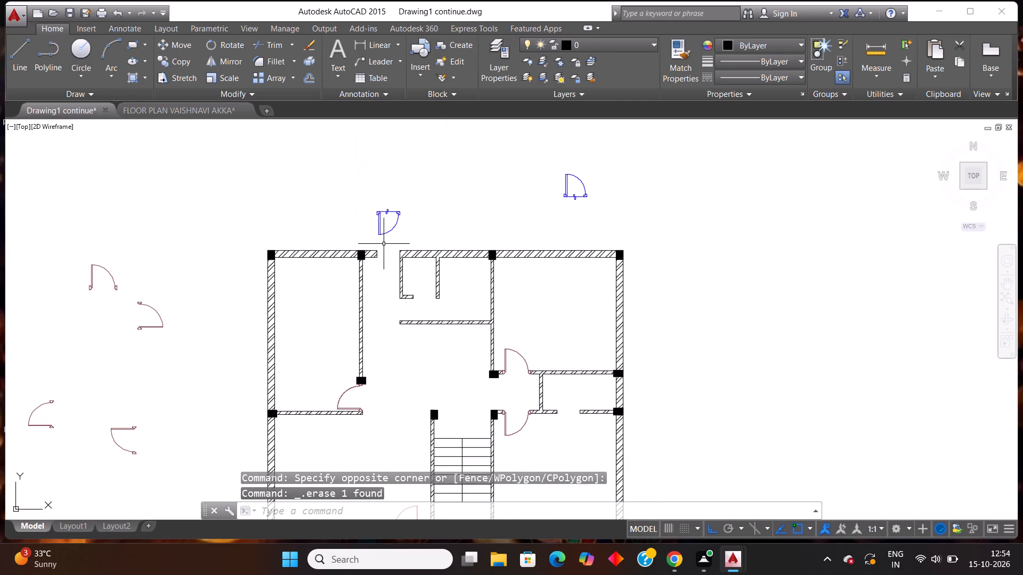
pyautogui.scroll(-1, 355, 265)
pyautogui.scroll(2, 367, 257)
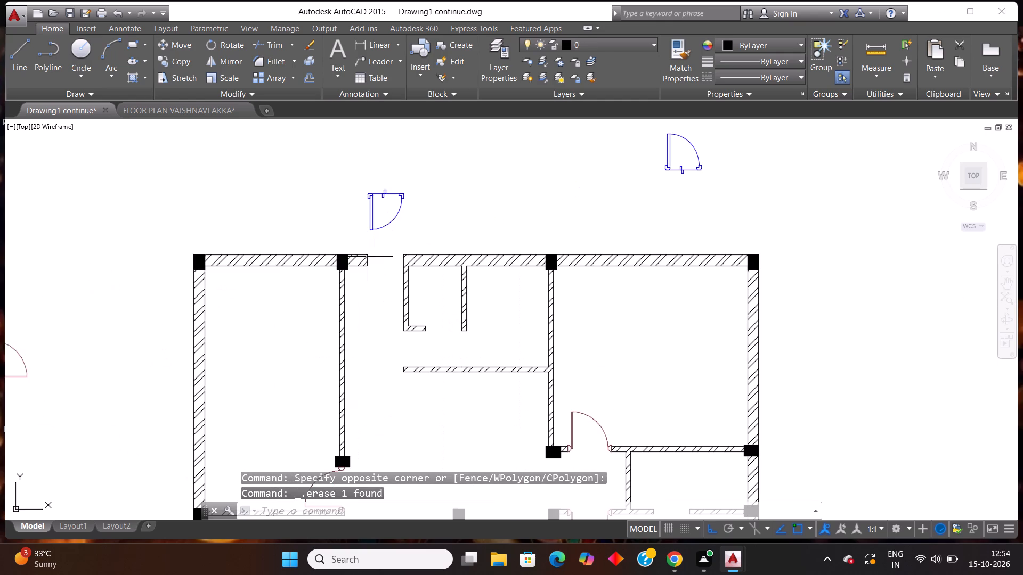
pyautogui.scroll(-2, 367, 257)
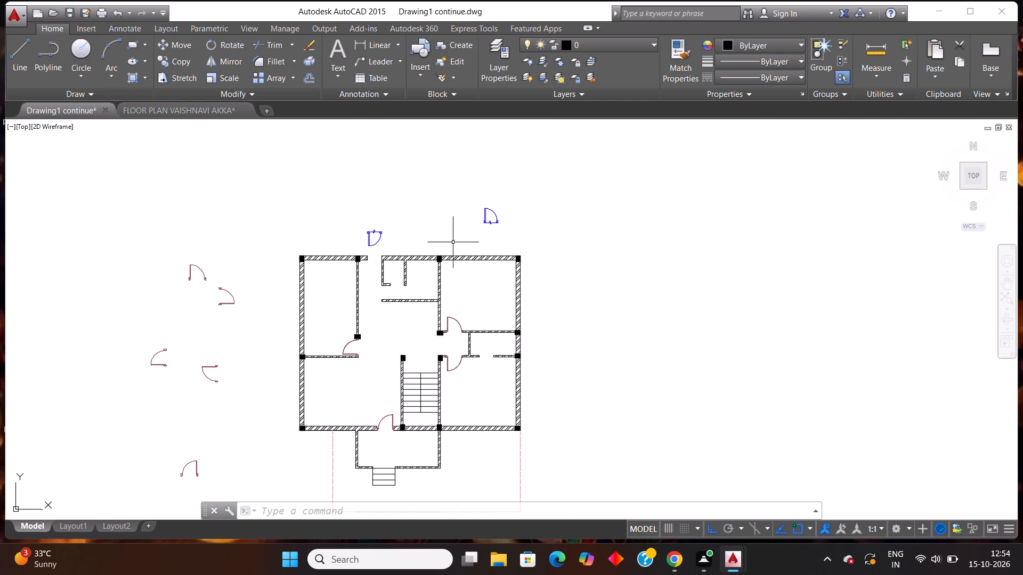
pyautogui.scroll(1, 399, 254)
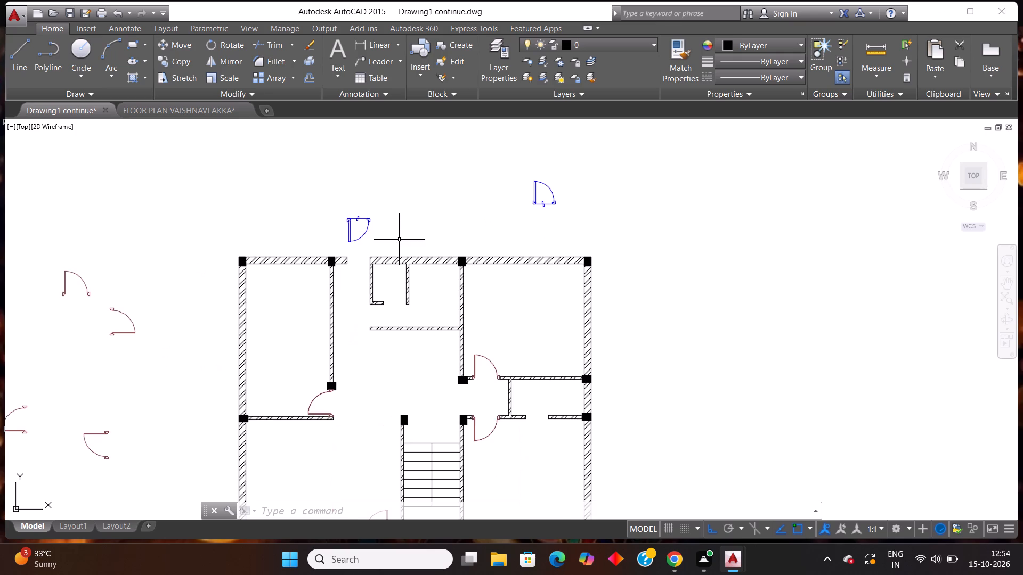
pyautogui.click(399, 240)
pyautogui.click(344, 191)
pyautogui.press('m')
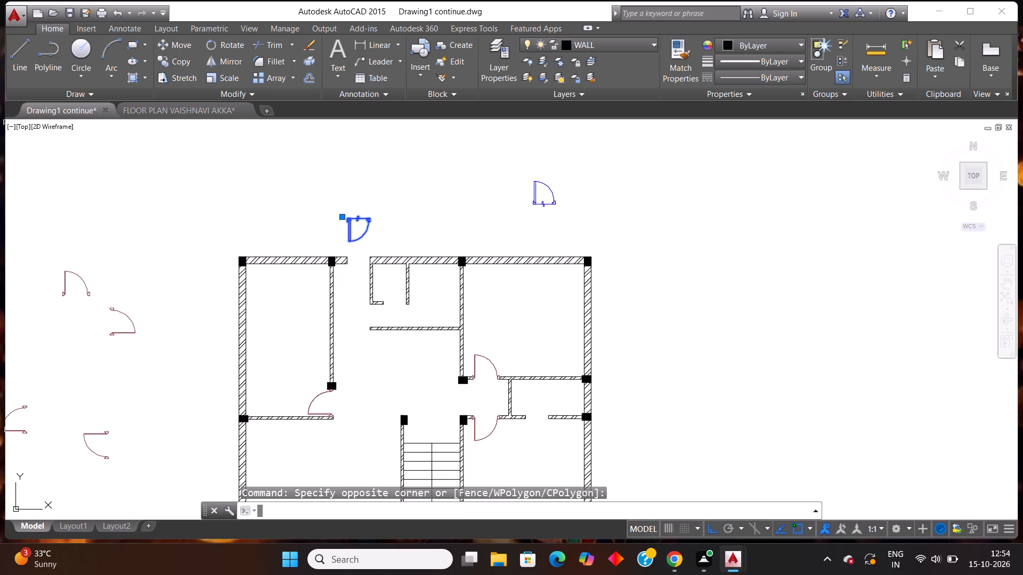
pyautogui.press('Return')
pyautogui.scroll(2, 366, 227)
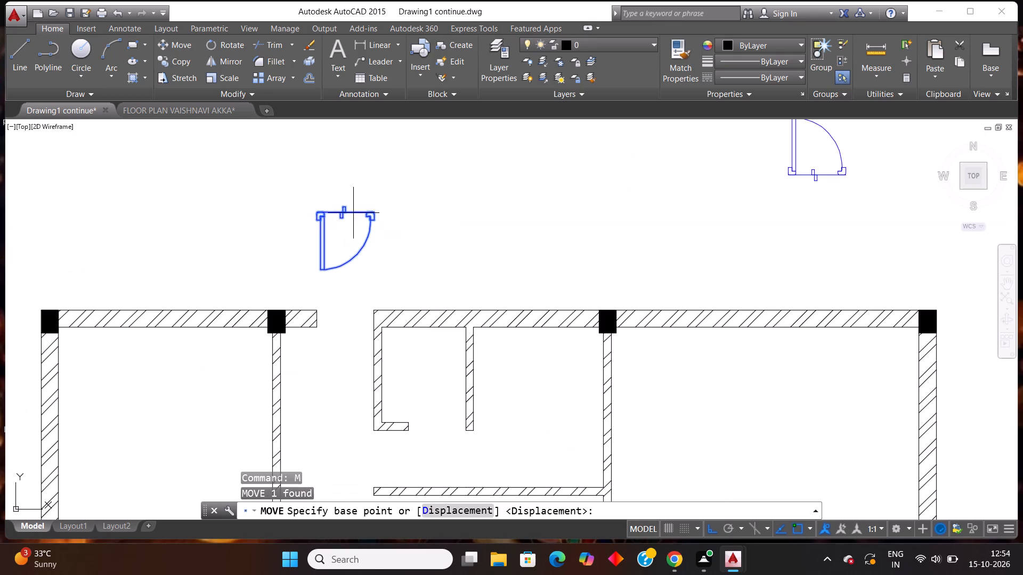
pyautogui.click(313, 212)
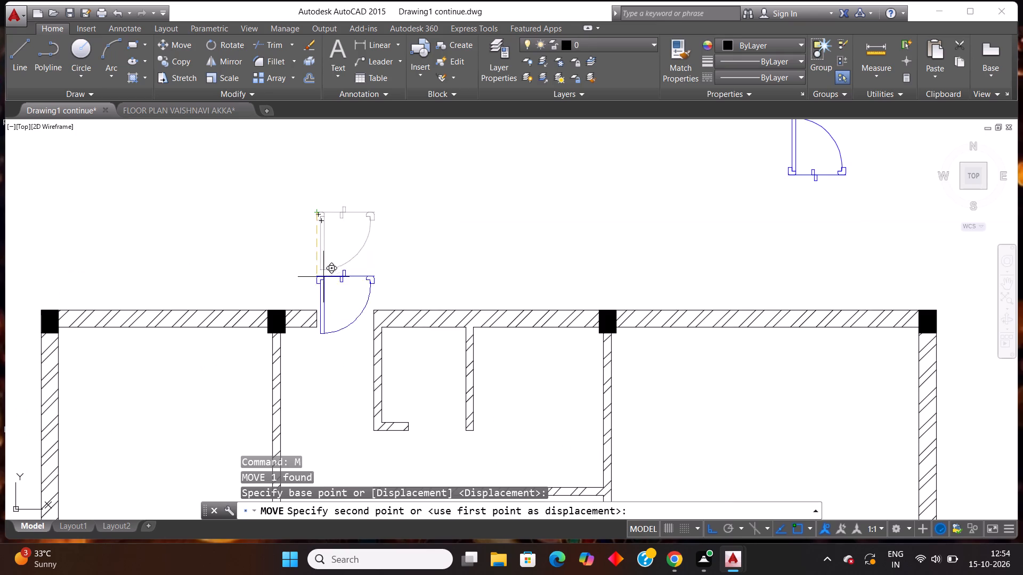
pyautogui.click(315, 313)
# Mirror the spare door north of the plan across a vertical line through its leaf side, keeping the source object.
pyautogui.scroll(-3, 381, 262)
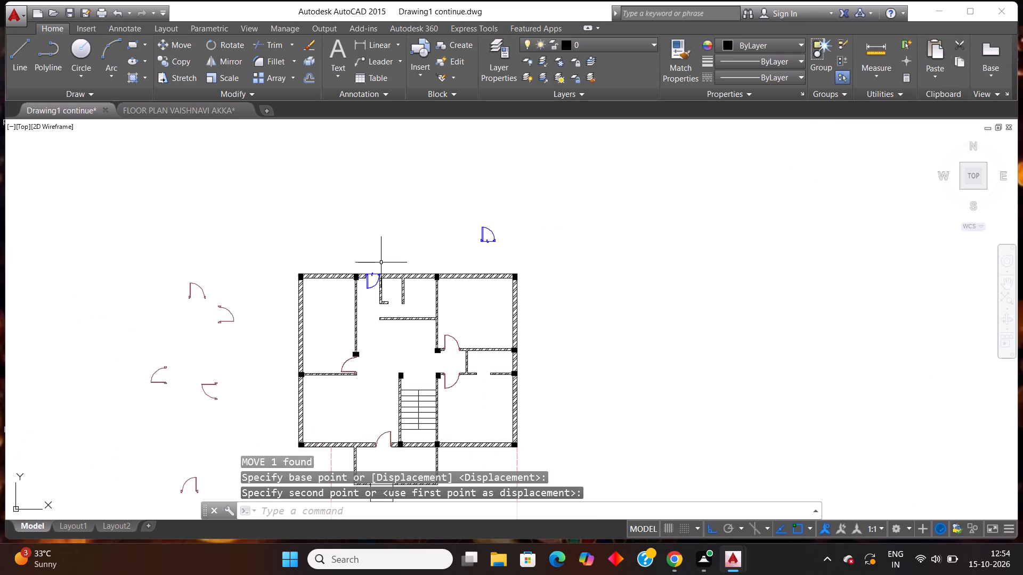
pyautogui.scroll(-2, 386, 273)
pyautogui.scroll(2, 413, 295)
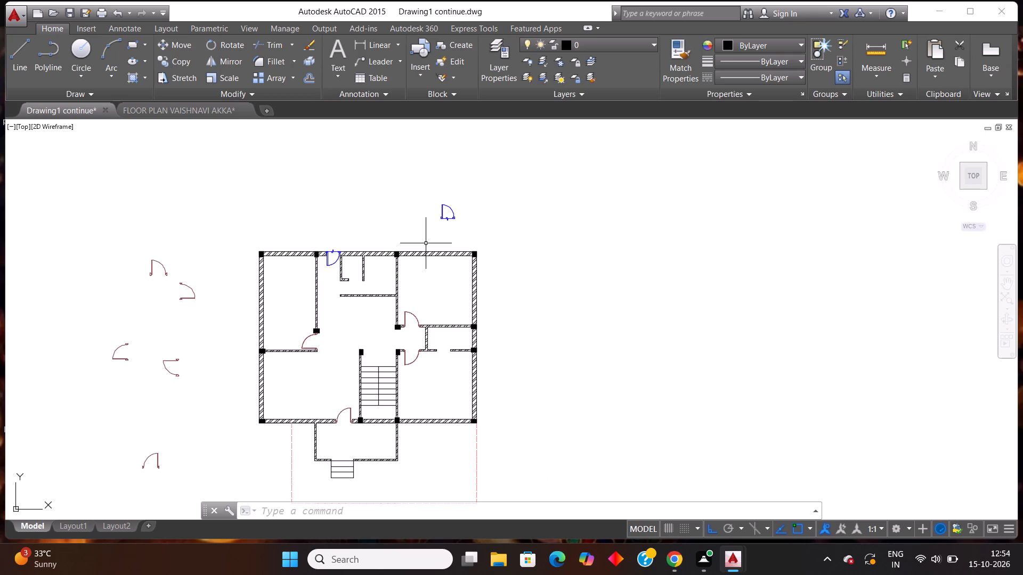
pyautogui.scroll(1, 459, 229)
pyautogui.click(459, 229)
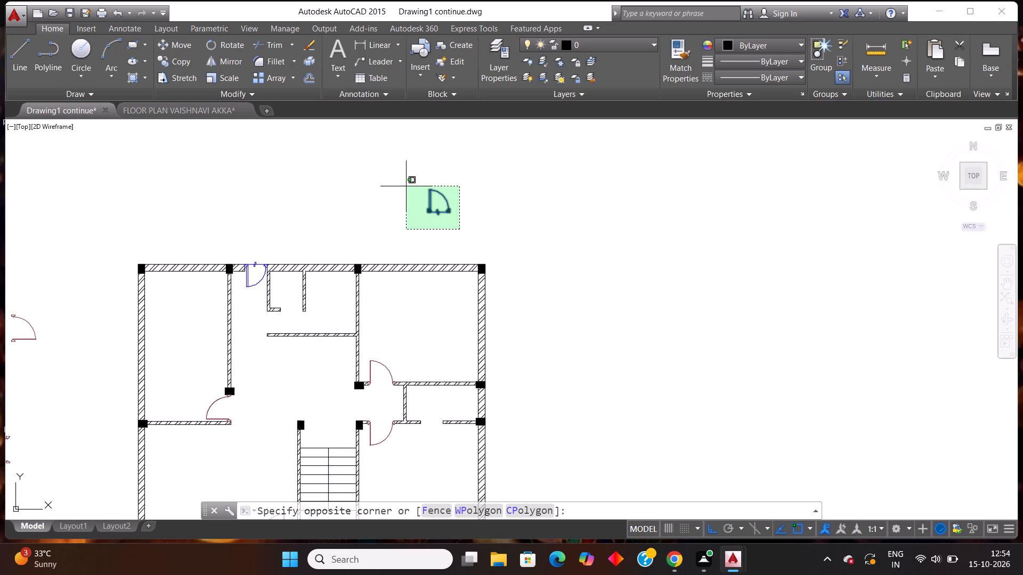
pyautogui.click(395, 179)
pyautogui.write('mi')
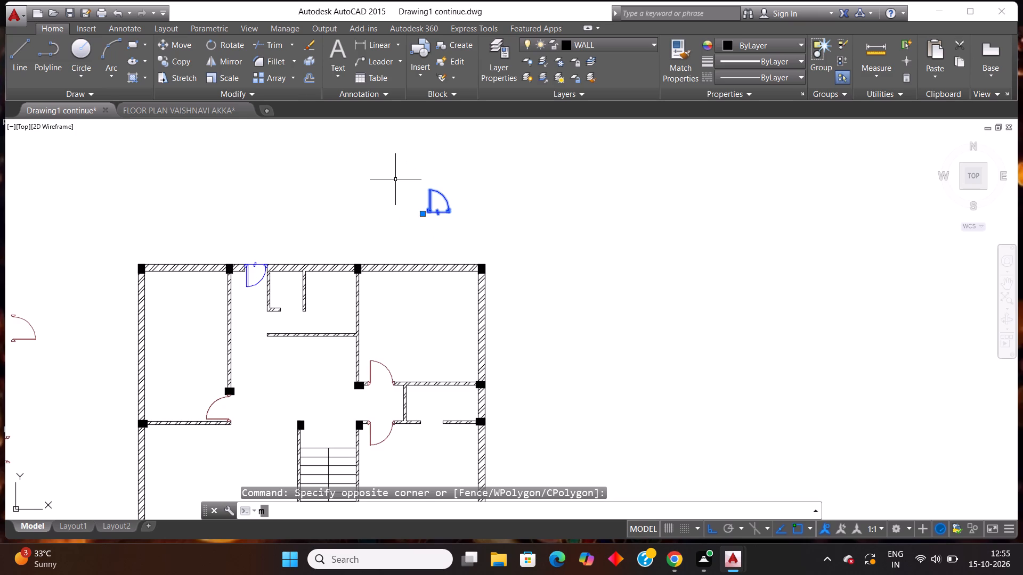
pyautogui.press('Return')
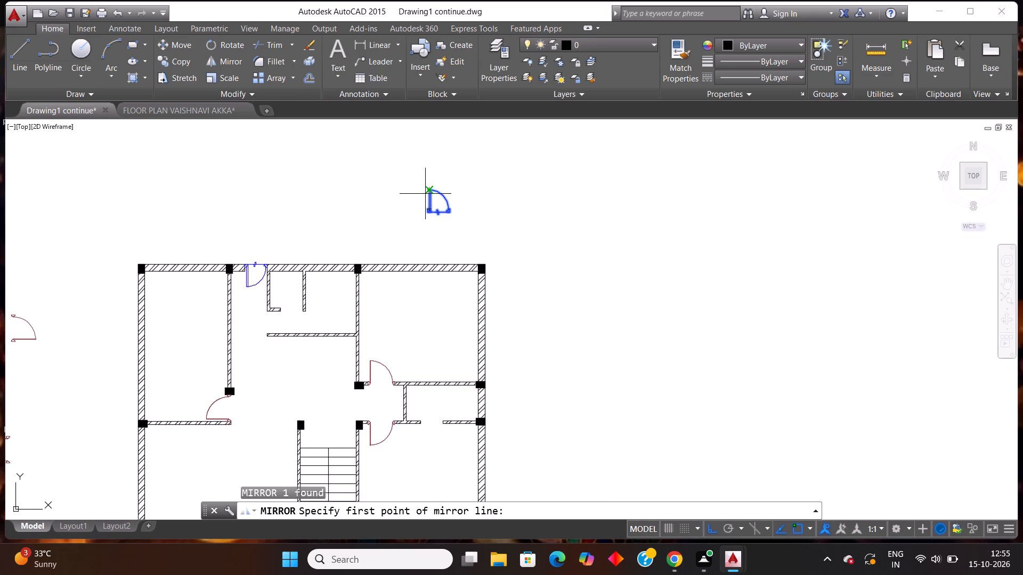
pyautogui.click(425, 193)
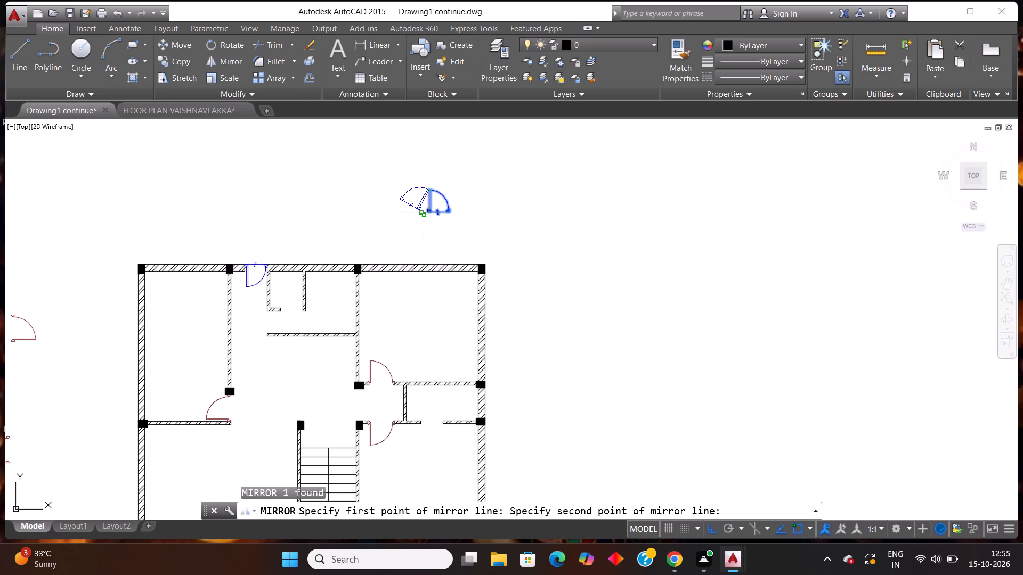
pyautogui.click(422, 228)
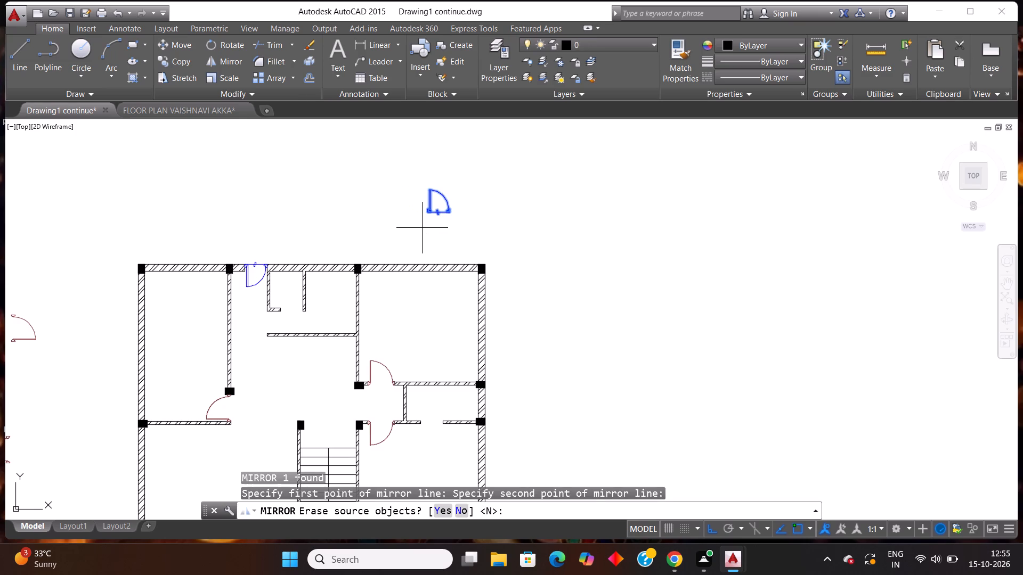
pyautogui.press('n')
pyautogui.press('Return')
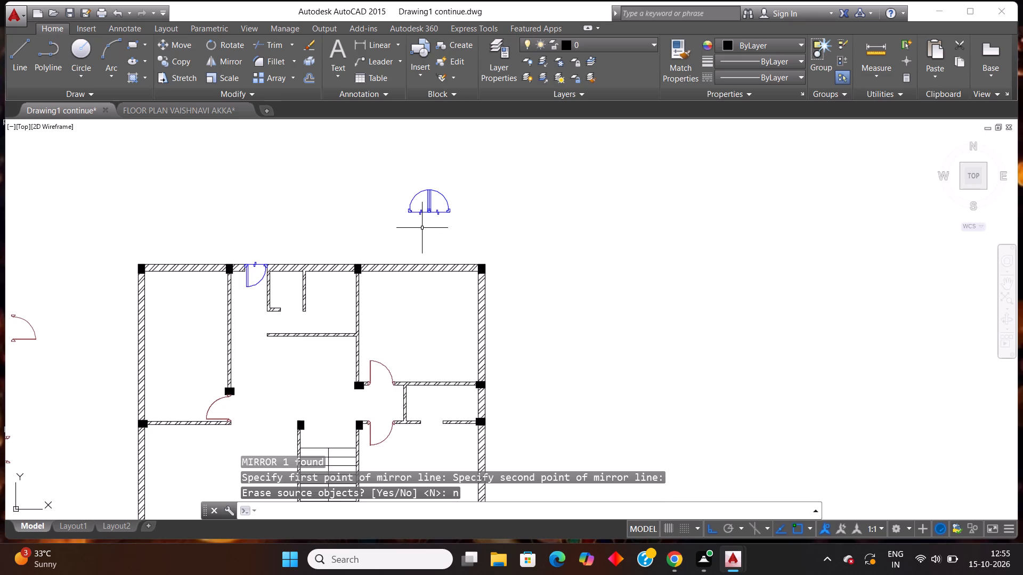
# Copy the newly mirrored door and paste it in the south opening of the small room beside the north wall door.
pyautogui.click(419, 229)
pyautogui.click(404, 195)
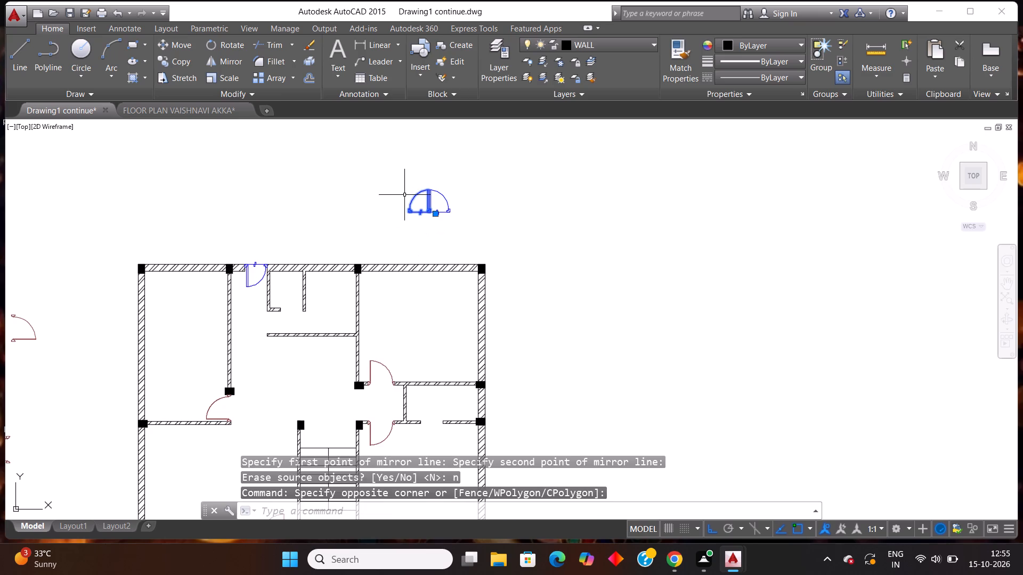
pyautogui.hotkey('ctrl', 'c')
pyautogui.hotkey('ctrl', 'v')
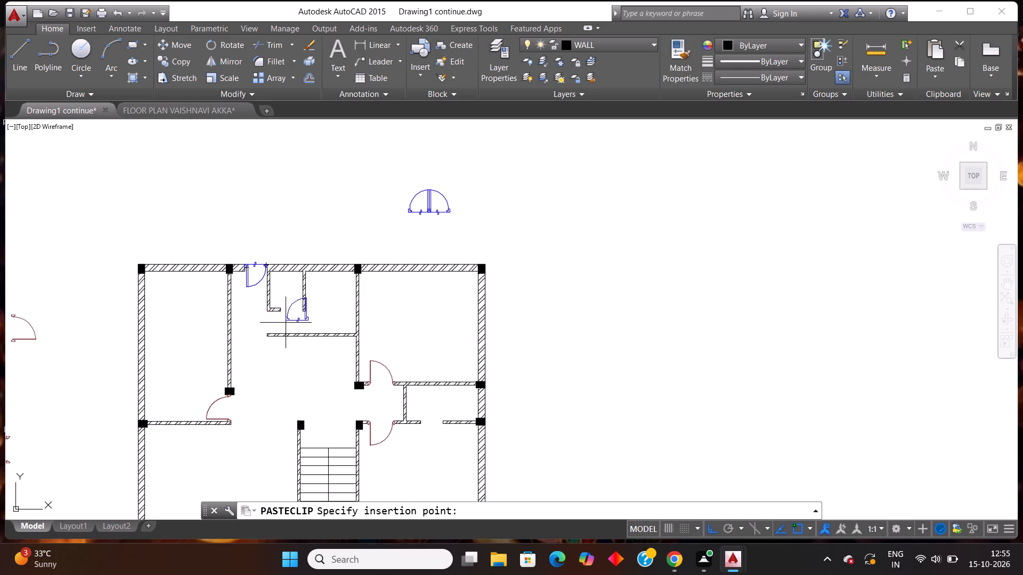
pyautogui.scroll(3, 282, 309)
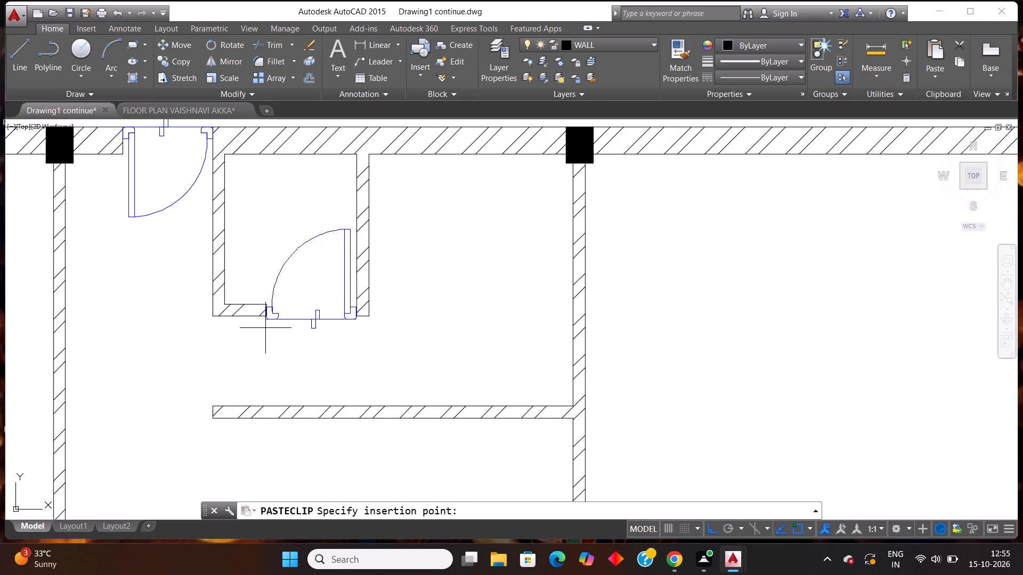
pyautogui.scroll(1, 267, 330)
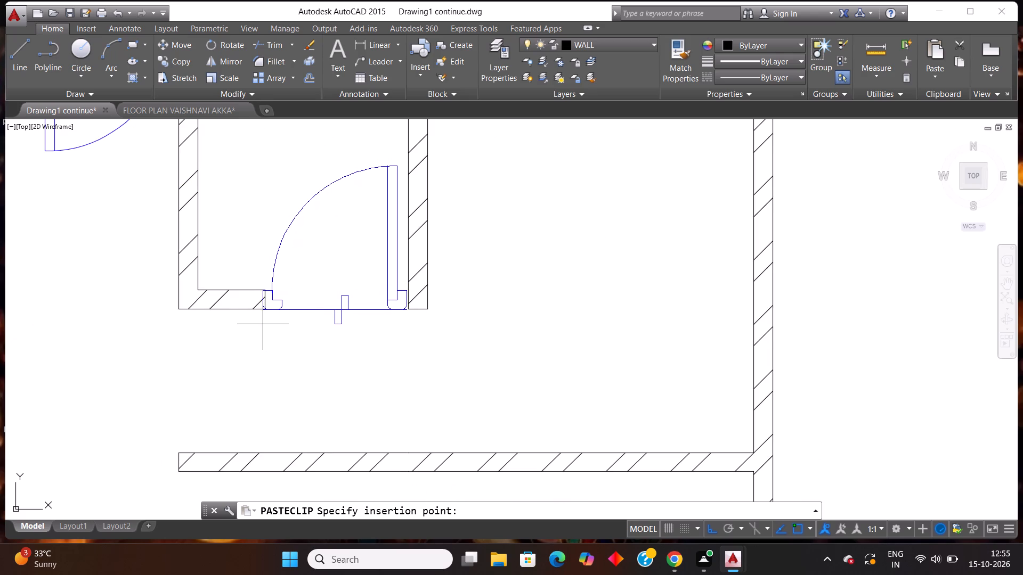
pyautogui.click(265, 324)
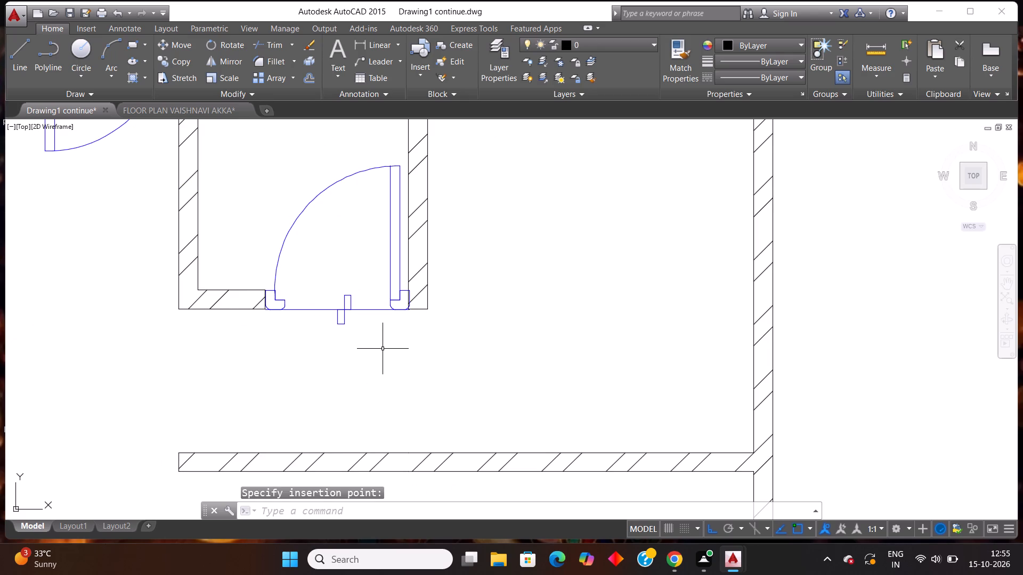
# Move the small room's door by its lower west frame corner to the outer corner of the adjoining wall stub.
pyautogui.scroll(3, 351, 333)
pyautogui.scroll(-2, 337, 315)
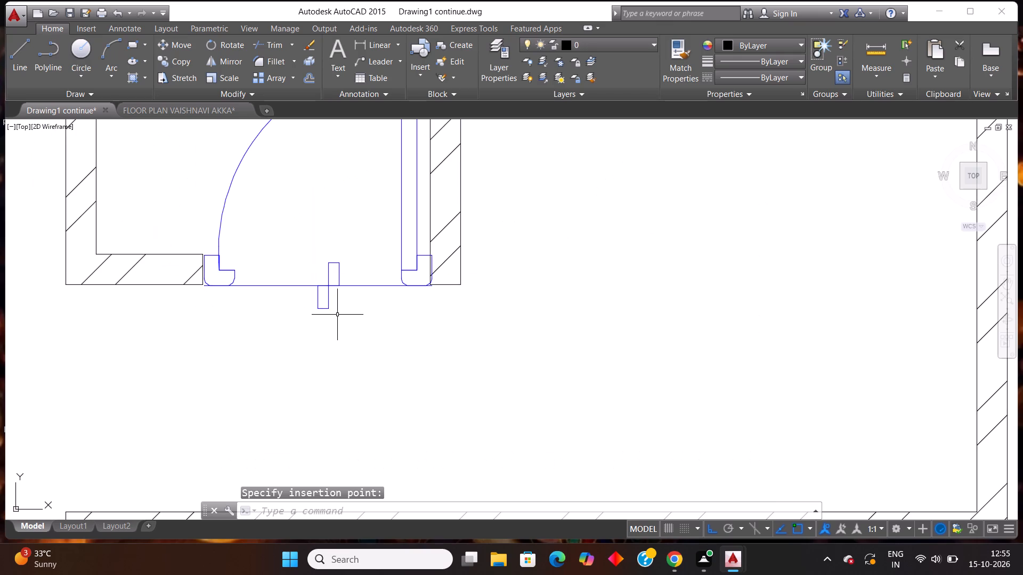
pyautogui.scroll(1, 312, 300)
pyautogui.click(315, 325)
pyautogui.click(265, 239)
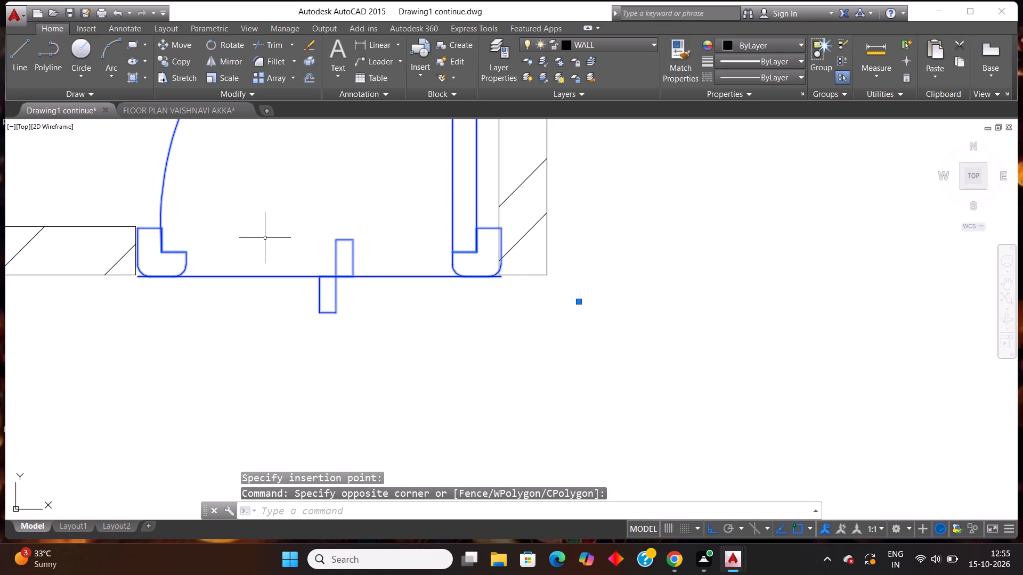
pyautogui.press('m')
pyautogui.press('Return')
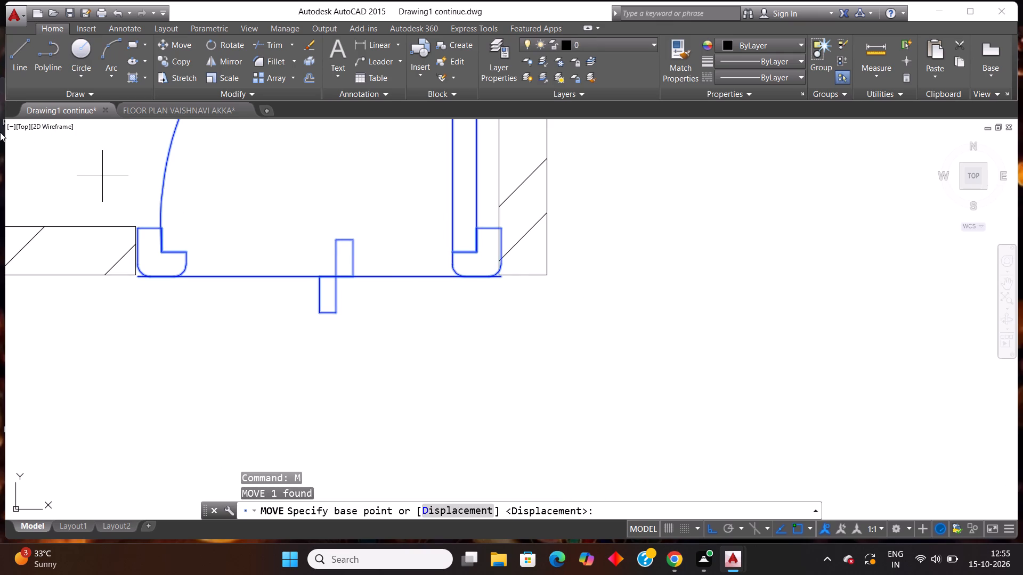
pyautogui.scroll(2, 144, 240)
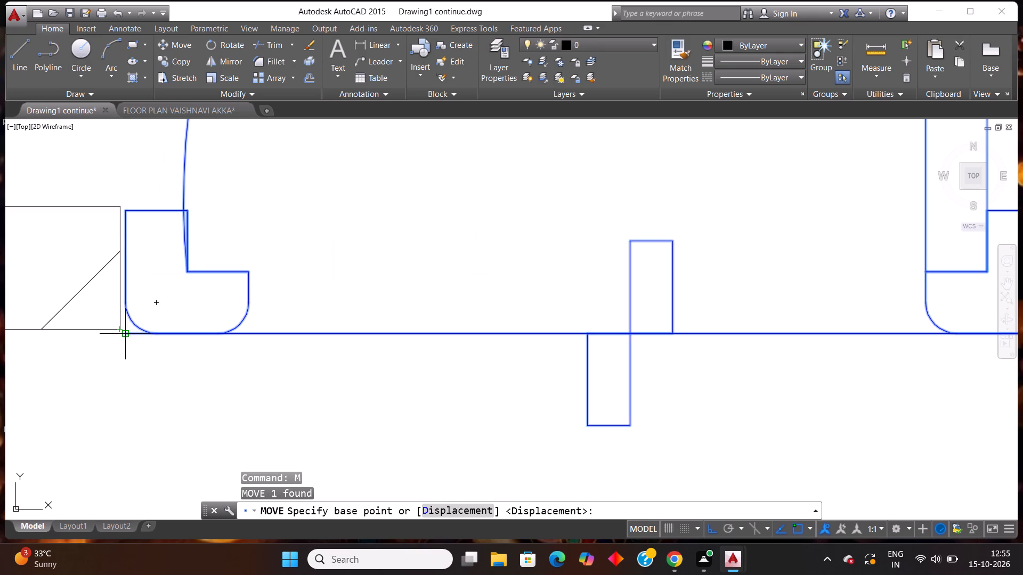
pyautogui.click(125, 333)
pyautogui.click(120, 328)
pyautogui.scroll(-1, 225, 341)
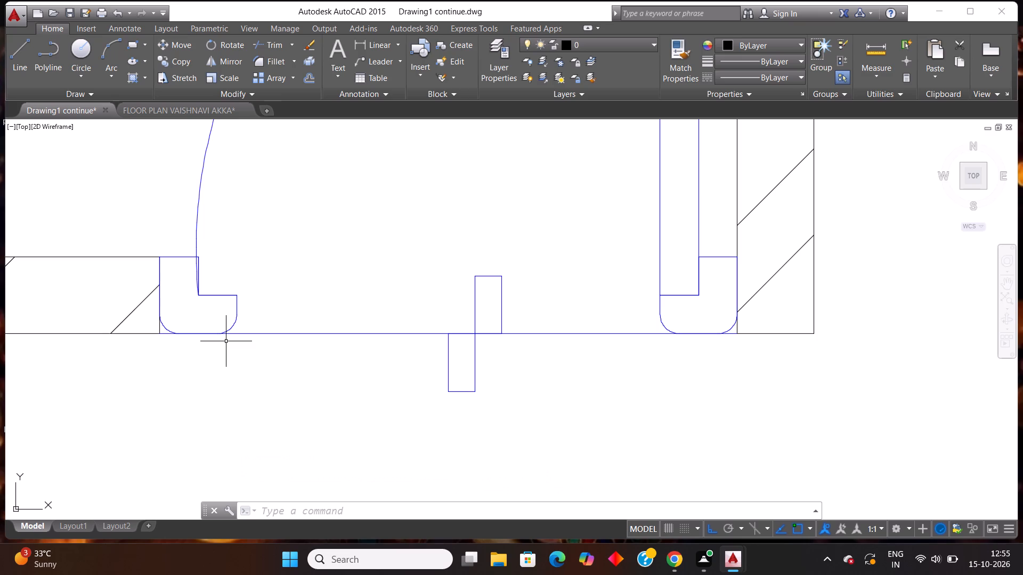
# Paste another copy of the mirrored door in the empty space east of the plan.
pyautogui.scroll(-3, 101, 293)
pyautogui.scroll(-3, 246, 335)
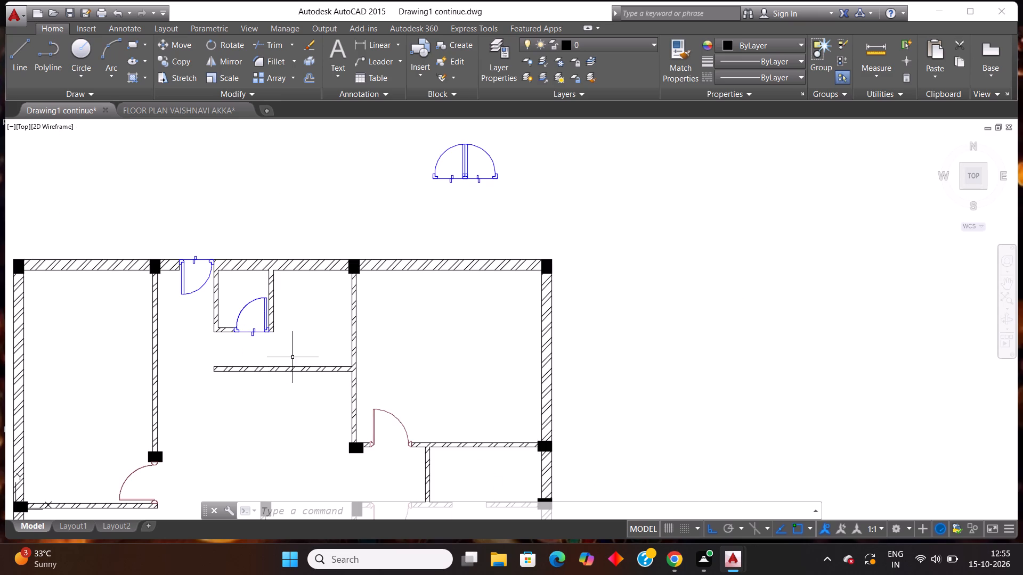
pyautogui.scroll(1, 293, 357)
pyautogui.scroll(-2, 293, 357)
pyautogui.scroll(1, 412, 284)
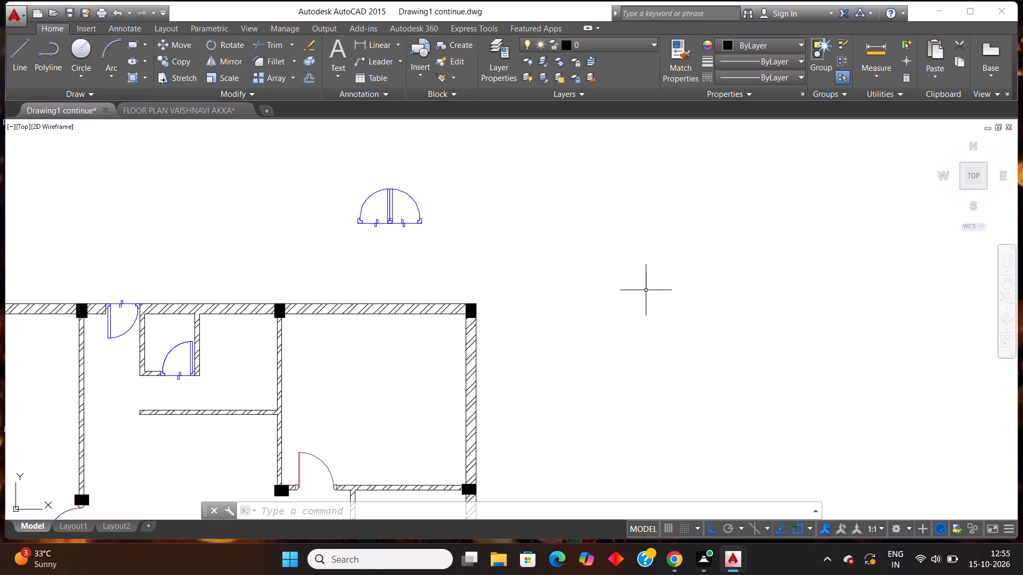
pyautogui.hotkey('ctrl', 'c')
pyautogui.hotkey('ctrl', 'v')
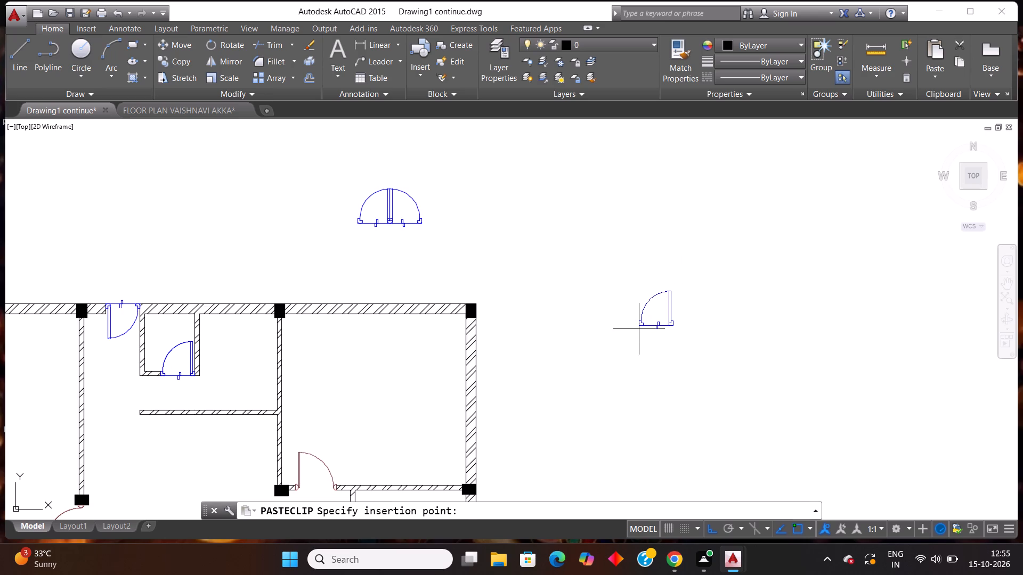
pyautogui.click(639, 329)
# Rotate the spare door east of the plan by 270° about the free end of its leaf.
pyautogui.moveTo(690, 350); pyautogui.dragTo(687, 343)
pyautogui.click(605, 250)
pyautogui.write('ro')
pyautogui.press('Return')
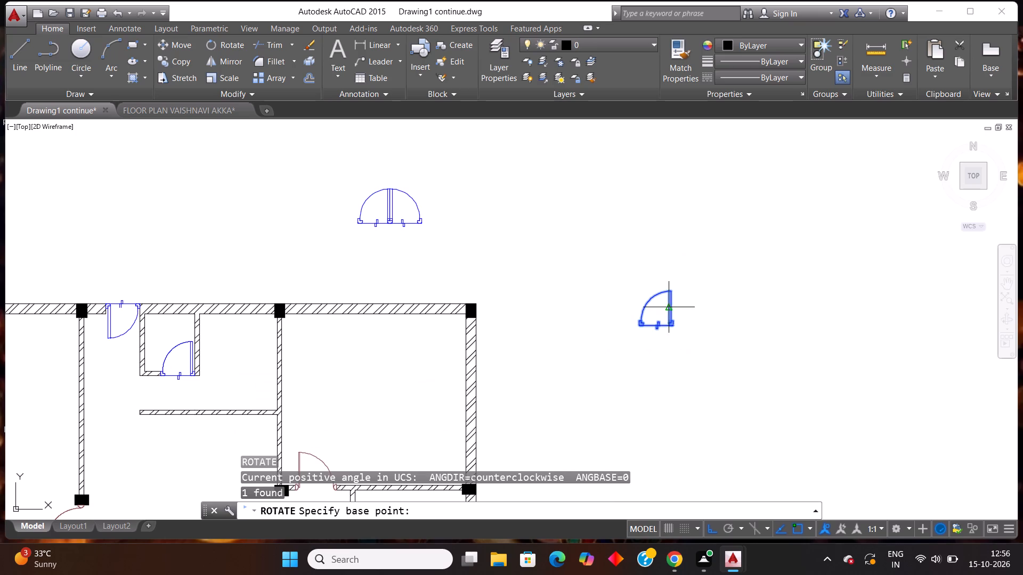
pyautogui.click(671, 290)
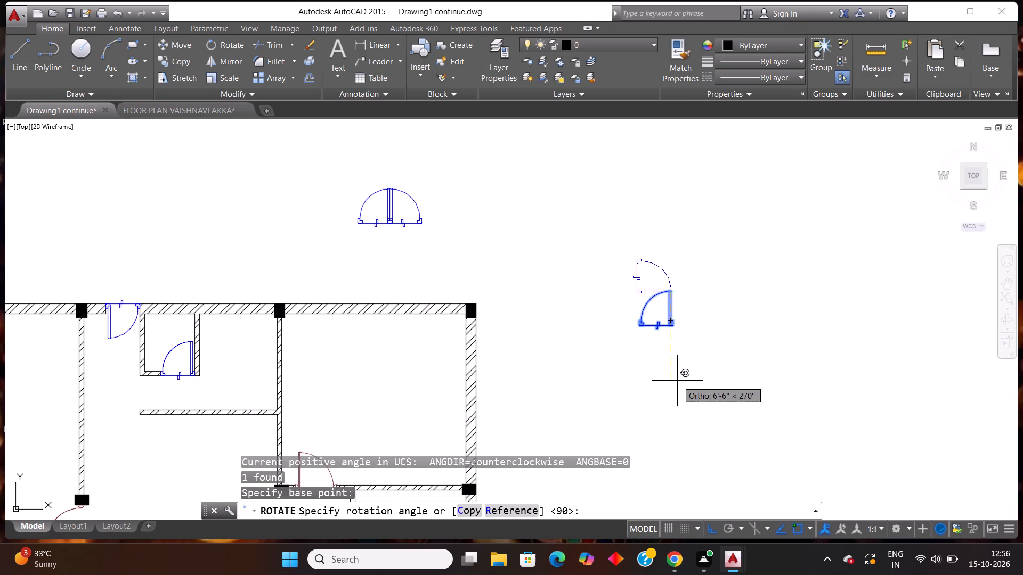
pyautogui.click(677, 381)
# Copy the rotated door and paste it in the opening between the small room's southeast corner and the wall to its south.
pyautogui.moveTo(692, 345); pyautogui.dragTo(678, 330)
pyautogui.click(605, 232)
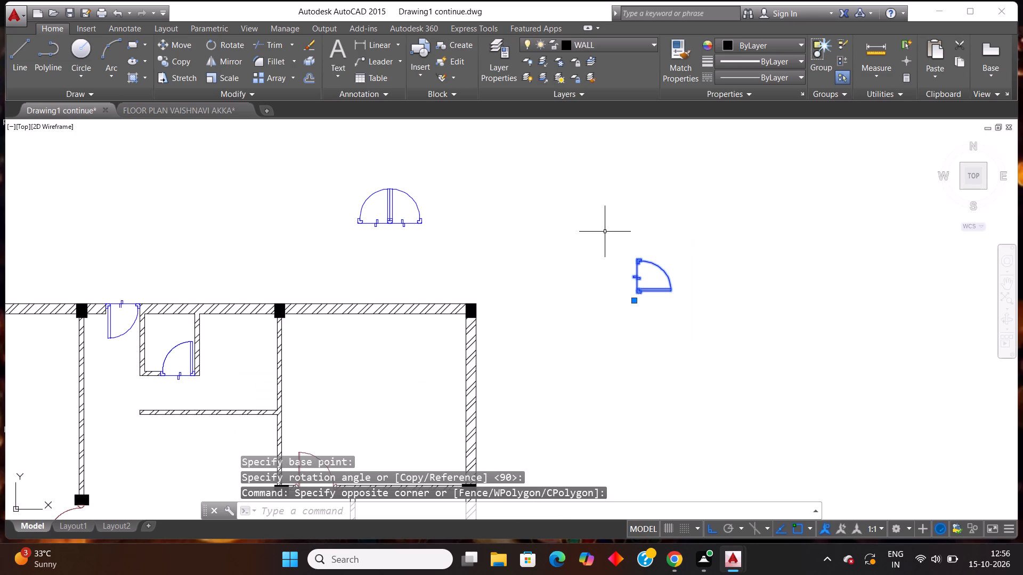
pyautogui.hotkey('ctrl', 'c')
pyautogui.hotkey('ctrl', 'v')
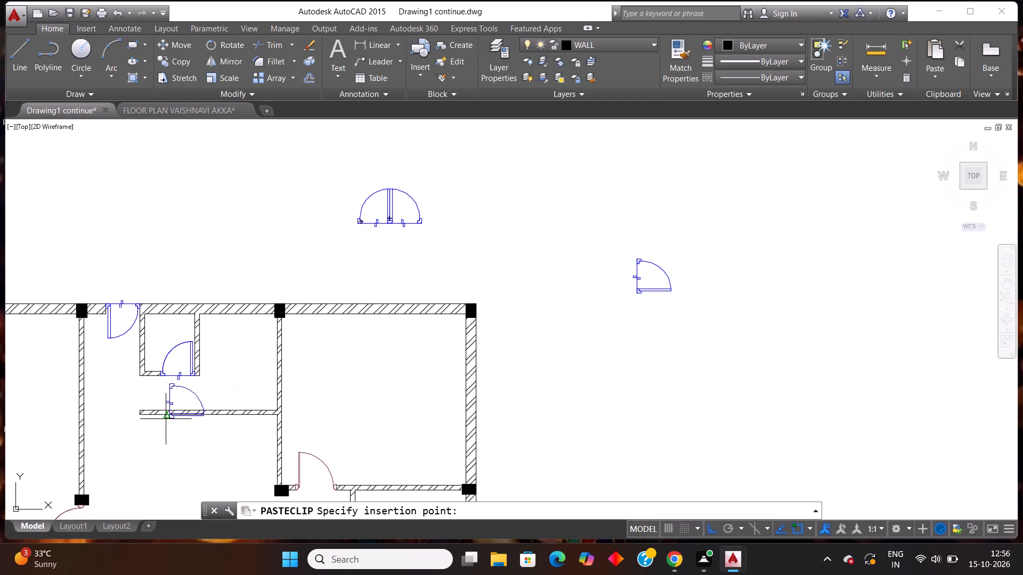
pyautogui.scroll(3, 176, 420)
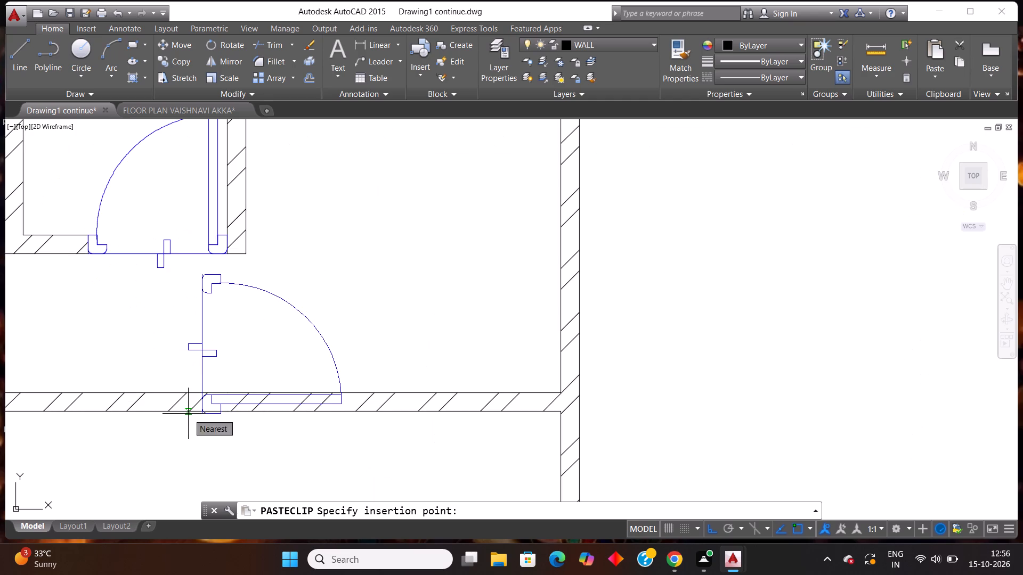
pyautogui.click(213, 392)
# Move the pasted door by its upper west frame corner to the lower west corner of the small room's east wall.
pyautogui.scroll(2, 251, 265)
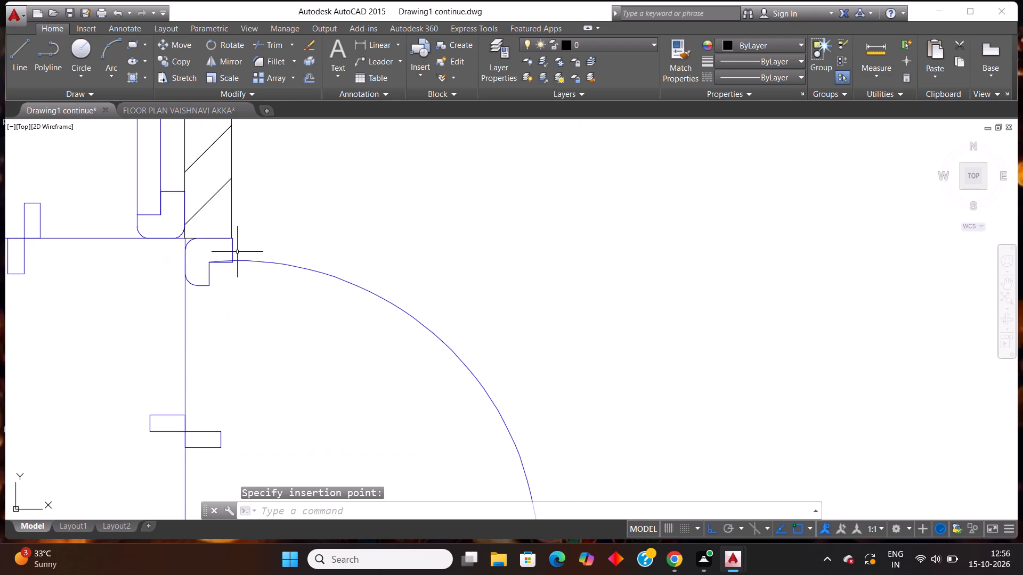
pyautogui.scroll(4, 196, 231)
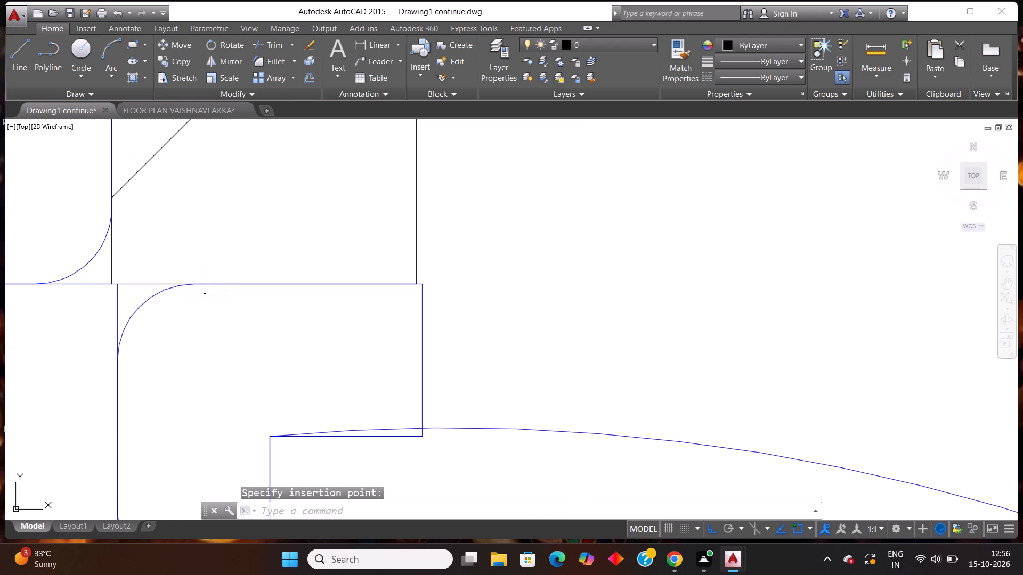
pyautogui.click(155, 332)
pyautogui.click(108, 341)
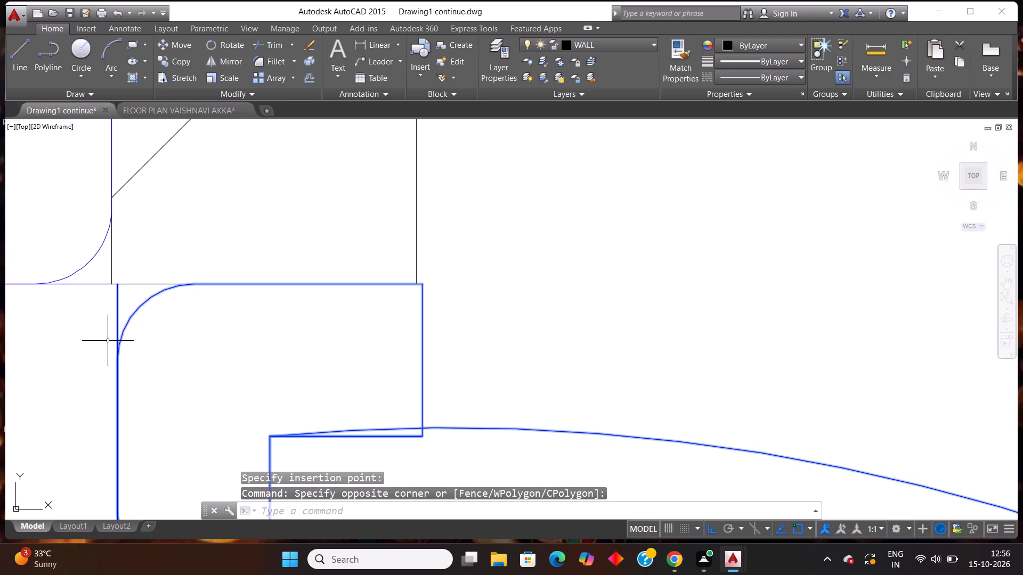
pyautogui.press('m')
pyautogui.press('Return')
pyautogui.scroll(2, 117, 268)
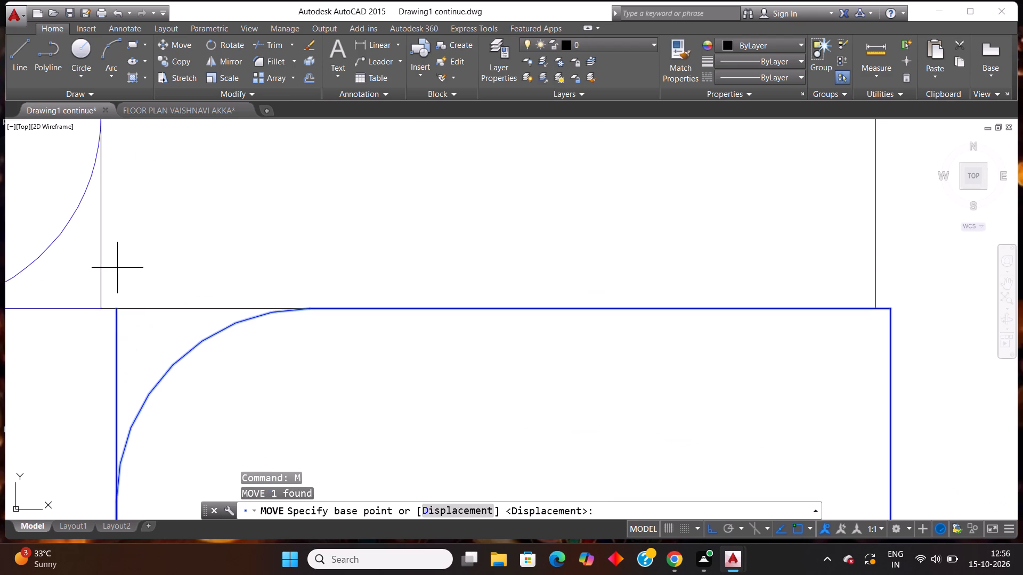
pyautogui.click(113, 308)
pyautogui.click(101, 311)
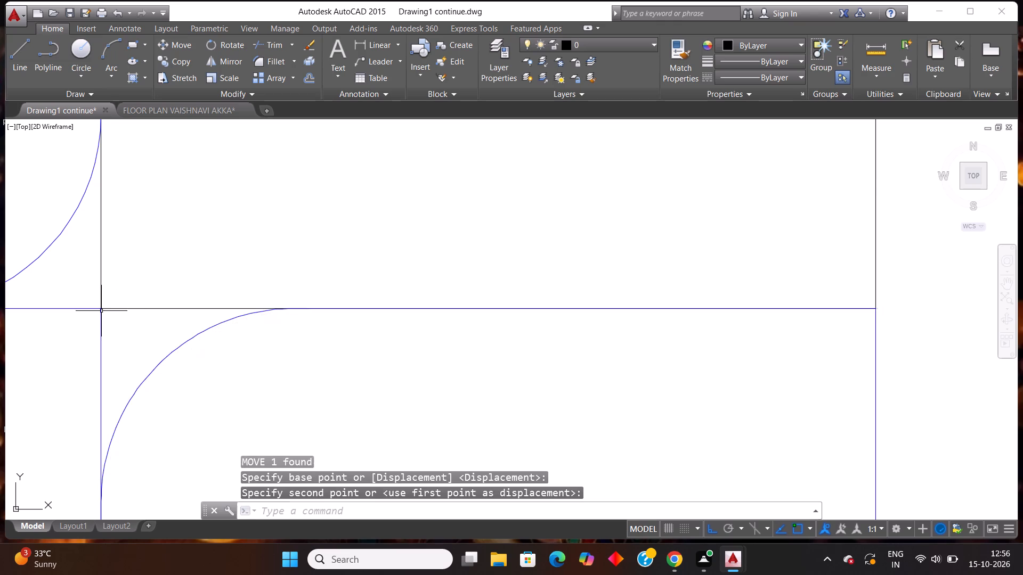
pyautogui.scroll(-4, 231, 257)
pyautogui.press('Escape')
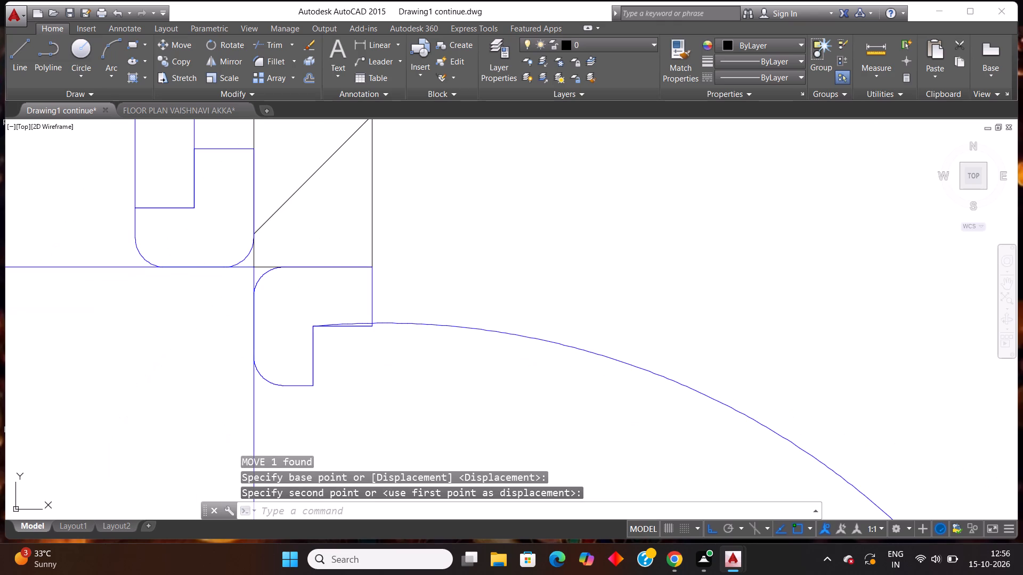
# Copy the east door of the pair north of the plan and paste it in the south wall opening of the small east room.
pyautogui.scroll(-7, 288, 260)
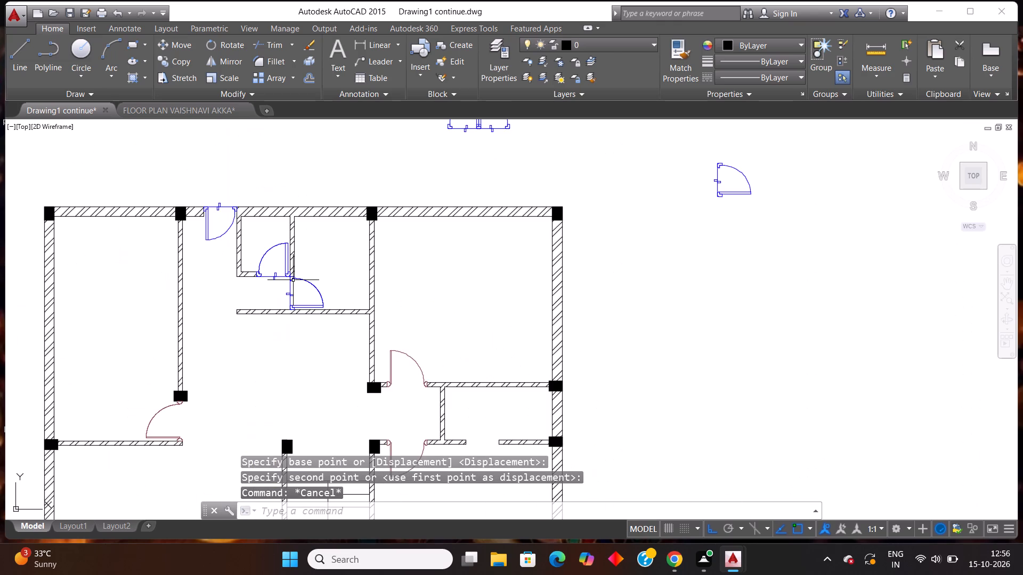
pyautogui.scroll(-2, 293, 280)
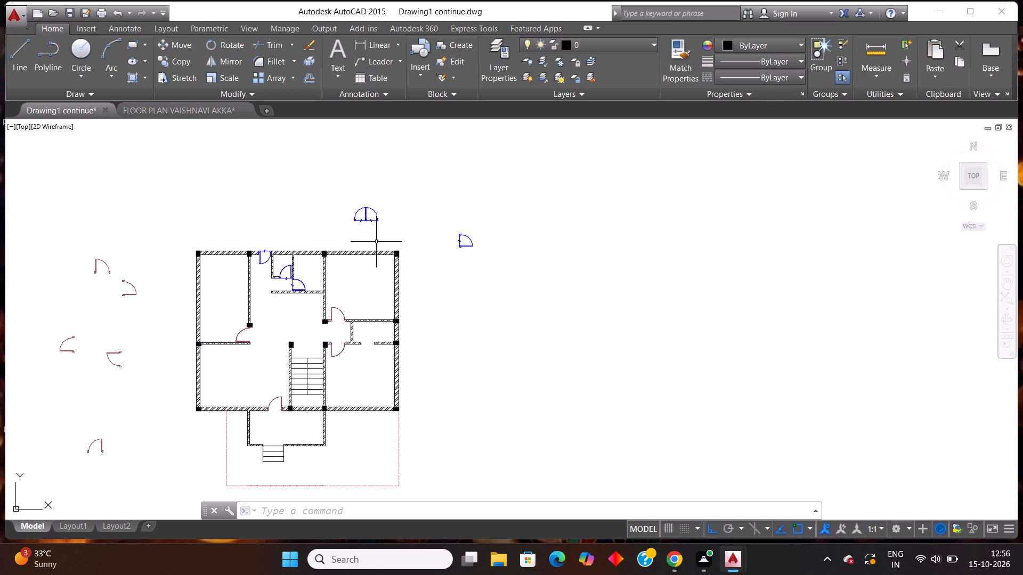
pyautogui.scroll(2, 382, 226)
pyautogui.click(382, 226)
pyautogui.click(361, 190)
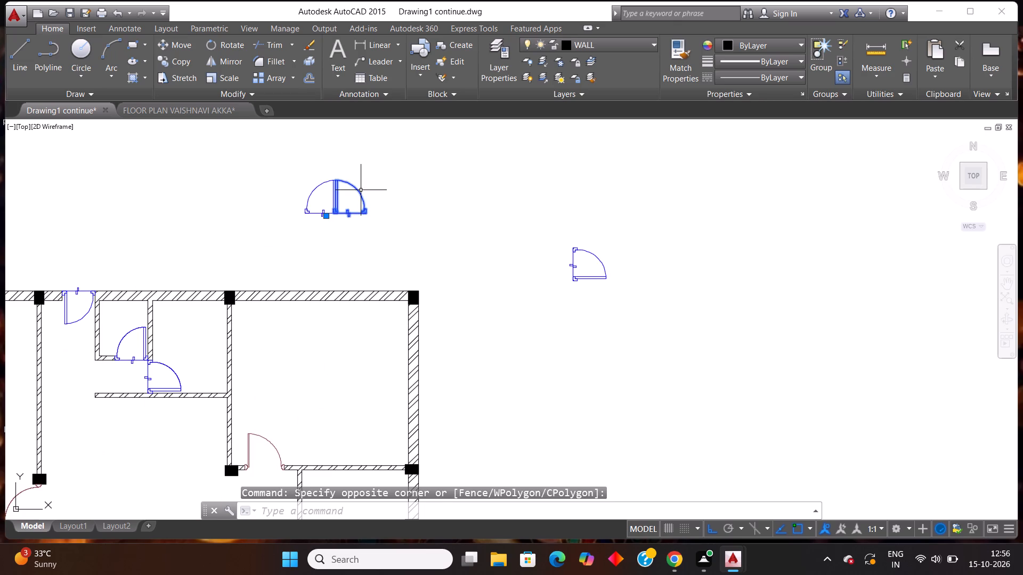
pyautogui.hotkey('ctrl', 'c')
pyautogui.hotkey('ctrl', 'v')
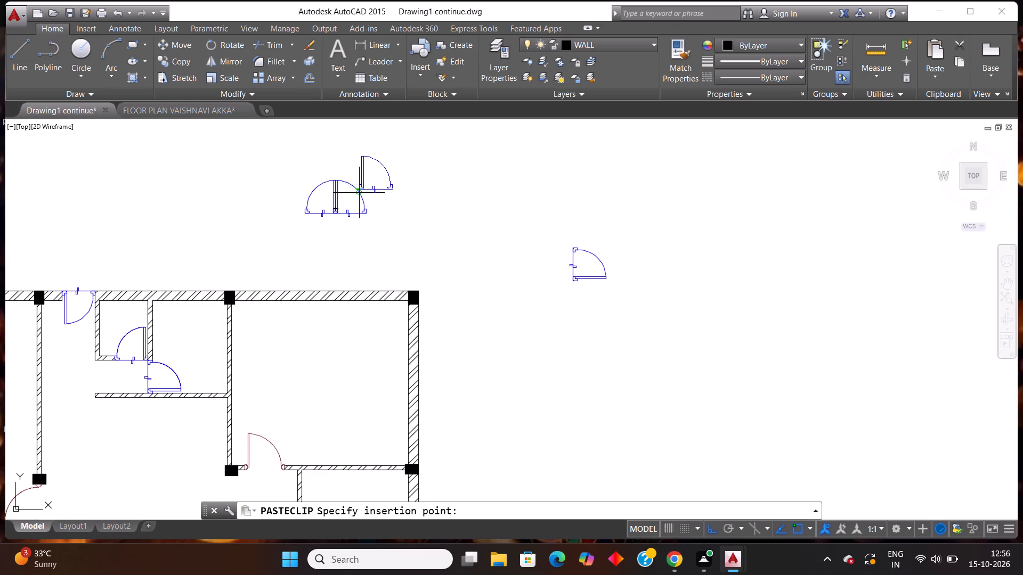
pyautogui.scroll(-2, 332, 233)
pyautogui.scroll(1, 330, 359)
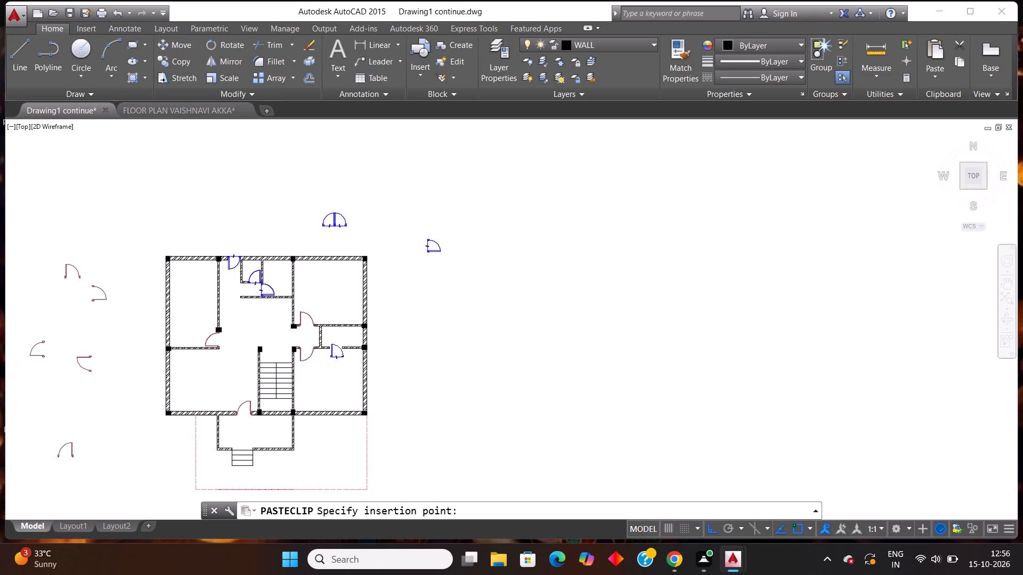
pyautogui.scroll(1, 330, 359)
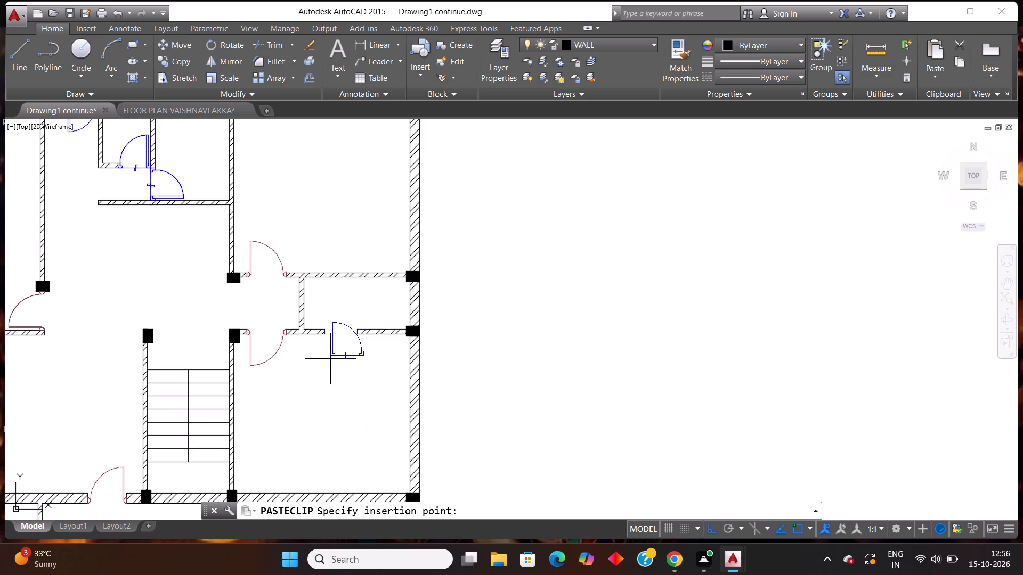
pyautogui.scroll(1, 353, 318)
pyautogui.scroll(2, 313, 347)
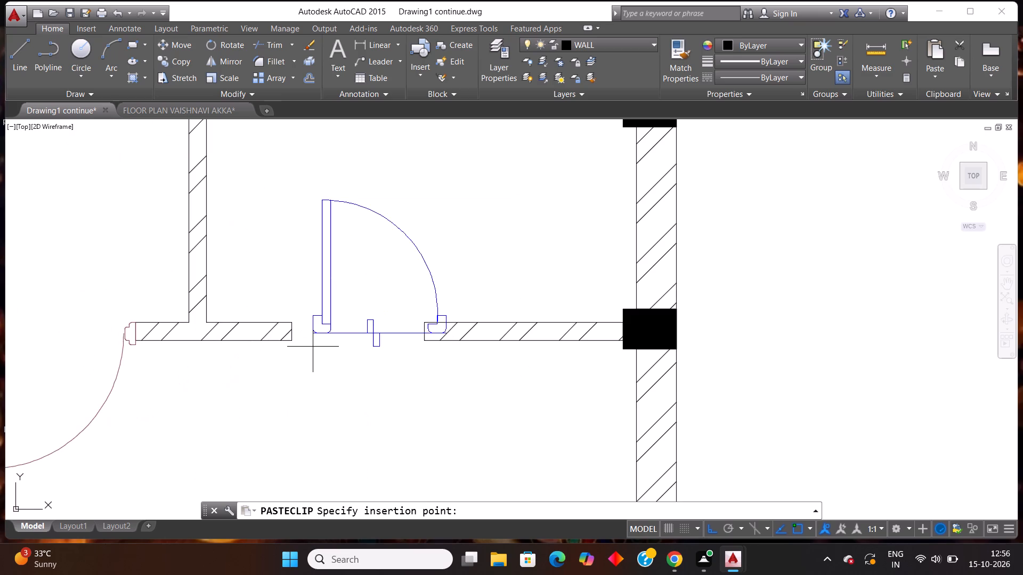
pyautogui.scroll(3, 295, 351)
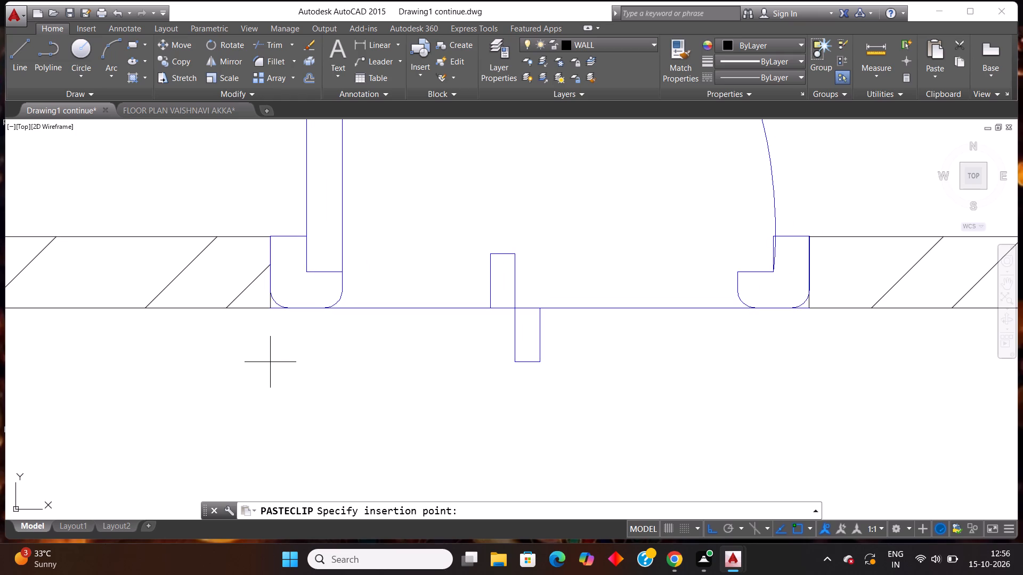
pyautogui.click(270, 362)
# Delete the spare rotated door east of the plan.
pyautogui.scroll(-4, 271, 363)
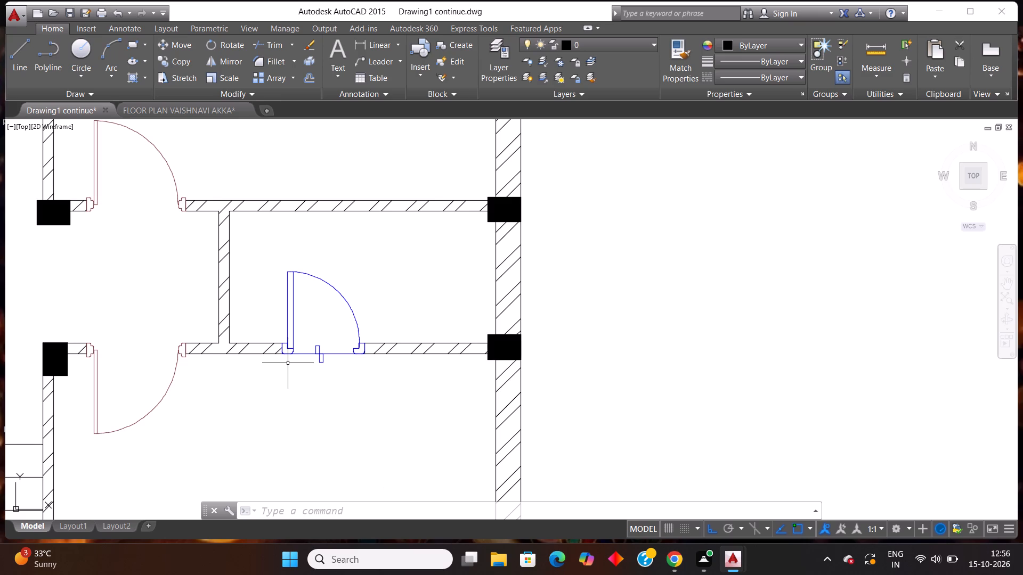
pyautogui.scroll(-6, 313, 363)
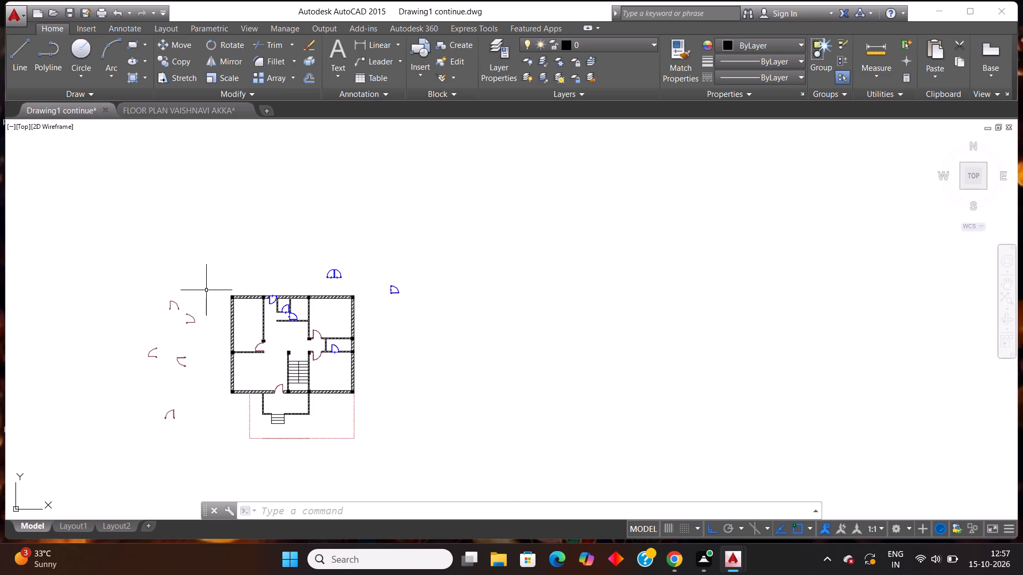
pyautogui.click(419, 300)
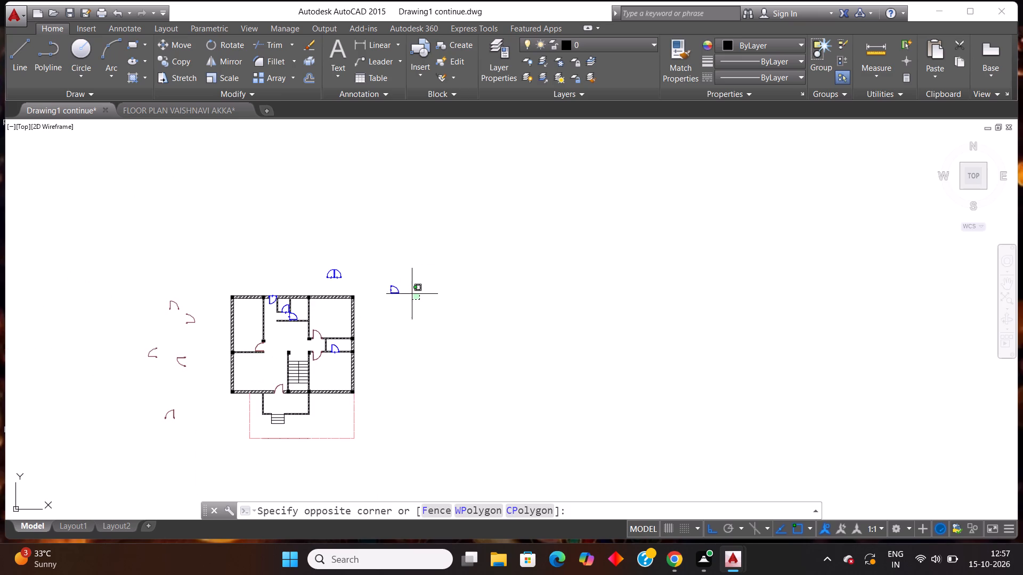
pyautogui.click(372, 233)
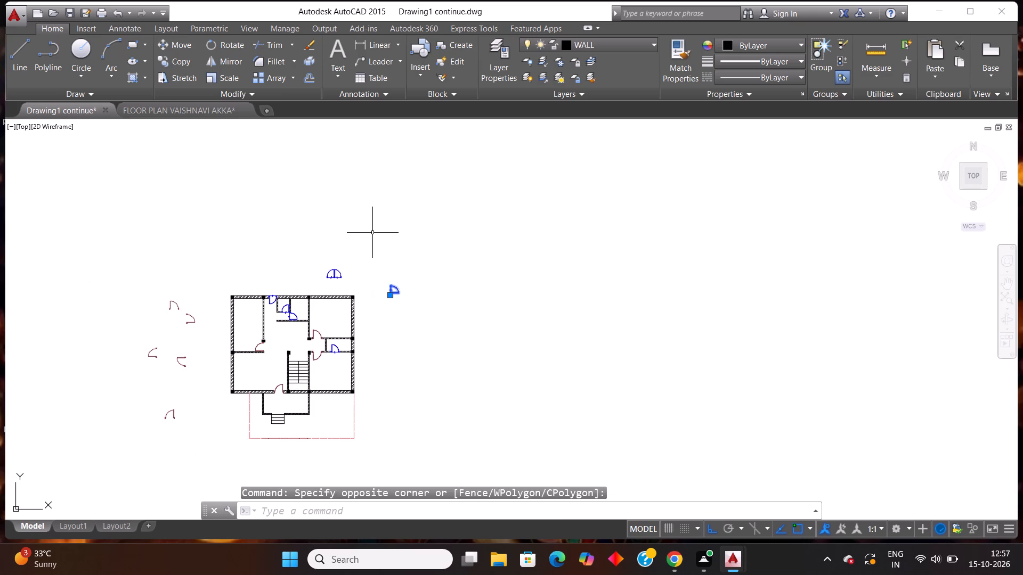
pyautogui.press('Delete')
# Delete the pair of spare mirrored doors north of the plan.
pyautogui.scroll(3, 327, 289)
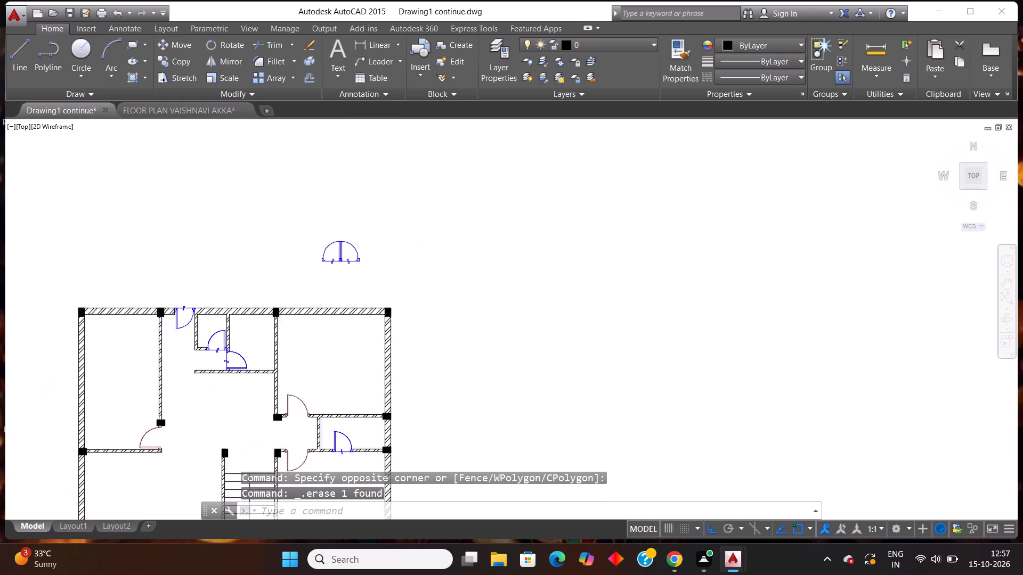
pyautogui.click(399, 258)
pyautogui.click(301, 192)
pyautogui.press('Delete')
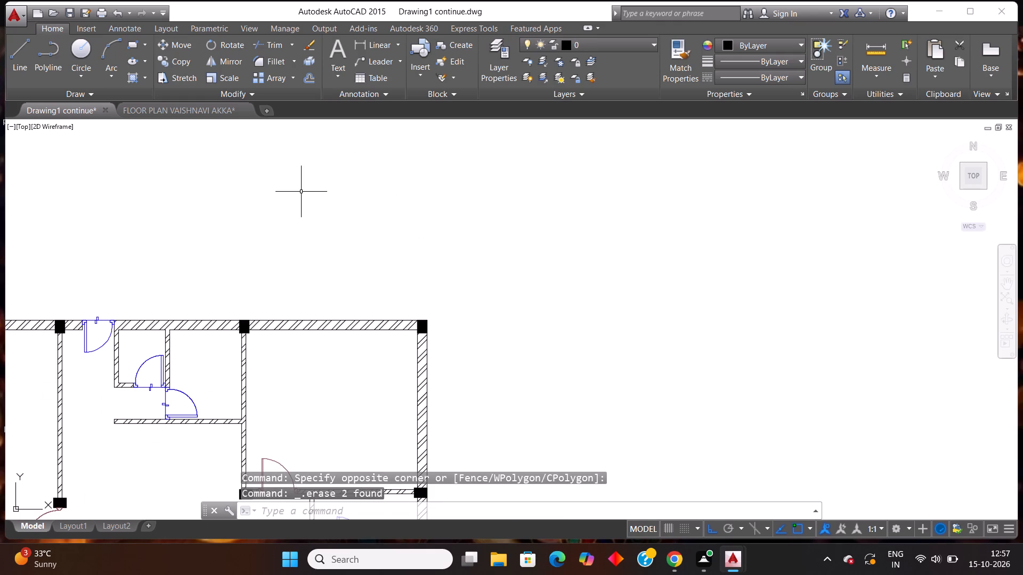
# Delete the five spare door symbols west of the plan.
pyautogui.scroll(-2, 286, 154)
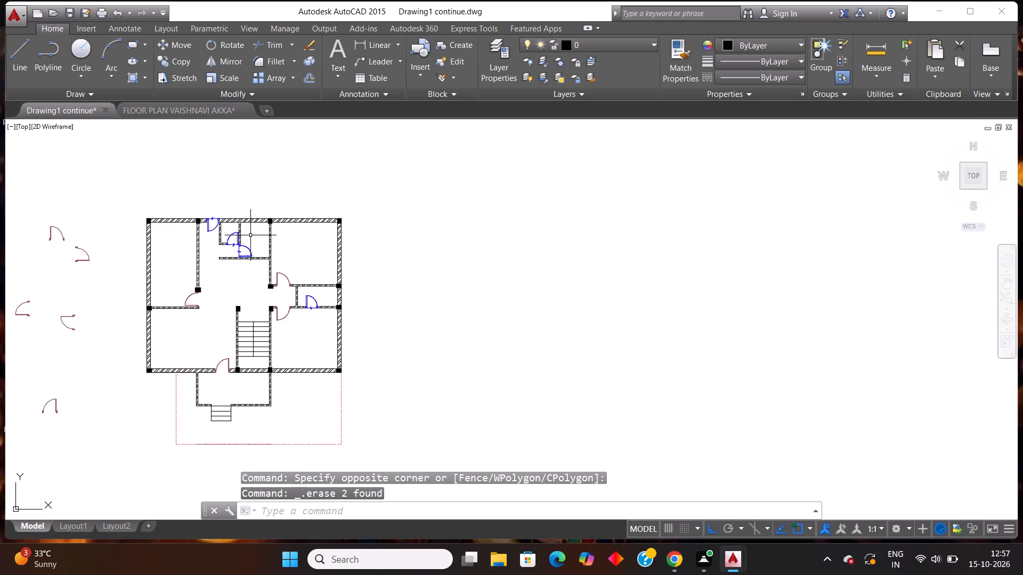
pyautogui.scroll(-1, 250, 235)
pyautogui.moveTo(165, 384); pyautogui.dragTo(167, 358)
pyautogui.click(56, 191)
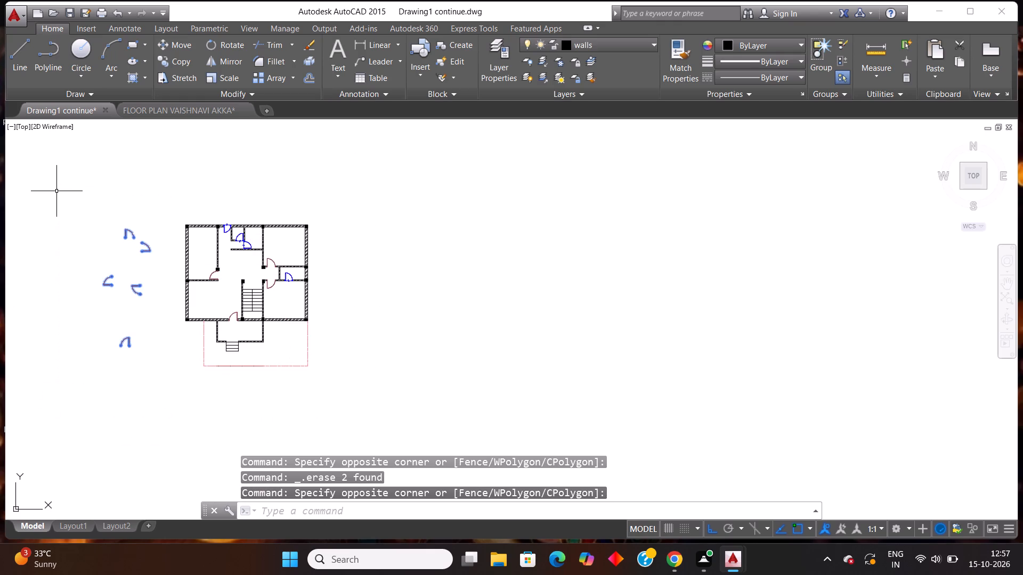
pyautogui.press('Delete')
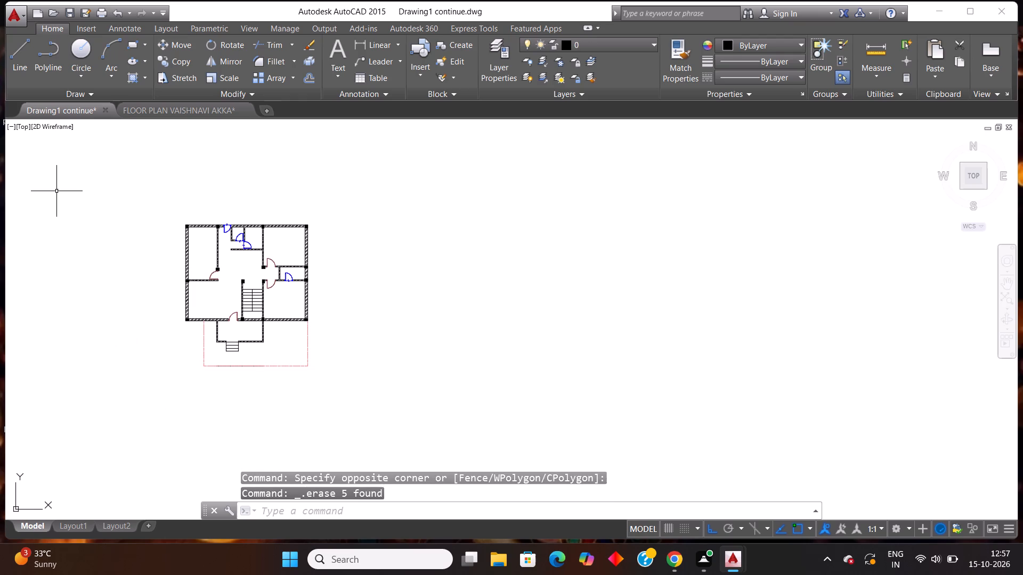
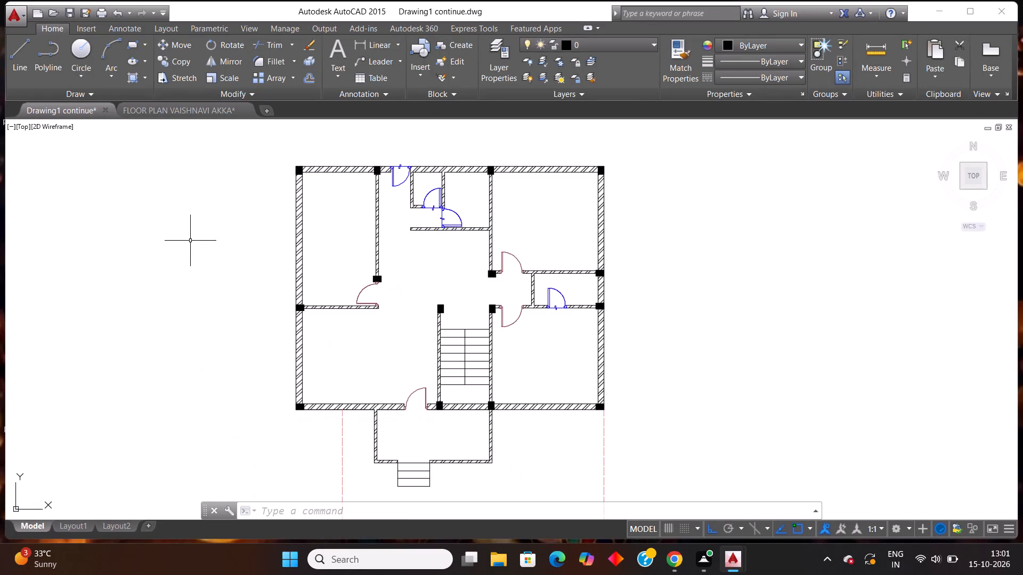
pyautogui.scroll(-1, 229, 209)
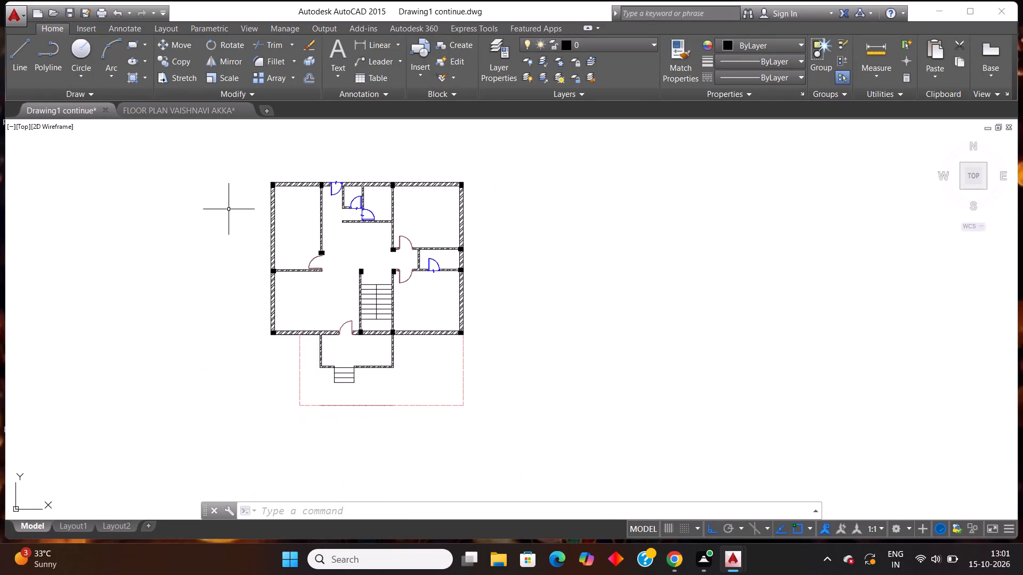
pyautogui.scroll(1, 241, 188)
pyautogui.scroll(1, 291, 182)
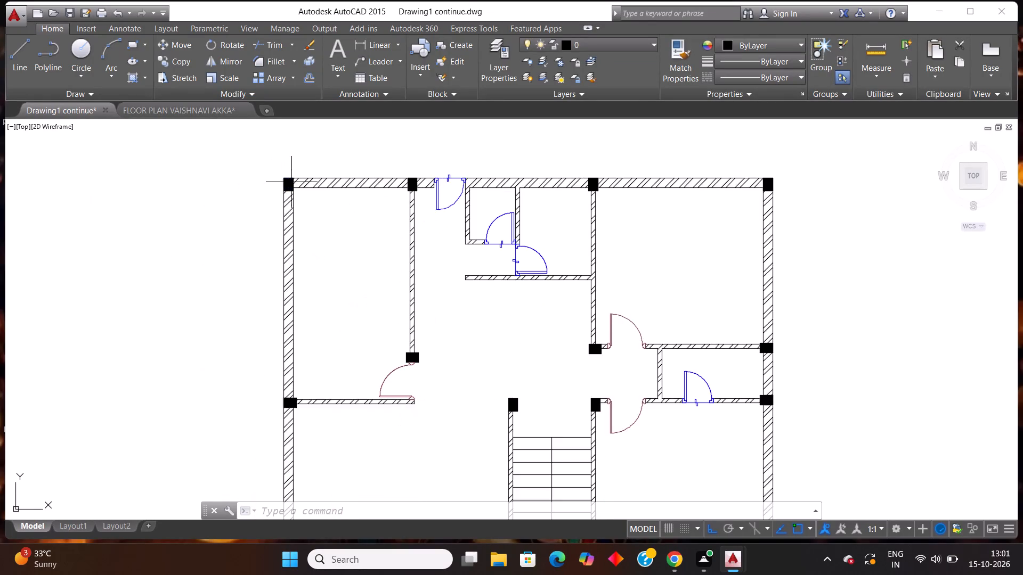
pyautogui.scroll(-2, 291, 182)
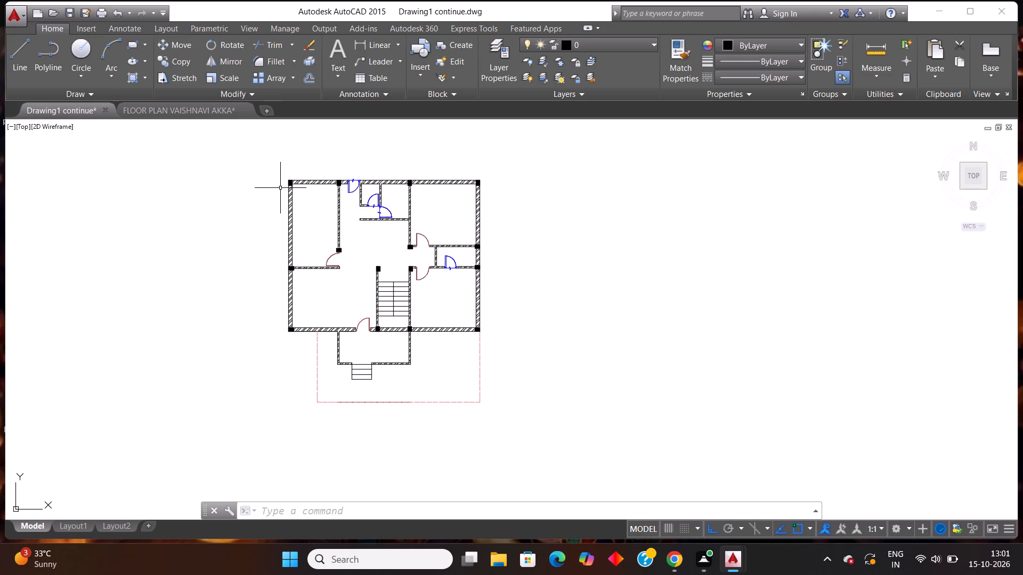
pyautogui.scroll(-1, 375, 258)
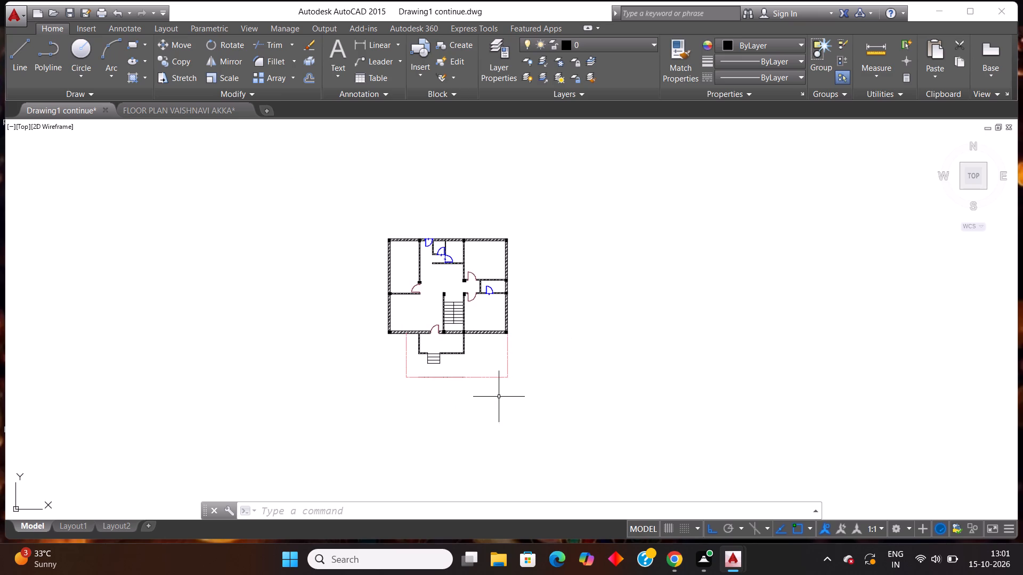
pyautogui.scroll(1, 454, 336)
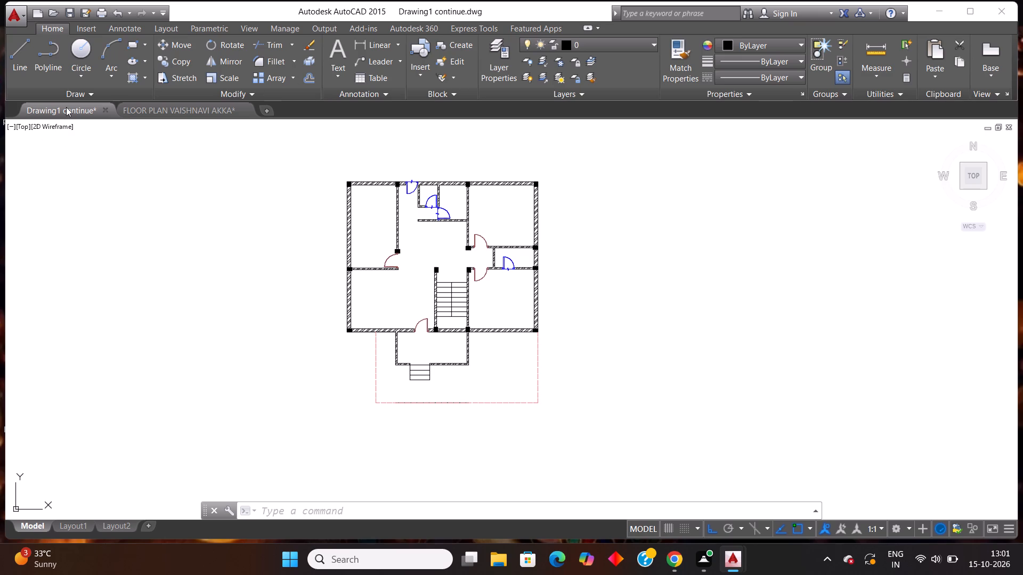
# Copy the double bed from the 11'6"X9'9" bedroom of the other floor plan drawing and paste it east of this plan.
pyautogui.click(166, 113)
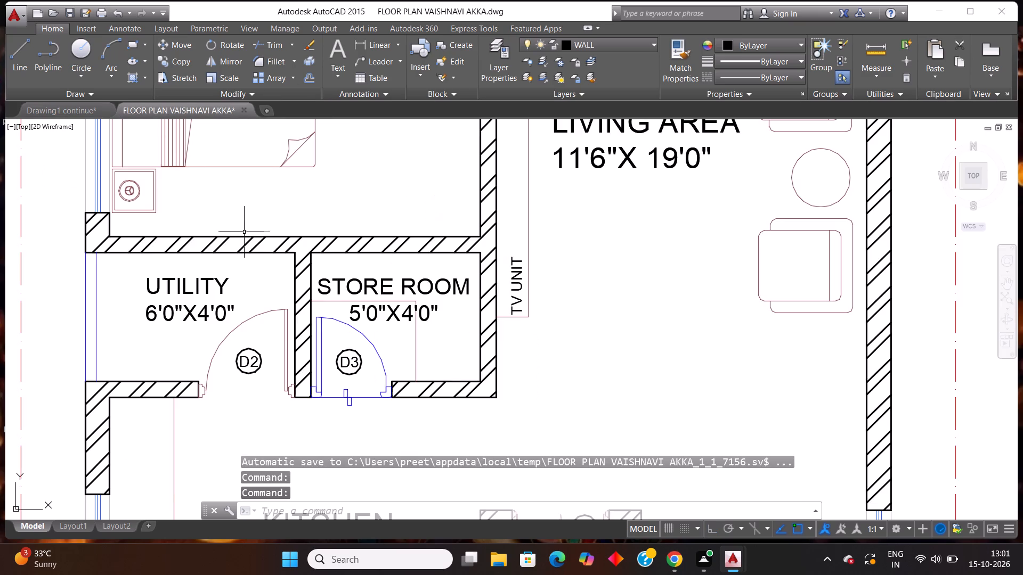
pyautogui.scroll(-4, 323, 287)
pyautogui.scroll(2, 321, 227)
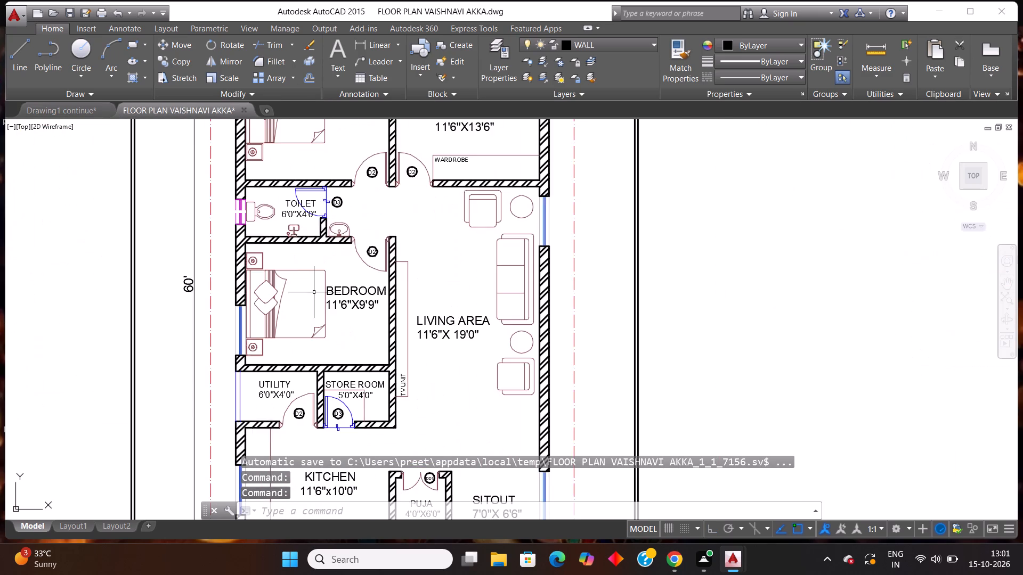
pyautogui.scroll(1, 314, 293)
pyautogui.moveTo(354, 251); pyautogui.dragTo(325, 266)
pyautogui.click(319, 268)
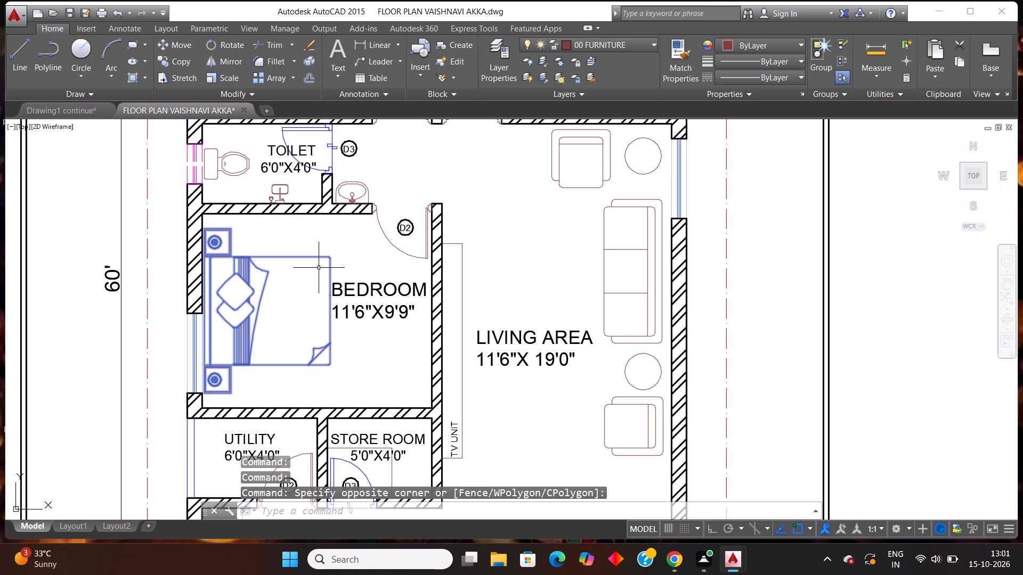
pyautogui.hotkey('ctrl', 'c')
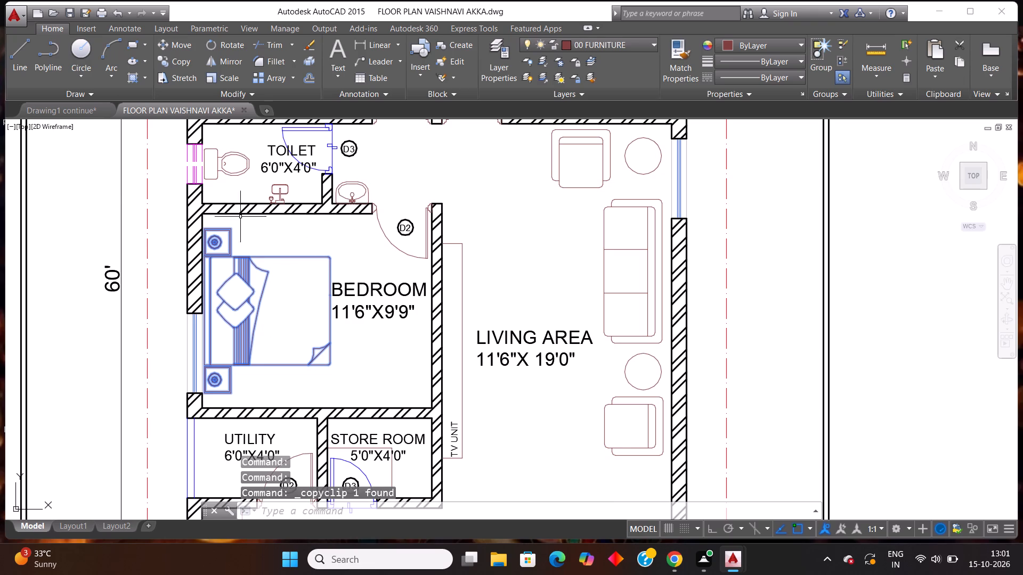
pyautogui.click(62, 108)
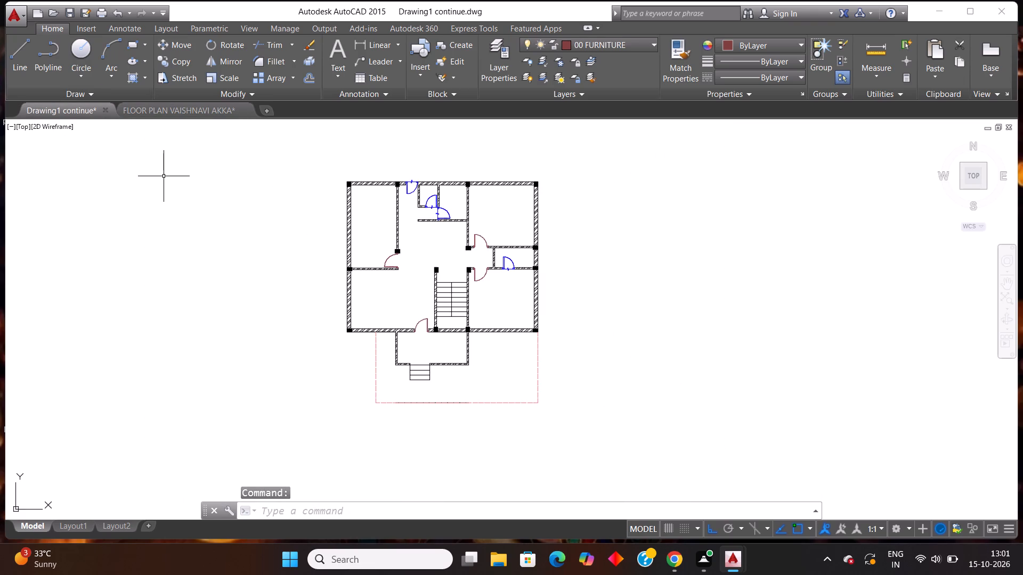
pyautogui.hotkey('ctrl', 'v')
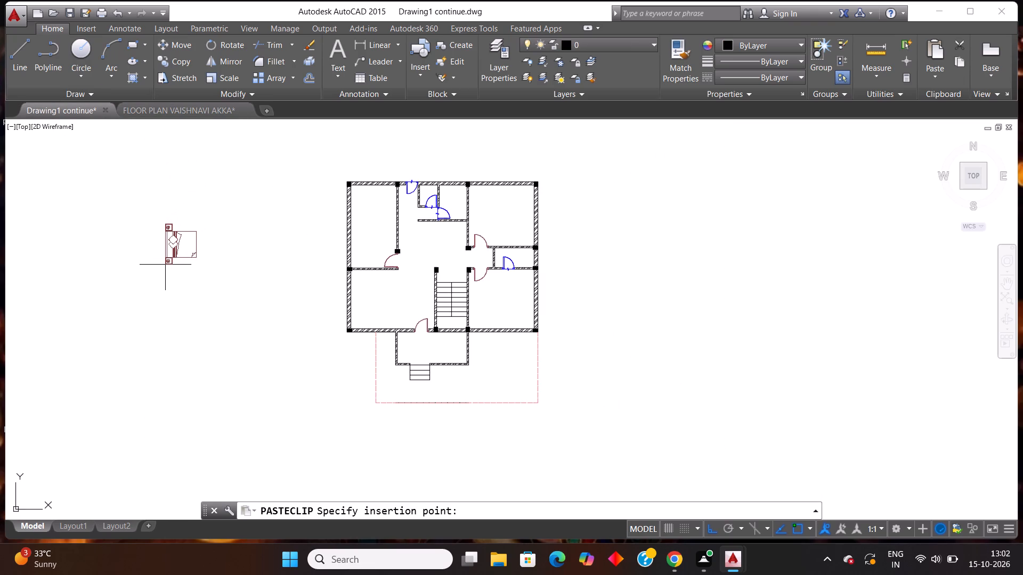
pyautogui.click(686, 291)
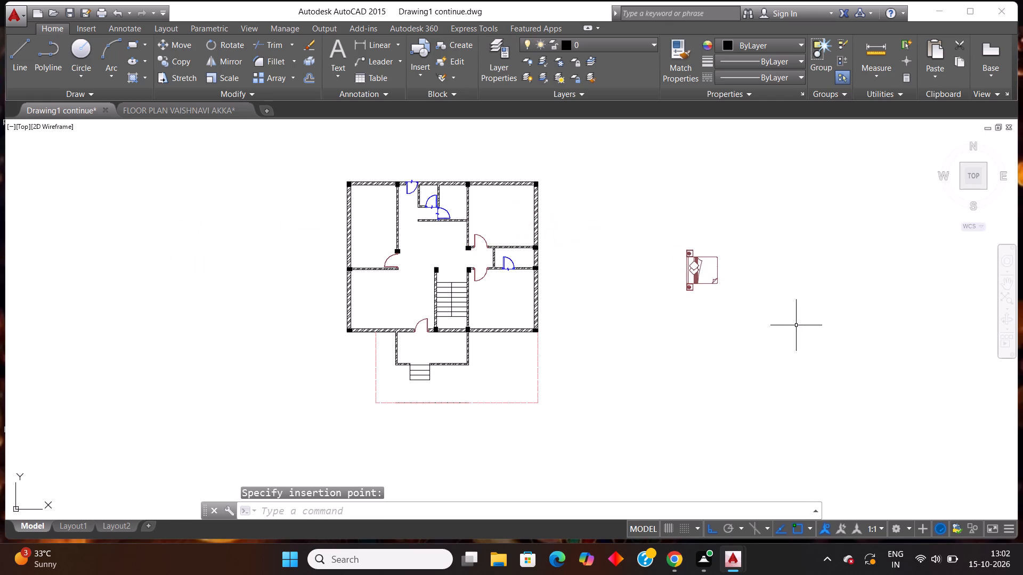
# Rotate the pasted bed east of the plan by 270° so its headboard faces north.
pyautogui.click(796, 325)
pyautogui.click(653, 219)
pyautogui.write('ro')
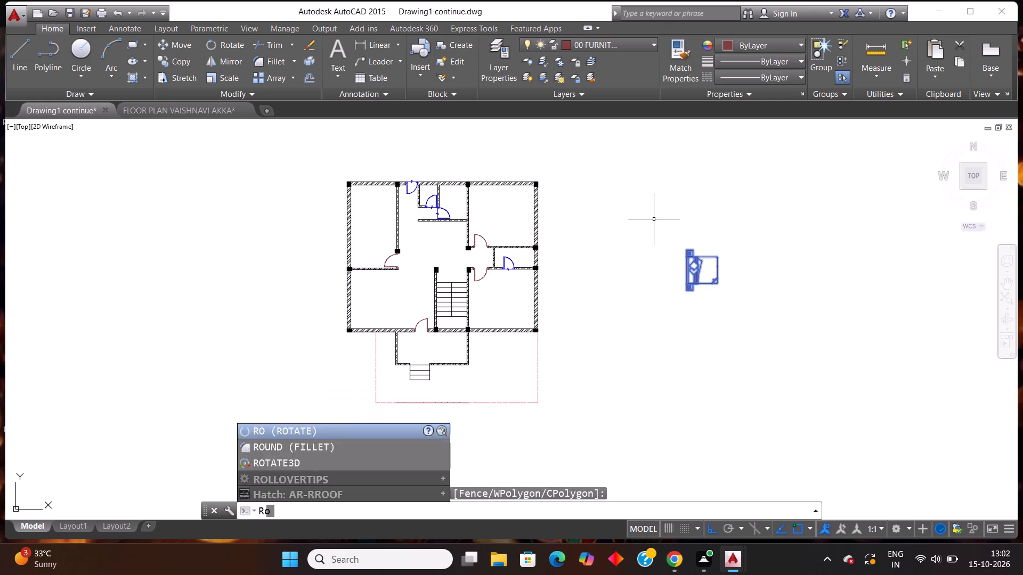
pyautogui.press('Return')
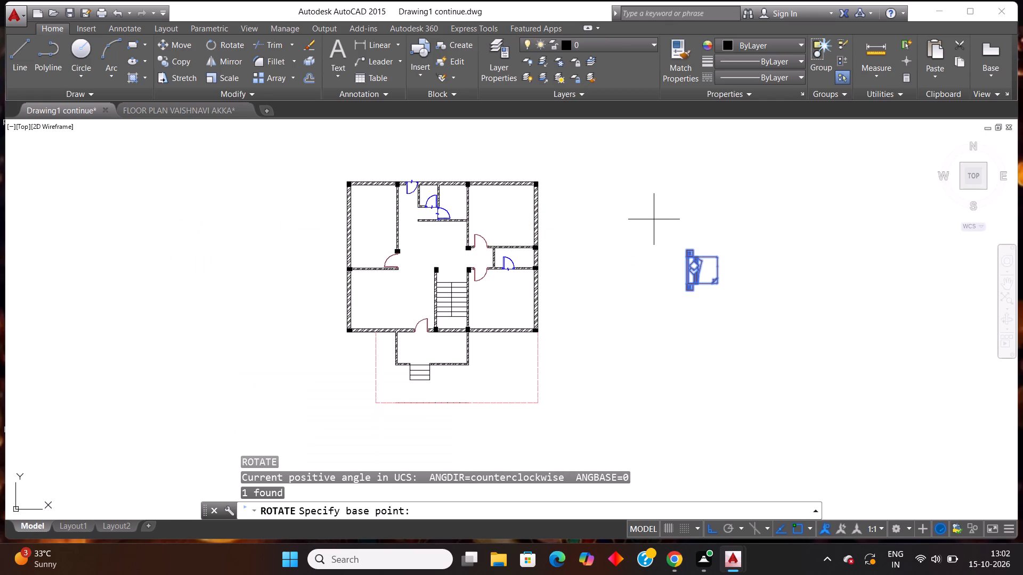
pyautogui.click(692, 249)
pyautogui.click(677, 324)
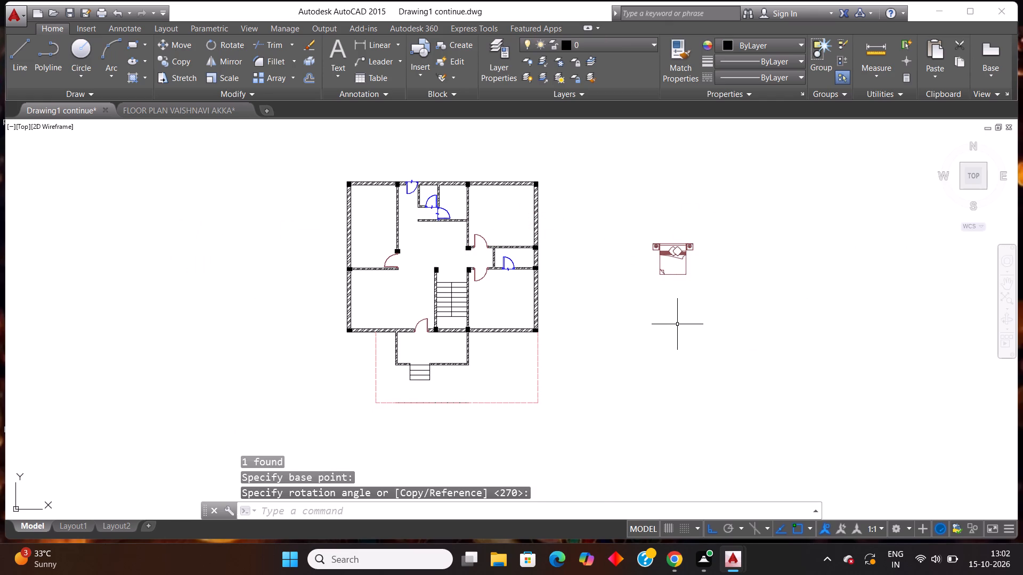
# Copy the rotated bed and paste it in the northeast room with its headboard against the north wall.
pyautogui.click(710, 305)
pyautogui.click(649, 209)
pyautogui.hotkey('ctrl', 'c')
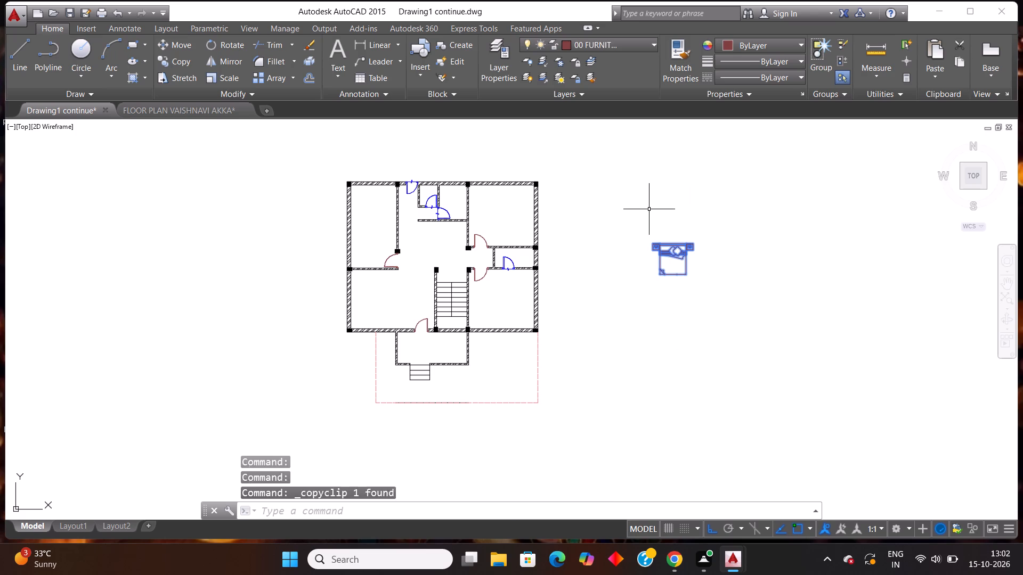
pyautogui.hotkey('ctrl', 'v')
pyautogui.scroll(1, 504, 211)
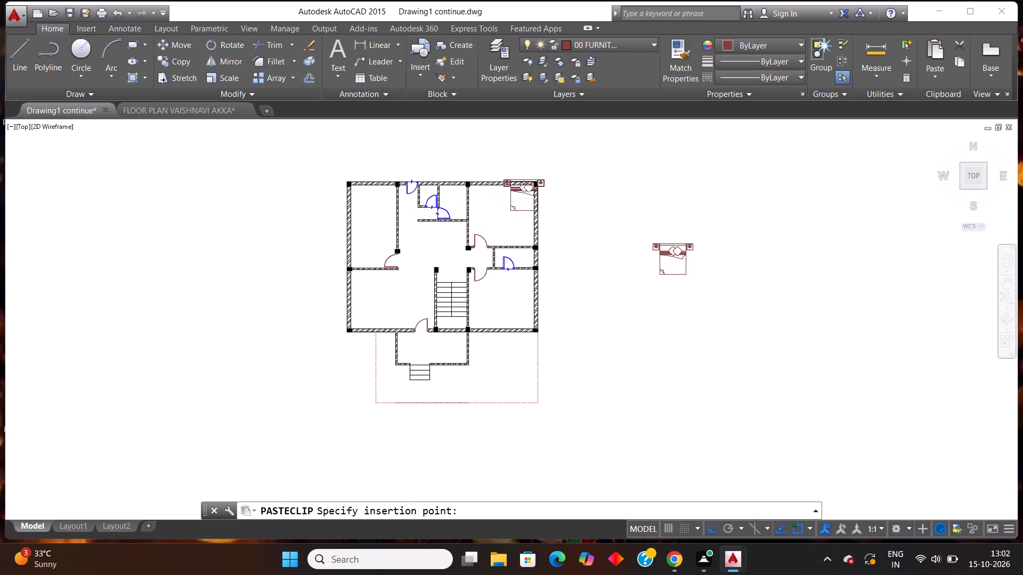
pyautogui.scroll(1, 504, 211)
pyautogui.scroll(-2, 490, 220)
pyautogui.scroll(2, 499, 196)
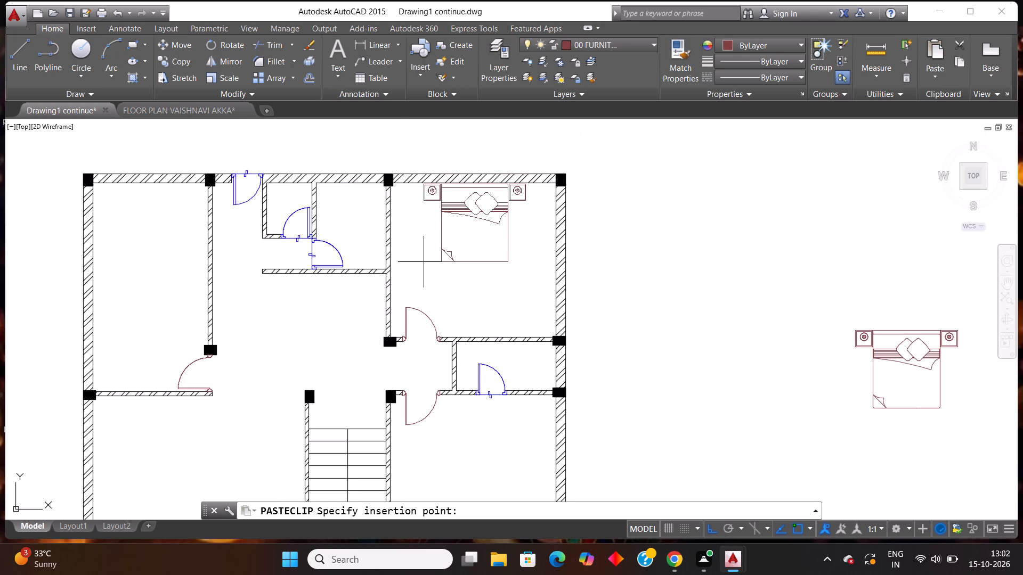
pyautogui.click(424, 262)
# Rotate the spare bed east of the plan by another 270° so its headboard faces east.
pyautogui.scroll(-3, 515, 295)
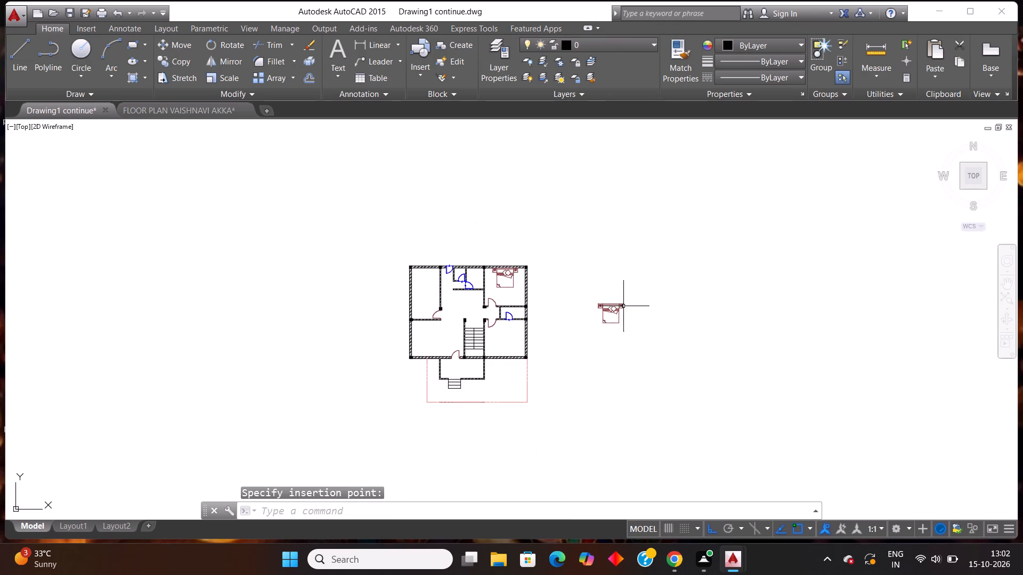
pyautogui.scroll(1, 680, 338)
pyautogui.moveTo(653, 336); pyautogui.dragTo(644, 338)
pyautogui.click(521, 237)
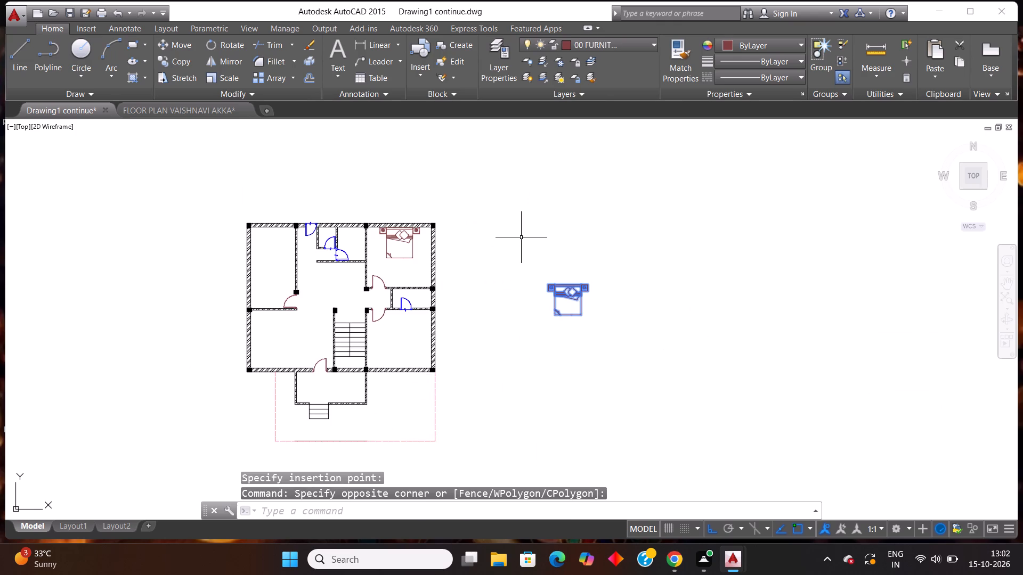
pyautogui.write('ro')
pyautogui.press('Return')
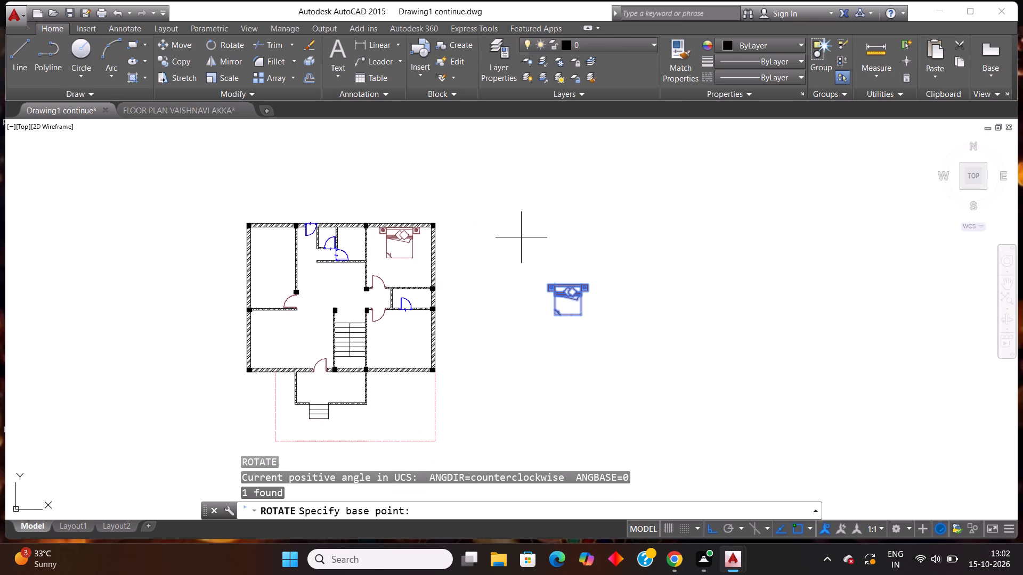
pyautogui.click(545, 291)
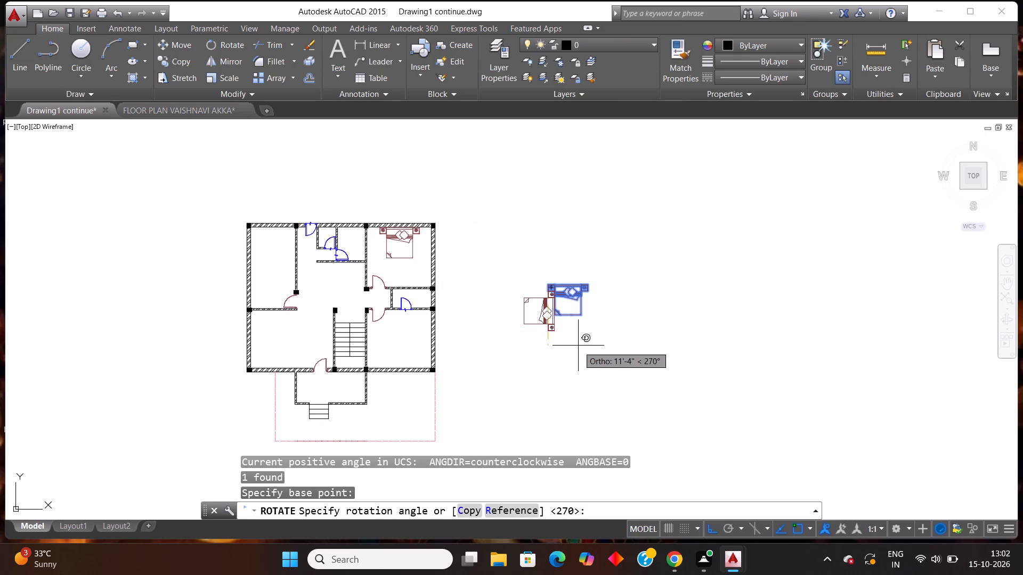
pyautogui.click(575, 348)
pyautogui.click(575, 348)
# Copy the east-facing spare bed and paste it in the southeast room with its headboard against the east wall.
pyautogui.moveTo(627, 387); pyautogui.dragTo(603, 360)
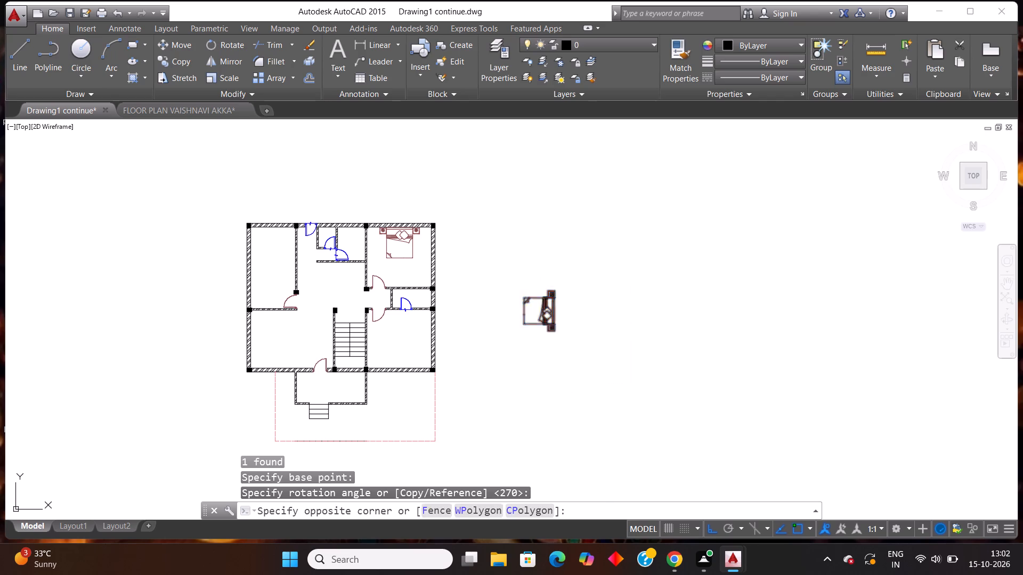
pyautogui.click(532, 285)
pyautogui.hotkey('ctrl', 'c')
pyautogui.hotkey('ctrl', 'v')
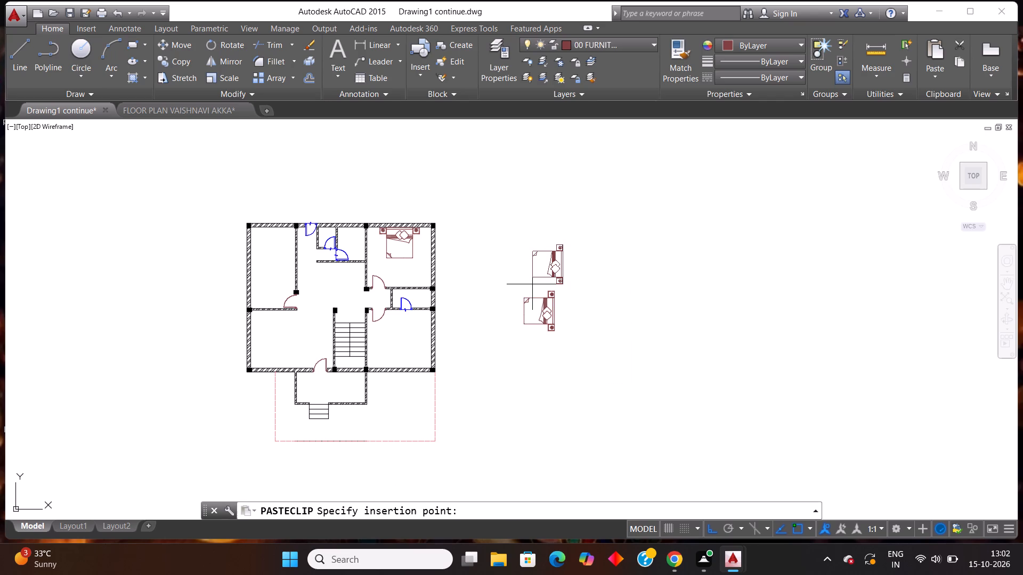
pyautogui.scroll(2, 394, 377)
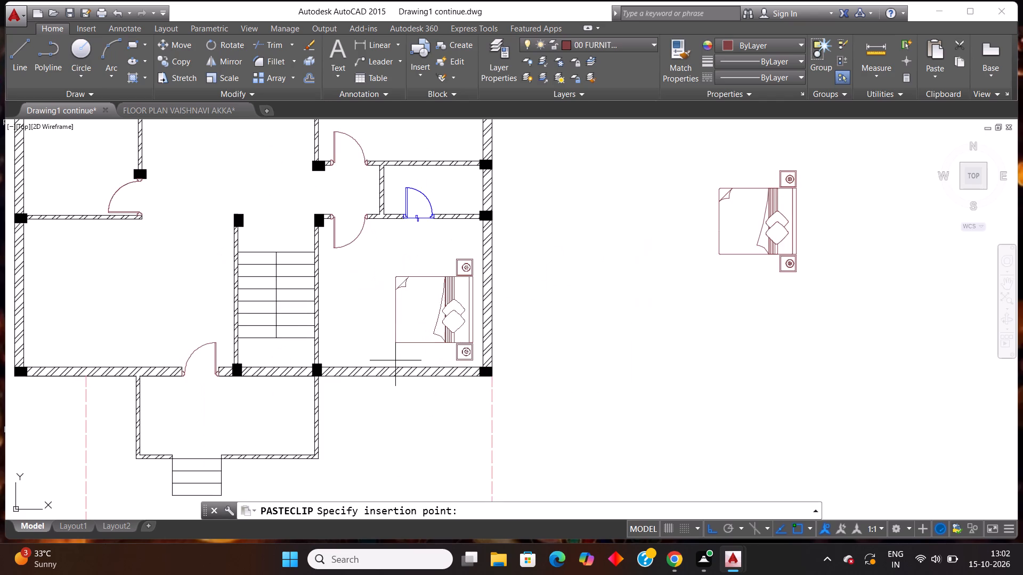
pyautogui.scroll(1, 395, 360)
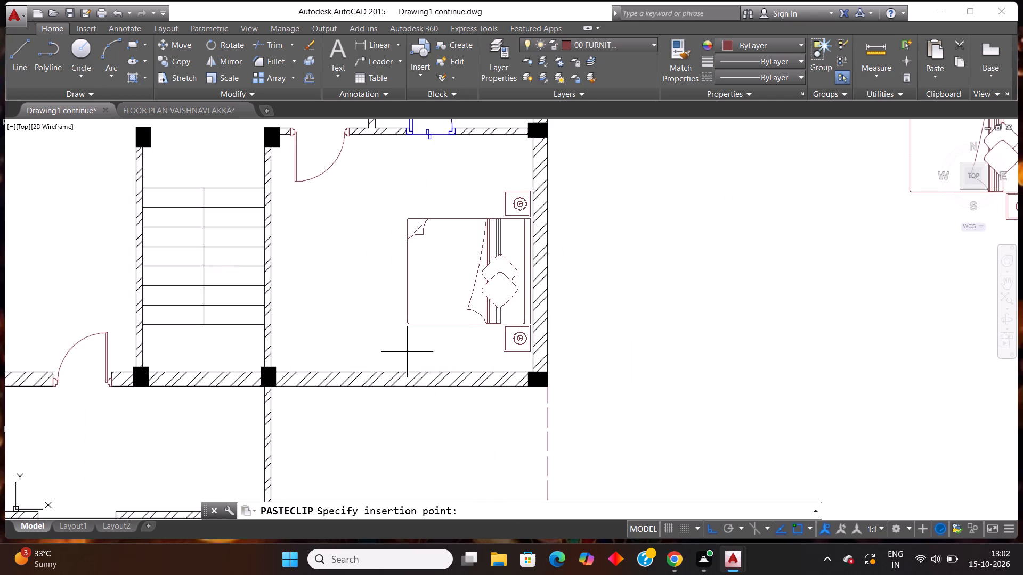
pyautogui.click(409, 349)
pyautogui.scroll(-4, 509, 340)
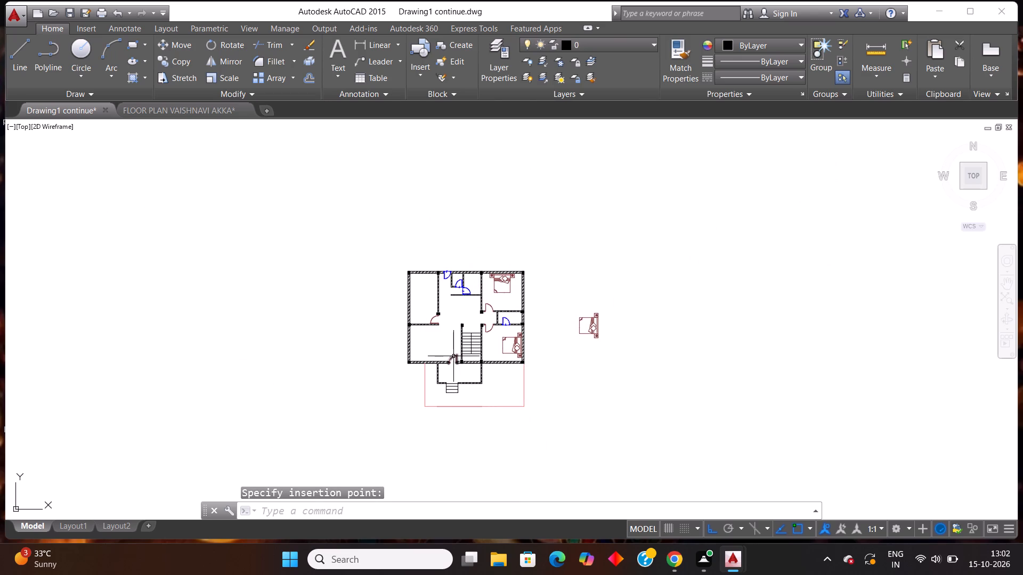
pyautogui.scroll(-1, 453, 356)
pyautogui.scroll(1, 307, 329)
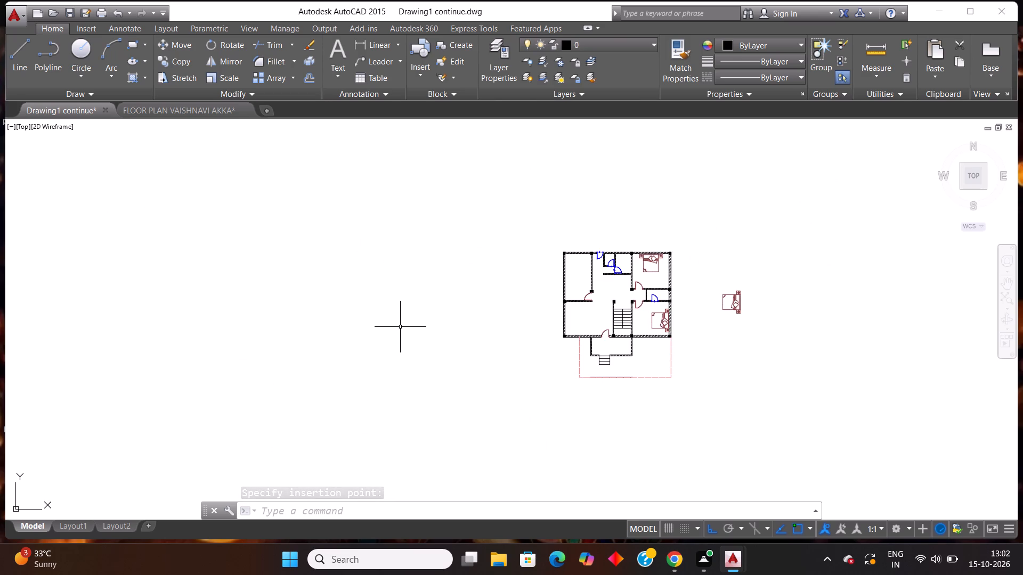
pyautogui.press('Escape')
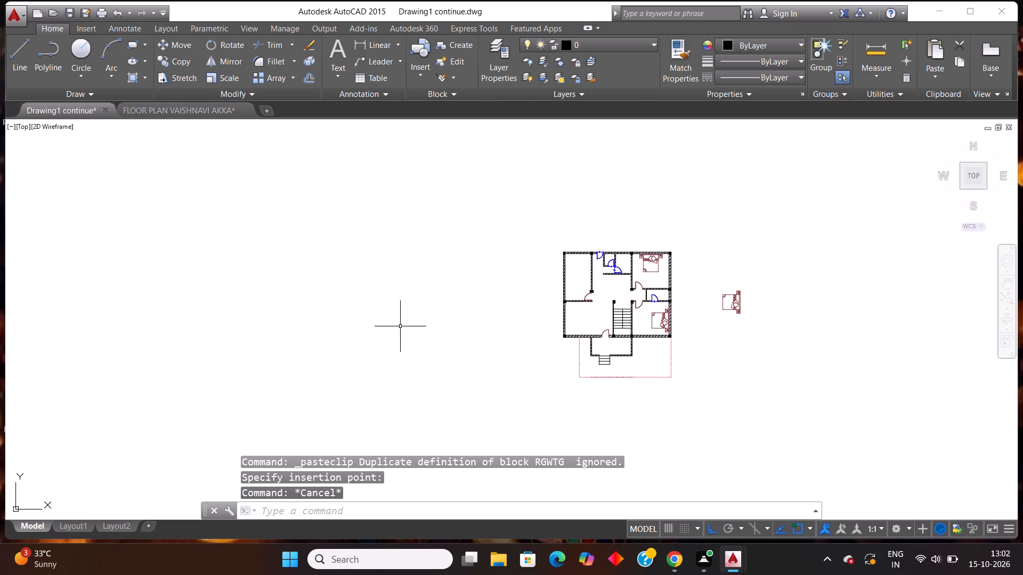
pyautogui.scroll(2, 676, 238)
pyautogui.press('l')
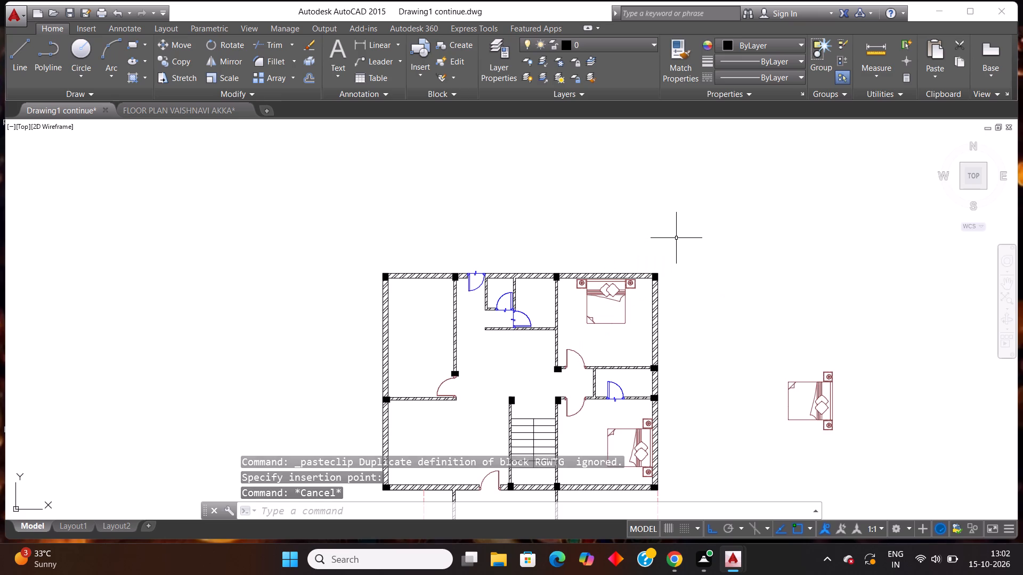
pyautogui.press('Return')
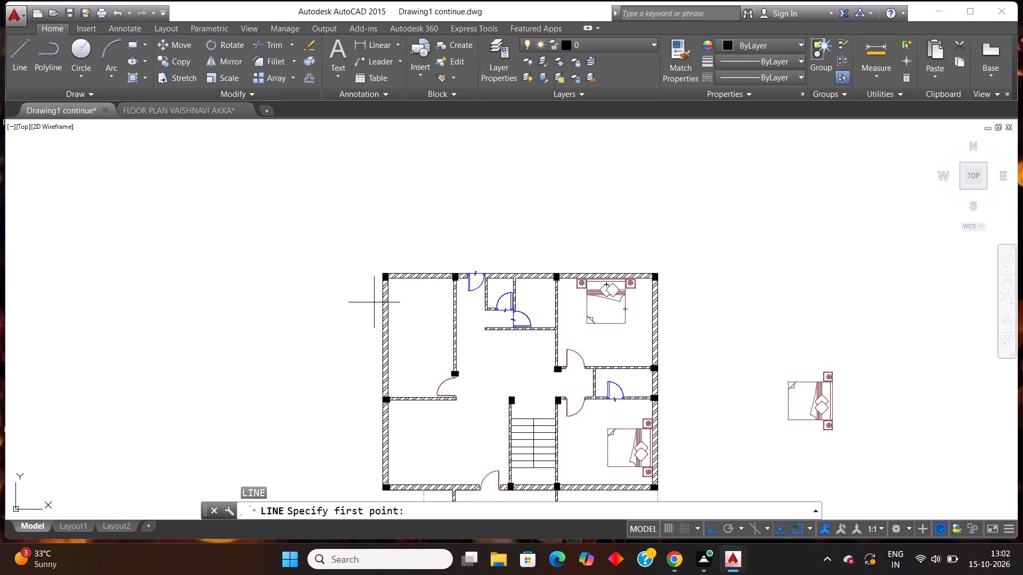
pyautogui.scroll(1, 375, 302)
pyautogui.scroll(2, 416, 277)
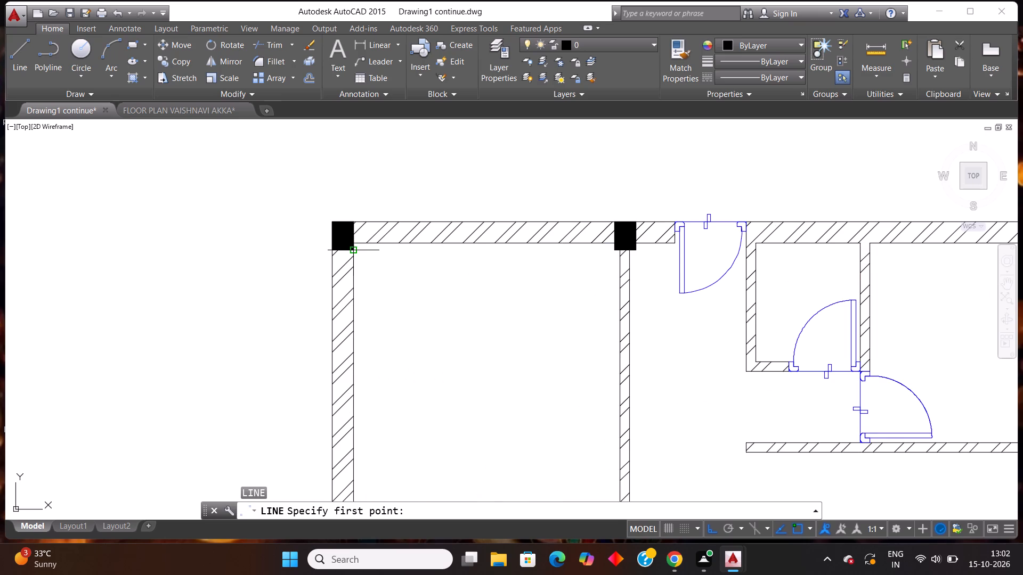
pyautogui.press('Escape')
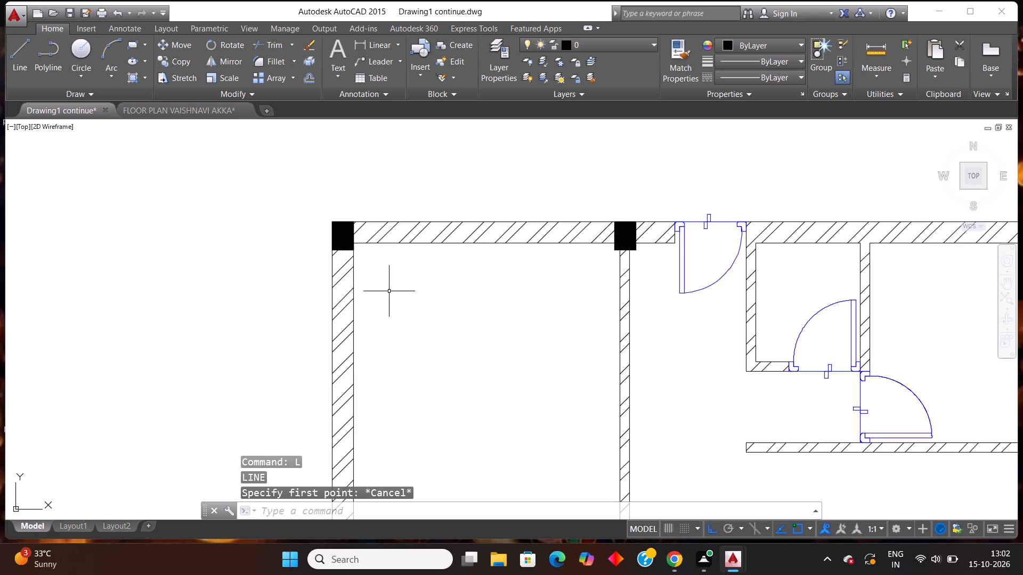
# Offset the northwest room's inner west and north wall lines 2' into the room.
pyautogui.write('off')
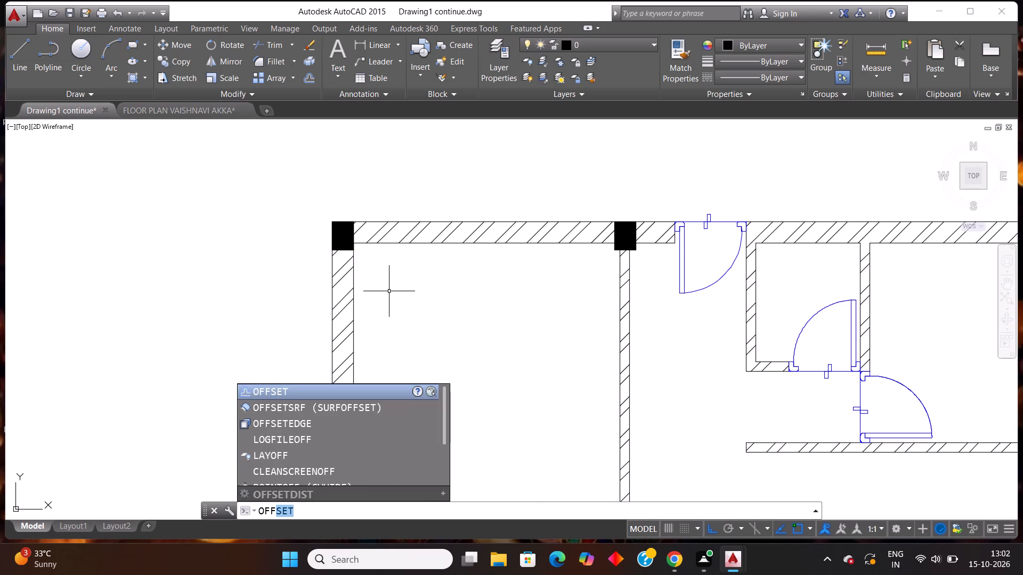
pyautogui.press('Return')
pyautogui.write("2'")
pyautogui.press('Return')
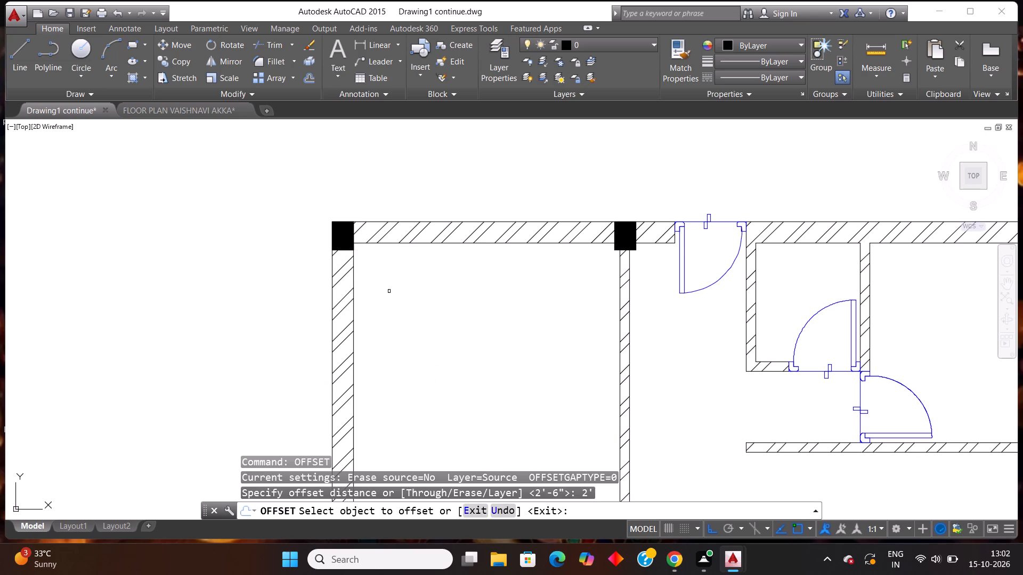
pyautogui.click(354, 309)
pyautogui.click(486, 297)
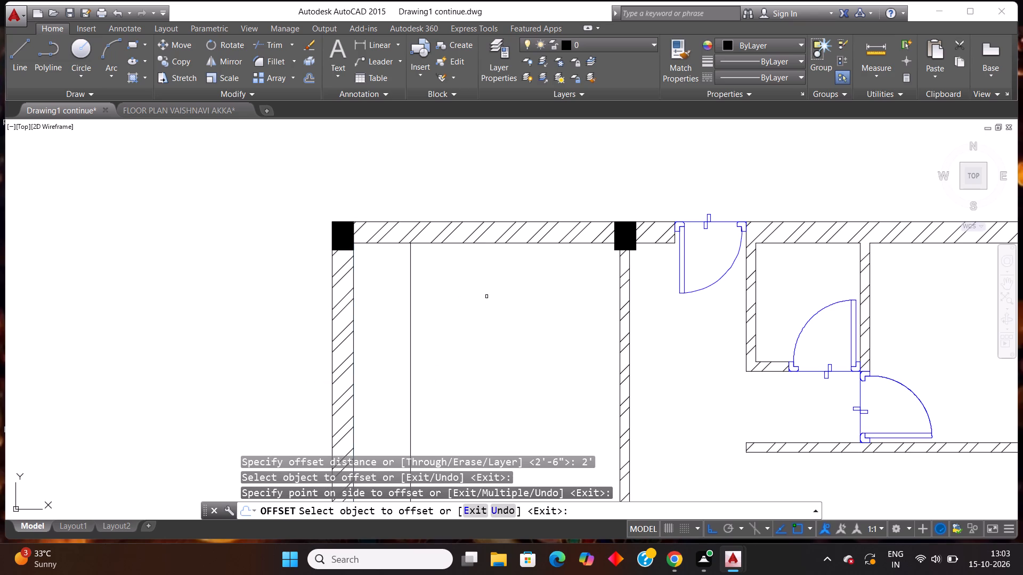
pyautogui.click(452, 243)
pyautogui.click(467, 328)
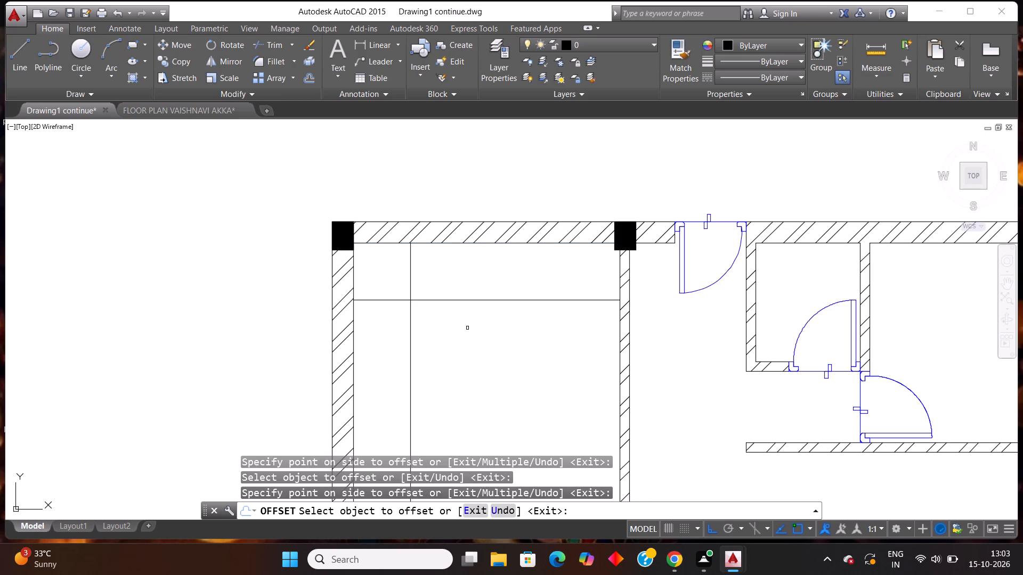
pyautogui.press('Escape')
# Trim the overlapping ends of the two offset lines at the northwest room's corner so they form an L.
pyautogui.write('tr')
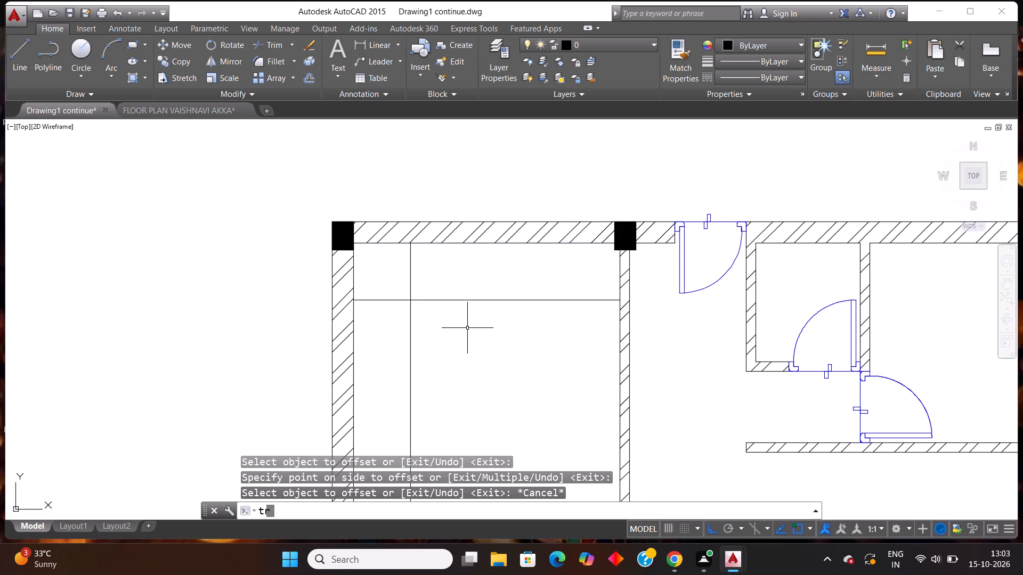
pyautogui.press('Return')
pyautogui.press('Return')
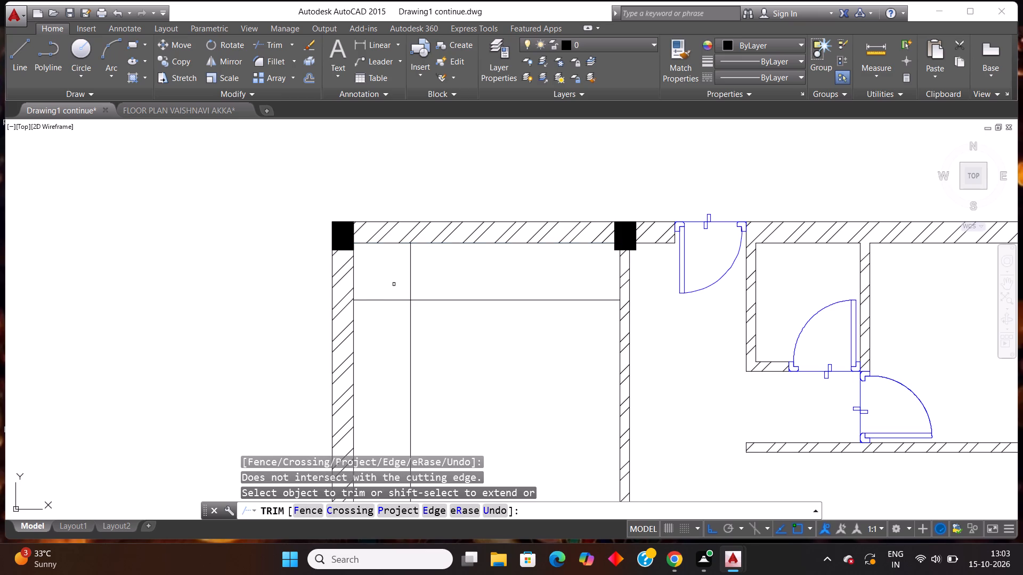
pyautogui.click(382, 293)
pyautogui.click(380, 328)
pyautogui.click(380, 268)
pyautogui.click(451, 285)
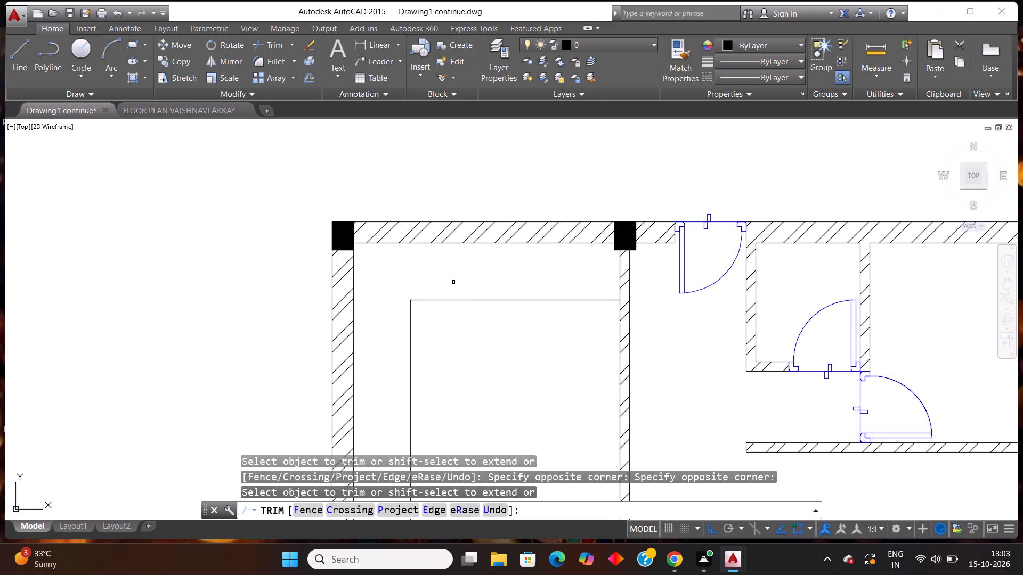
pyautogui.scroll(-4, 460, 273)
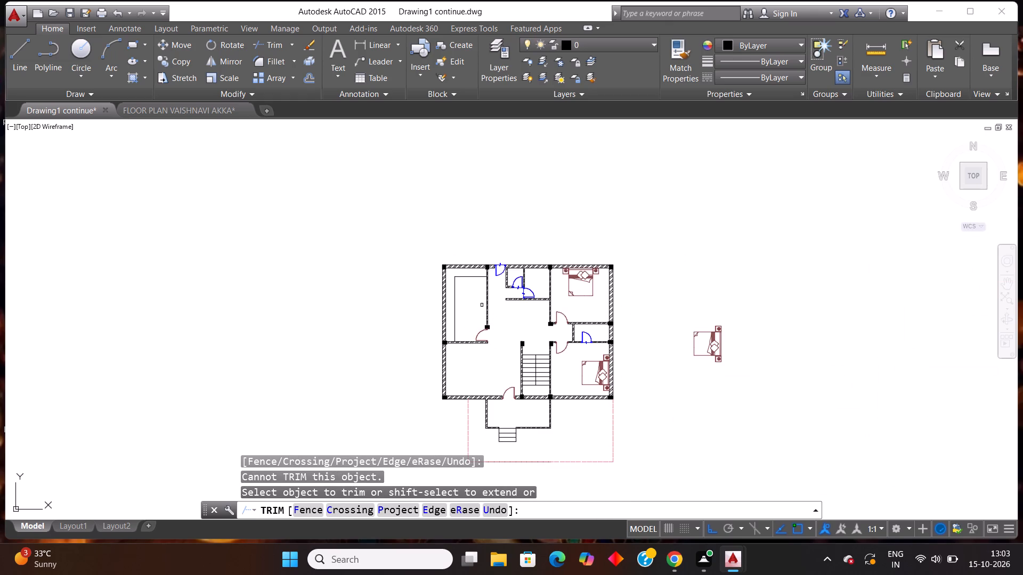
pyautogui.press('Escape')
# Assign the two trimmed offset lines in the northwest room to the 00 FURNITURE layer.
pyautogui.click(482, 305)
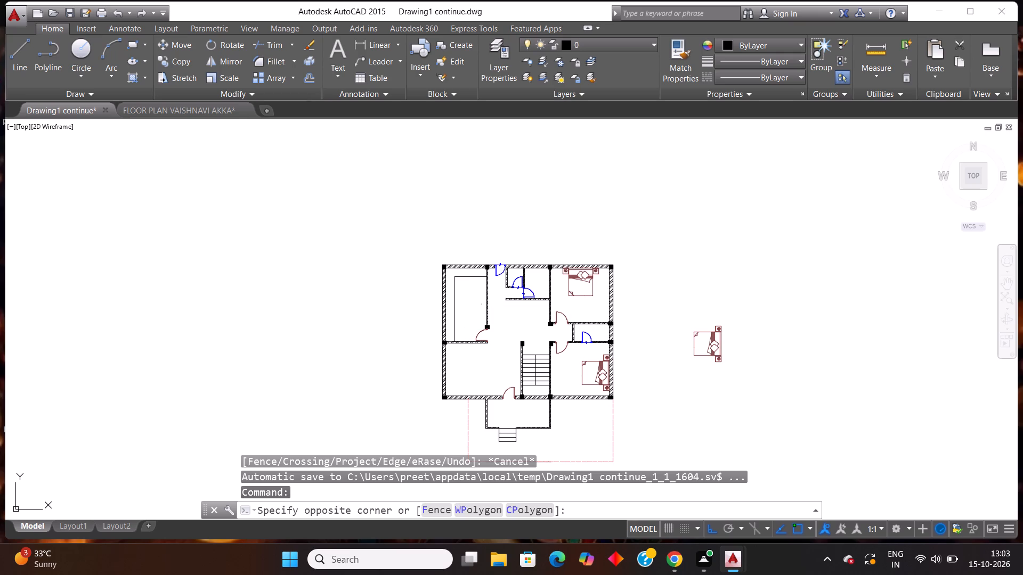
pyautogui.click(453, 274)
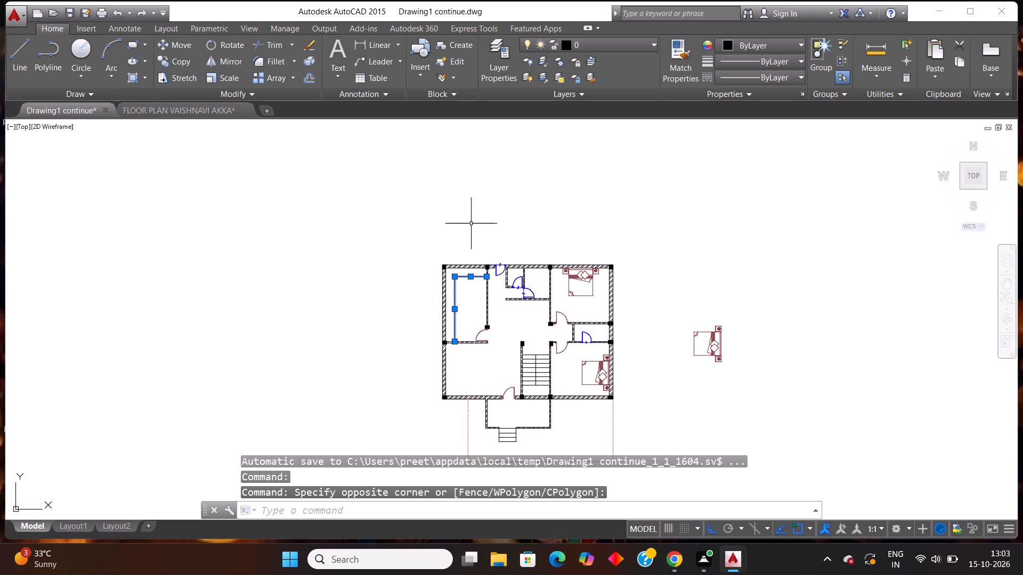
pyautogui.click(602, 49)
pyautogui.click(584, 61)
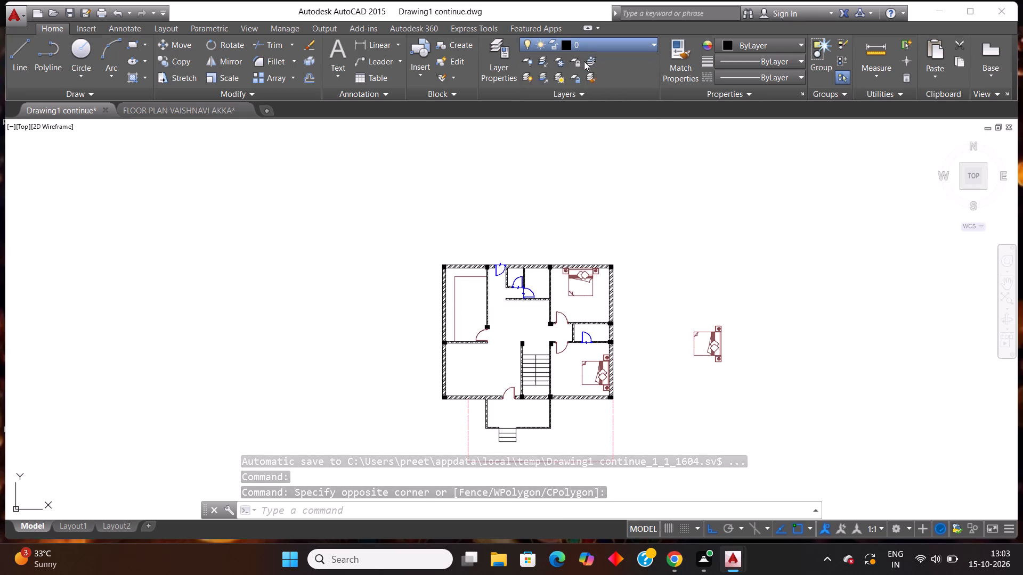
pyautogui.click(566, 167)
pyautogui.press('Escape')
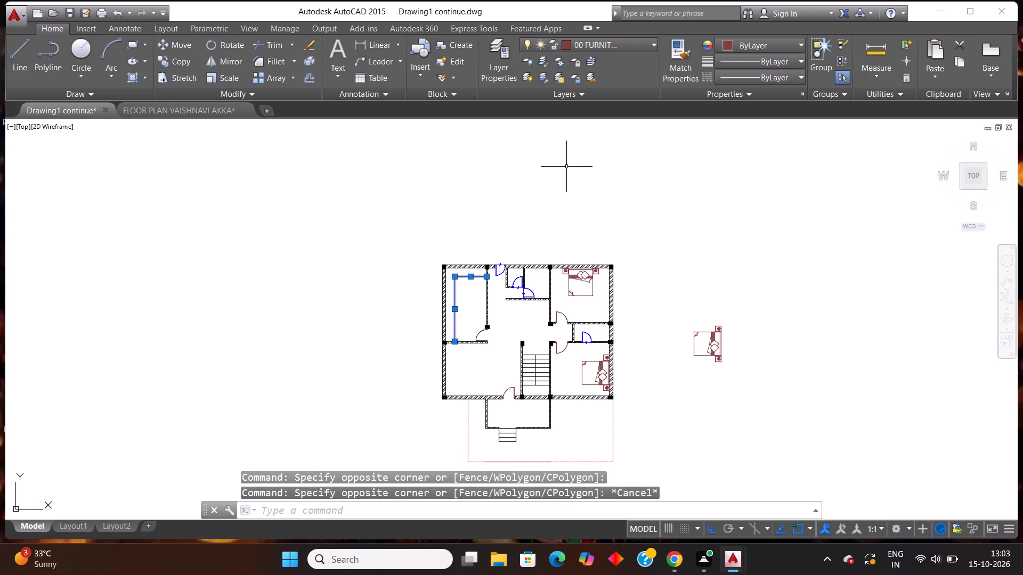
pyautogui.press('Escape')
# Copy the three-seat sofa from the other floor plan's living area and paste it in this plan's southwest room.
pyautogui.scroll(-2, 559, 237)
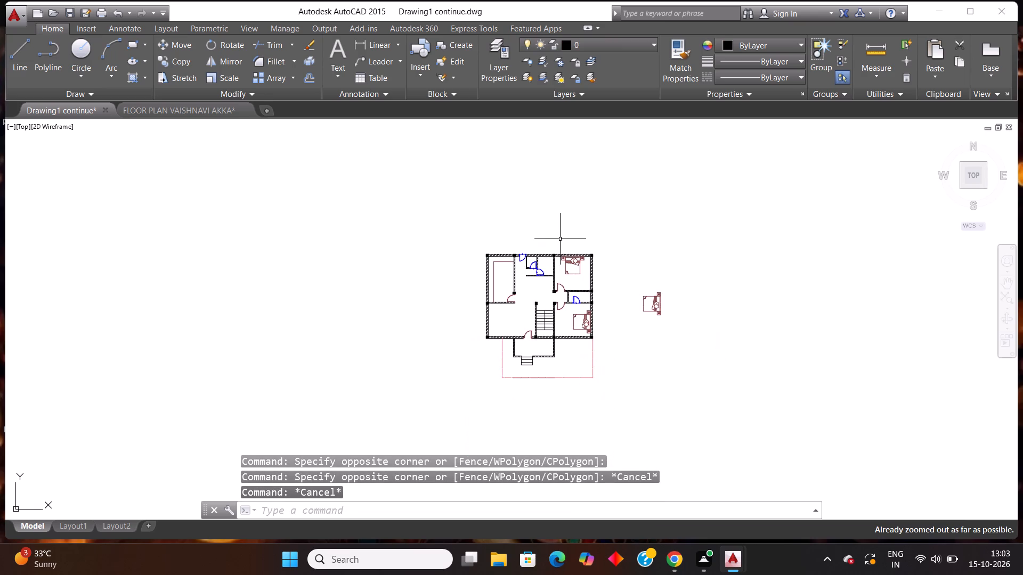
pyautogui.scroll(1, 535, 262)
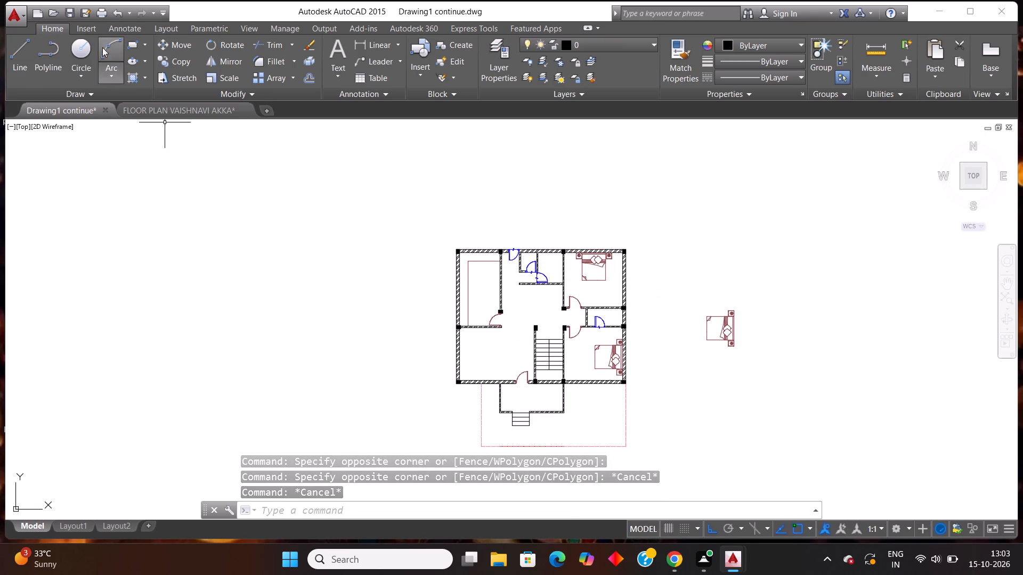
pyautogui.click(144, 107)
pyautogui.scroll(-3, 451, 208)
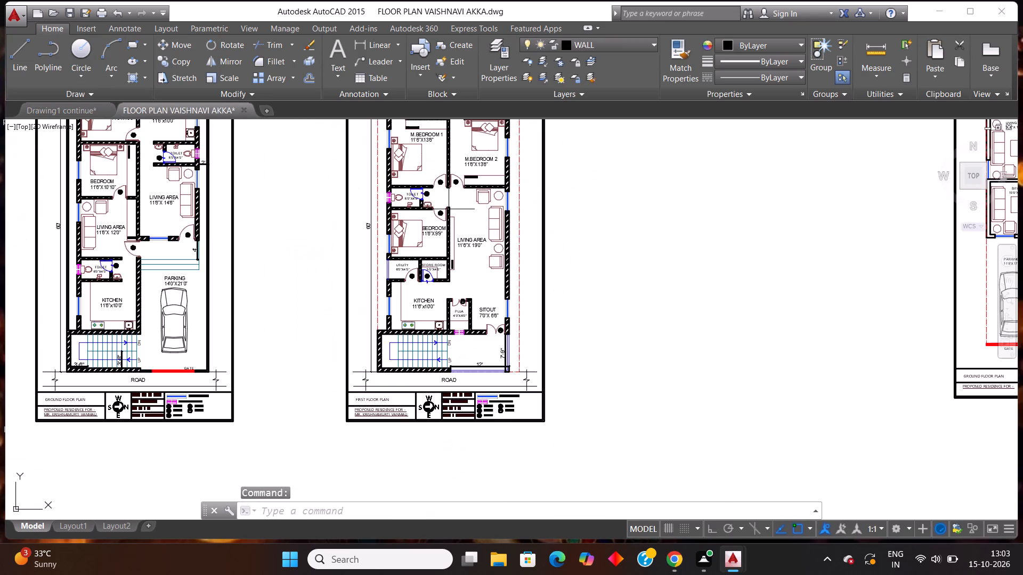
pyautogui.scroll(-2, 449, 209)
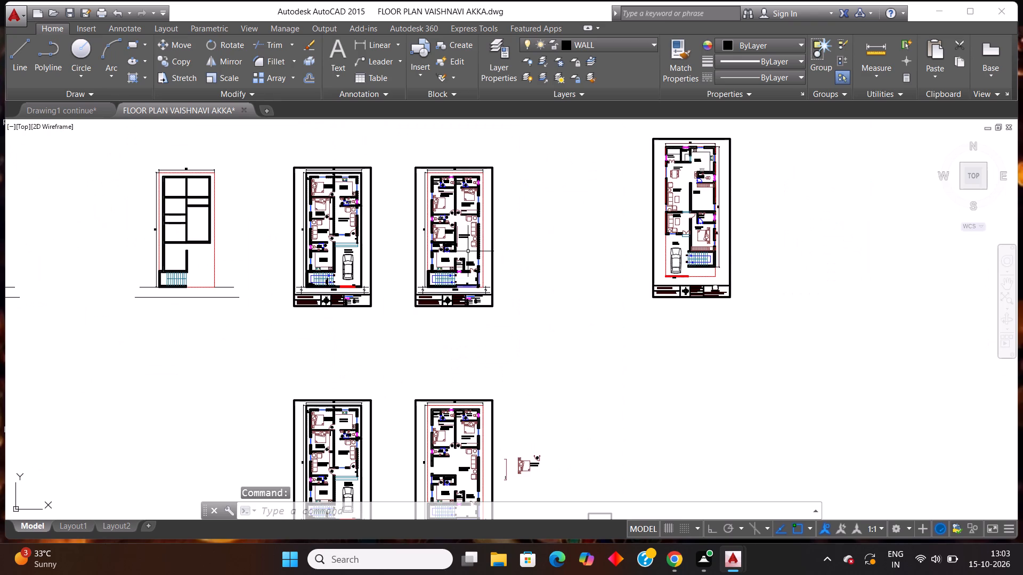
pyautogui.scroll(3, 493, 233)
pyautogui.scroll(1, 458, 205)
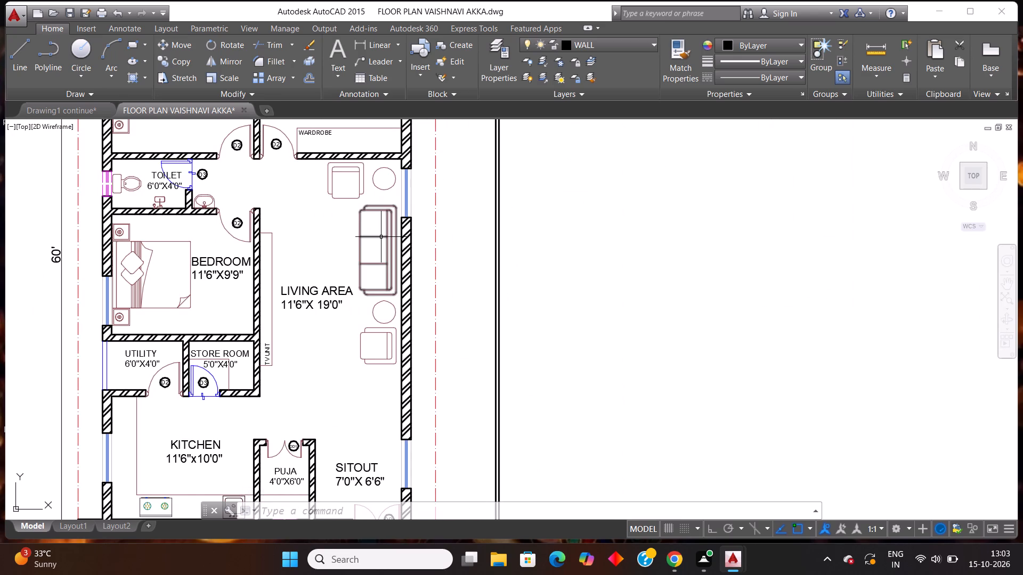
pyautogui.scroll(1, 376, 247)
pyautogui.click(376, 247)
pyautogui.click(331, 247)
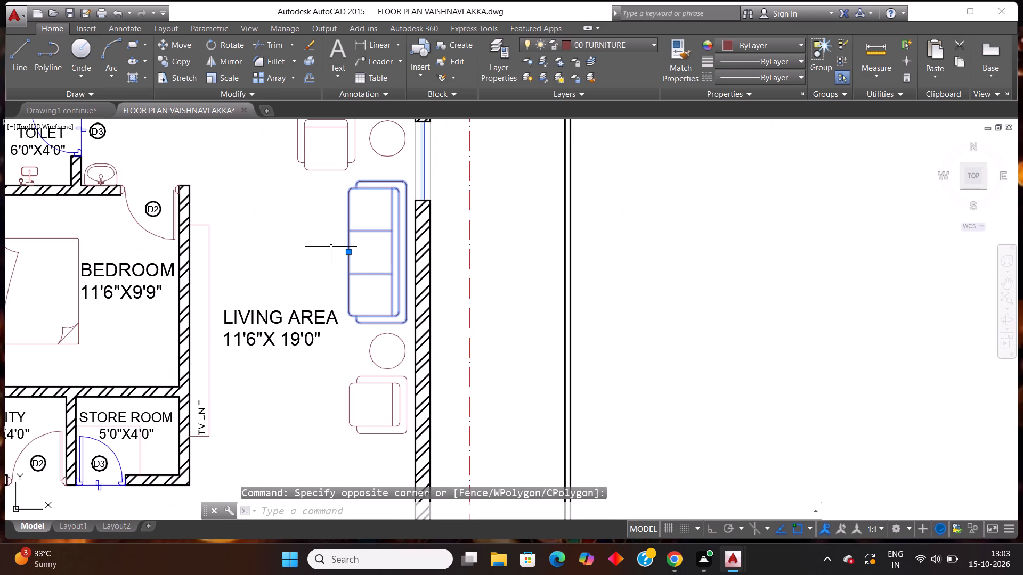
pyautogui.hotkey('ctrl', 'c')
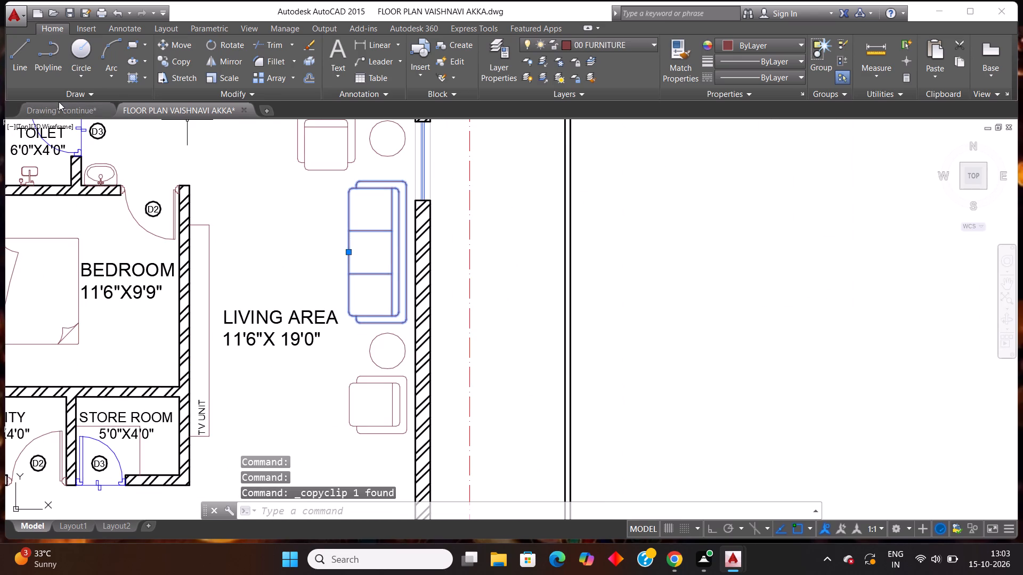
pyautogui.click(56, 110)
pyautogui.hotkey('ctrl', 'v')
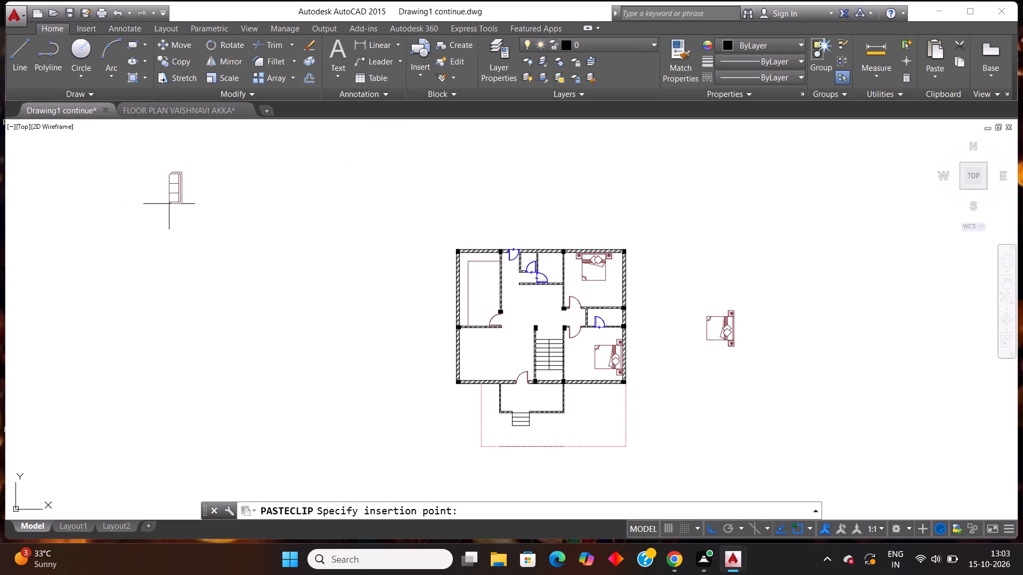
pyautogui.click(470, 367)
# Mirror the pasted sofa about a vertical line, erasing the source, so its back faces west.
pyautogui.click(494, 359)
pyautogui.click(465, 350)
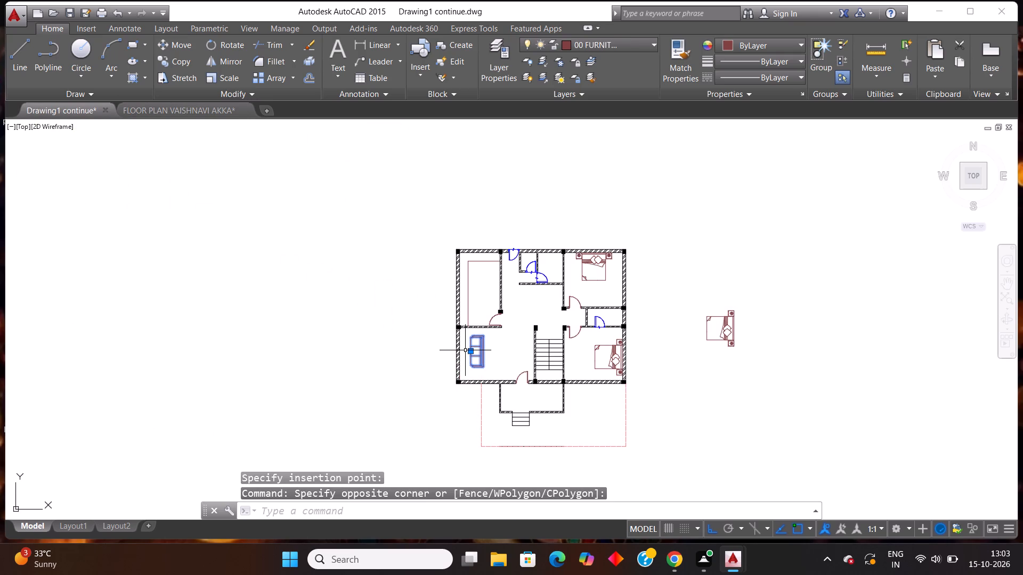
pyautogui.write('mi')
pyautogui.press('Return')
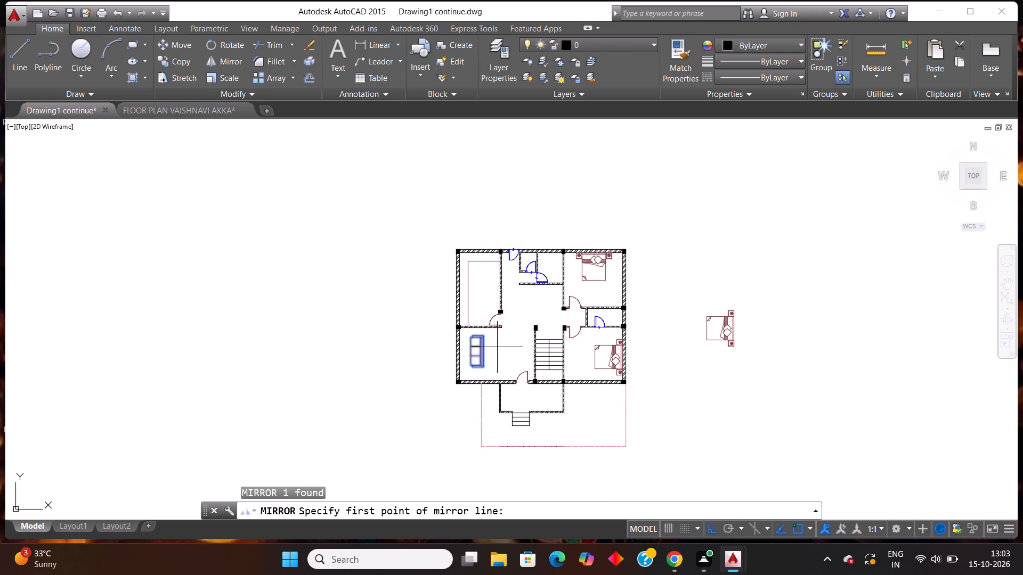
pyautogui.click(483, 339)
pyautogui.click(489, 368)
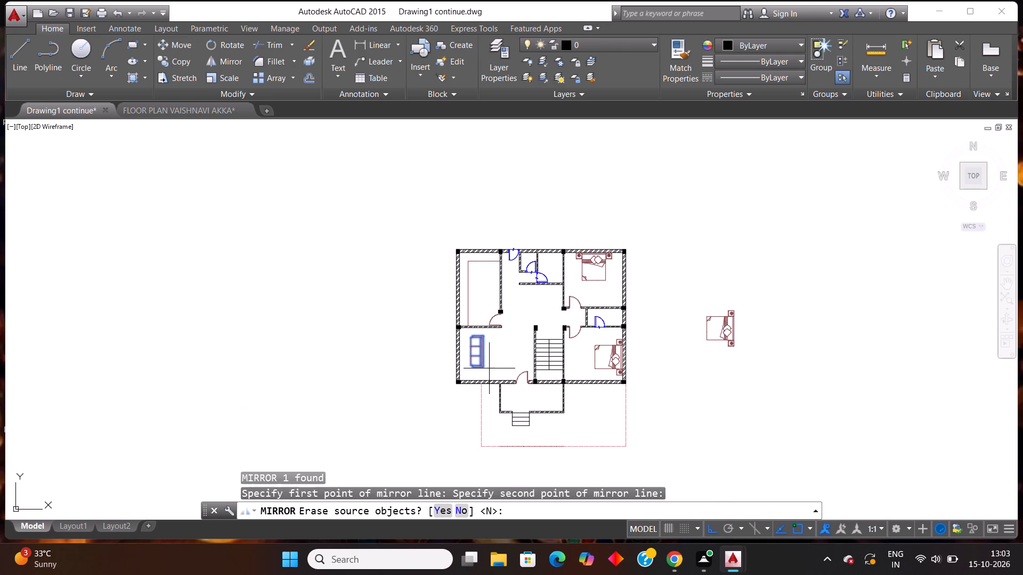
pyautogui.press('y')
pyautogui.press('Return')
pyautogui.moveTo(517, 358); pyautogui.dragTo(508, 358)
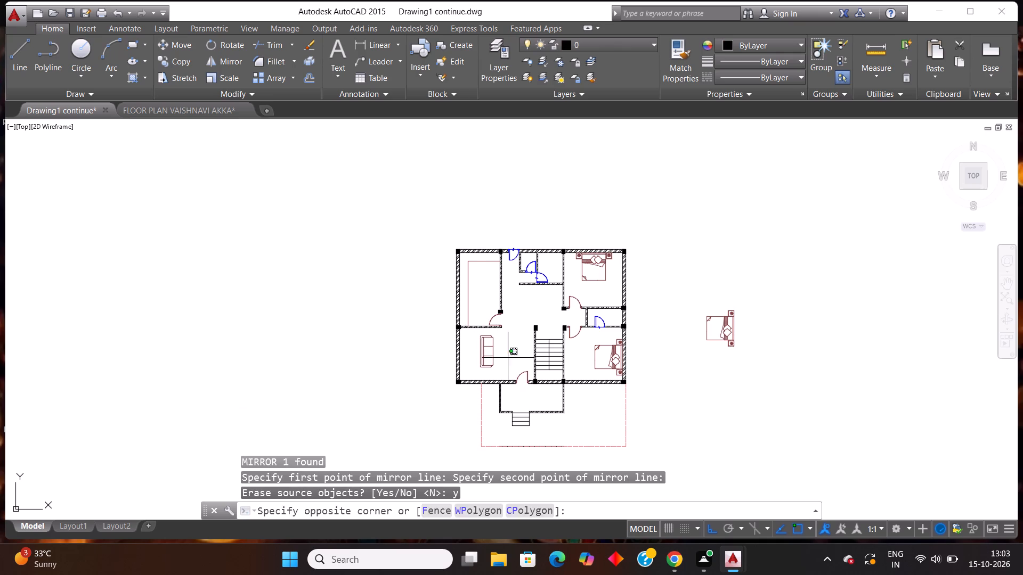
pyautogui.click(439, 361)
pyautogui.press('Escape')
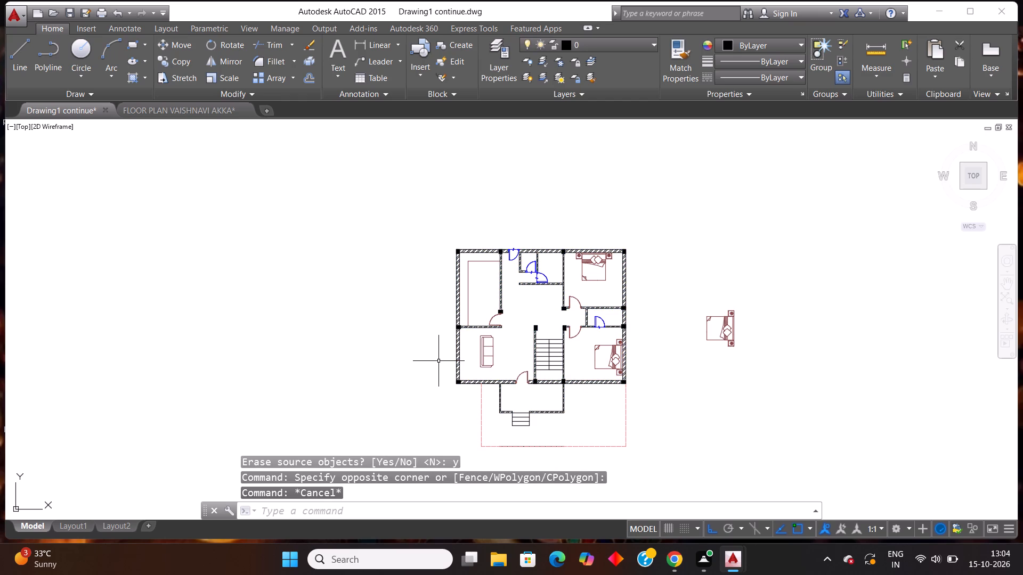
# Move the mirrored sofa west so its back sits against the southwest room's west wall.
pyautogui.scroll(2, 502, 367)
pyautogui.click(503, 360)
pyautogui.click(432, 327)
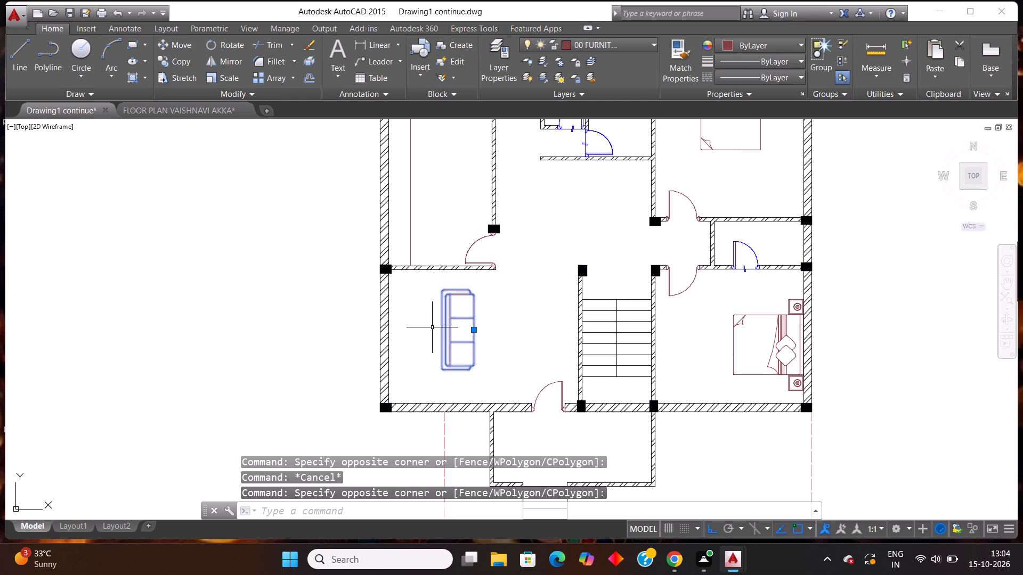
pyautogui.press('m')
pyautogui.press('Return')
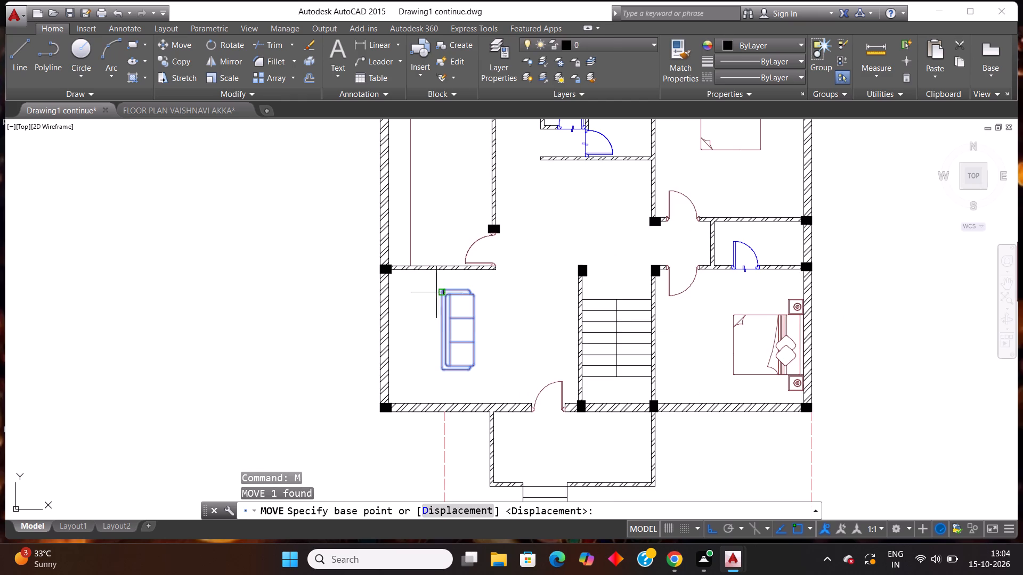
pyautogui.click(444, 291)
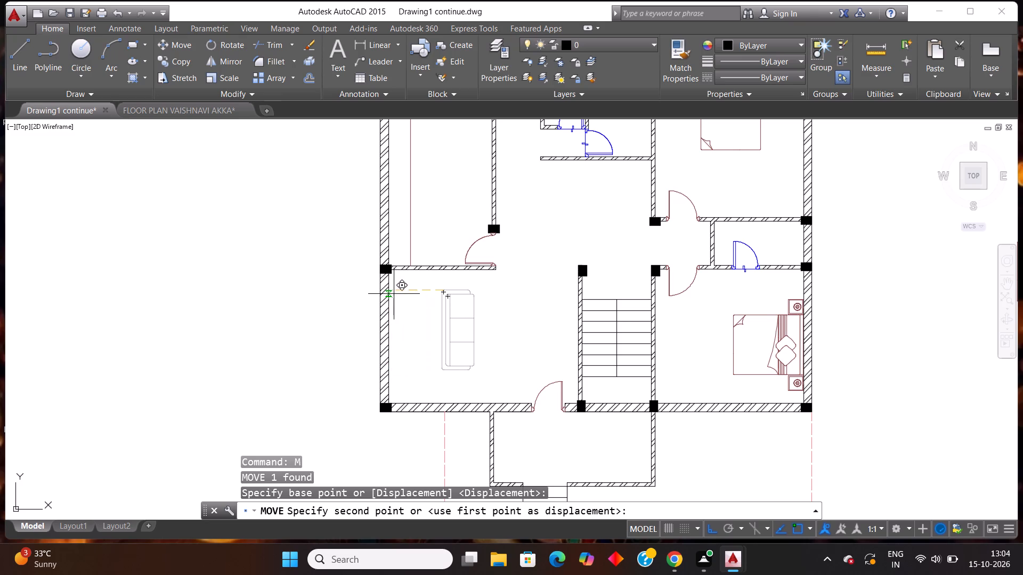
pyautogui.click(396, 293)
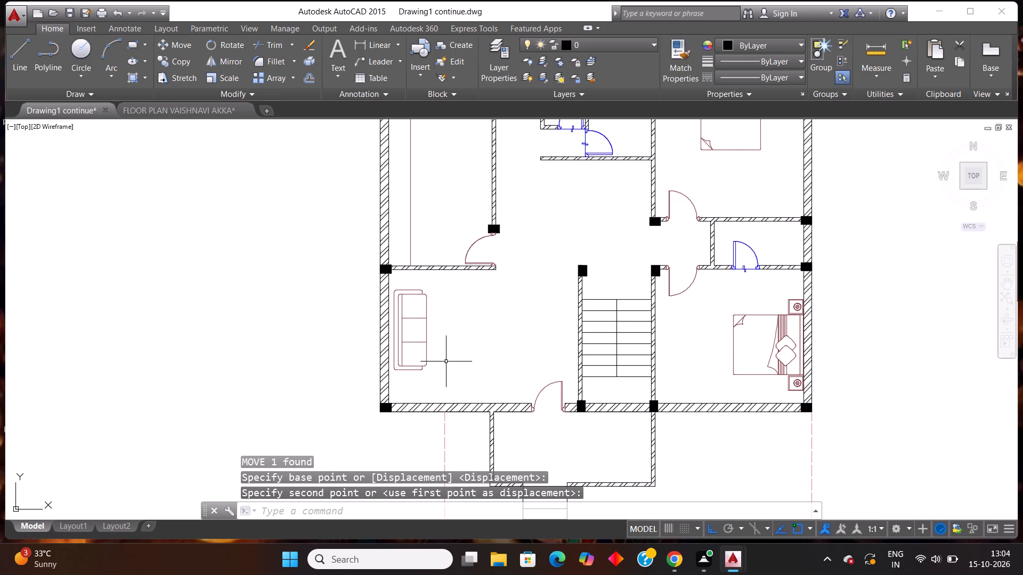
pyautogui.moveTo(444, 378); pyautogui.dragTo(442, 369)
pyautogui.click(421, 336)
pyautogui.moveTo(424, 365); pyautogui.dragTo(422, 367)
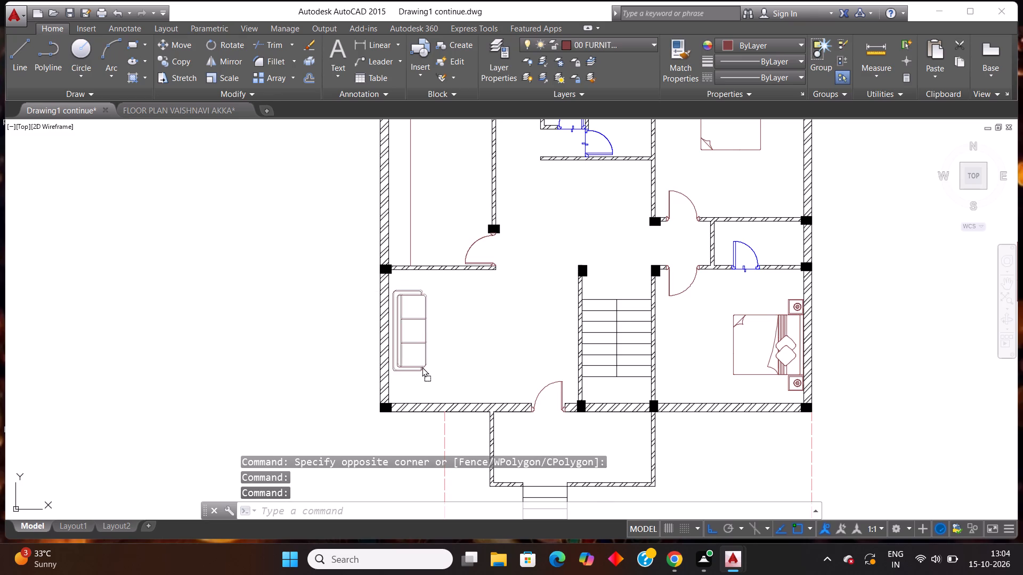
pyautogui.moveTo(422, 367); pyautogui.dragTo(419, 368)
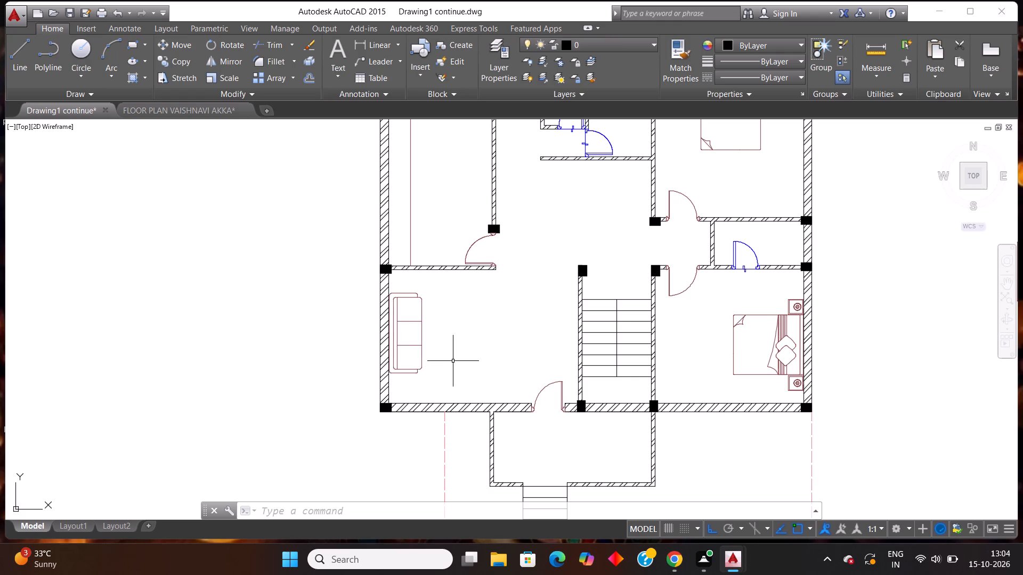
pyautogui.press('Escape')
# Copy the north armchair from the other floor plan's living area and paste it beside the sofa near this southwest room's north wall.
pyautogui.click(158, 113)
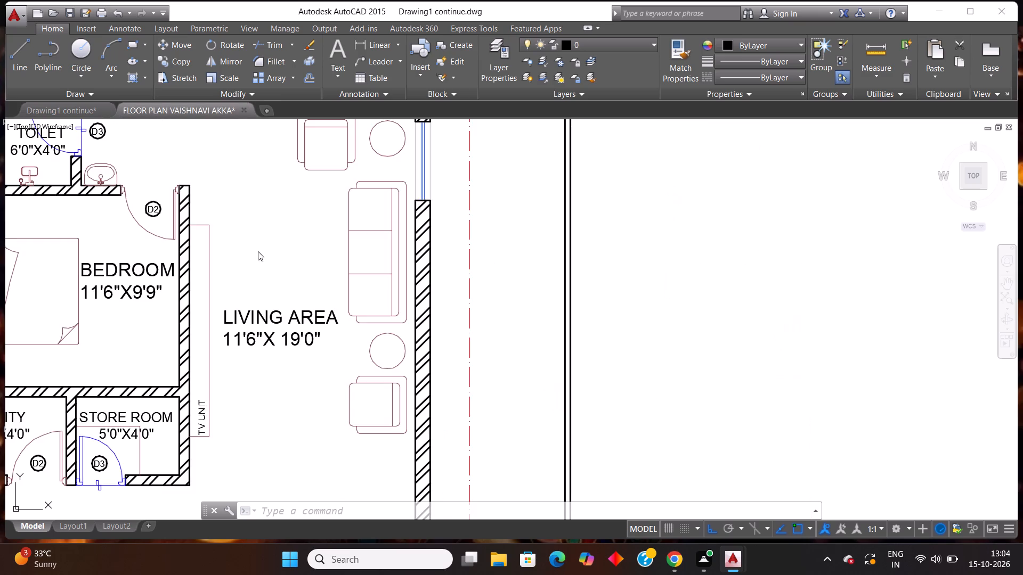
pyautogui.scroll(-2, 288, 251)
pyautogui.scroll(2, 308, 218)
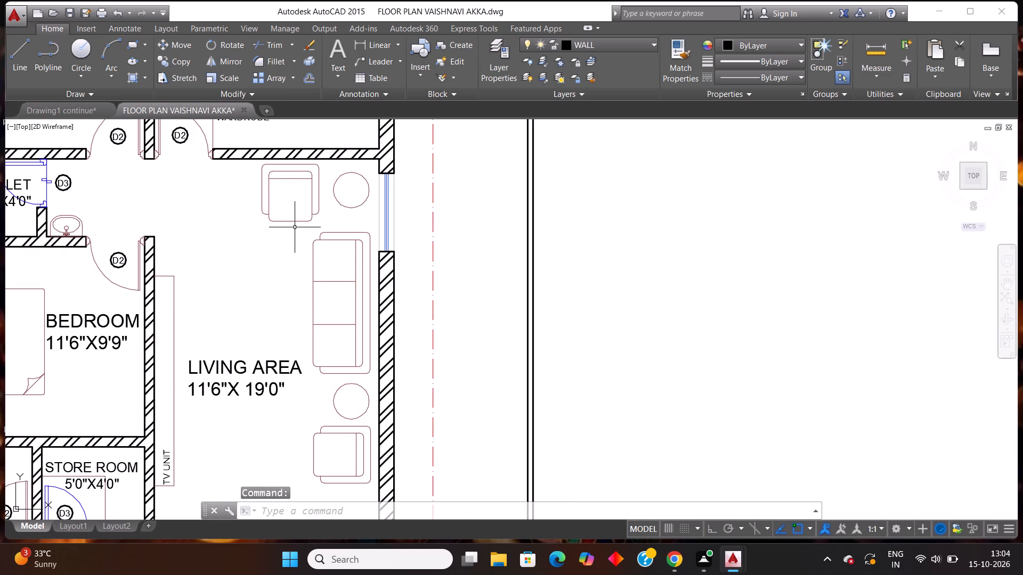
pyautogui.click(294, 227)
pyautogui.click(282, 206)
pyautogui.hotkey('ctrl', 'c')
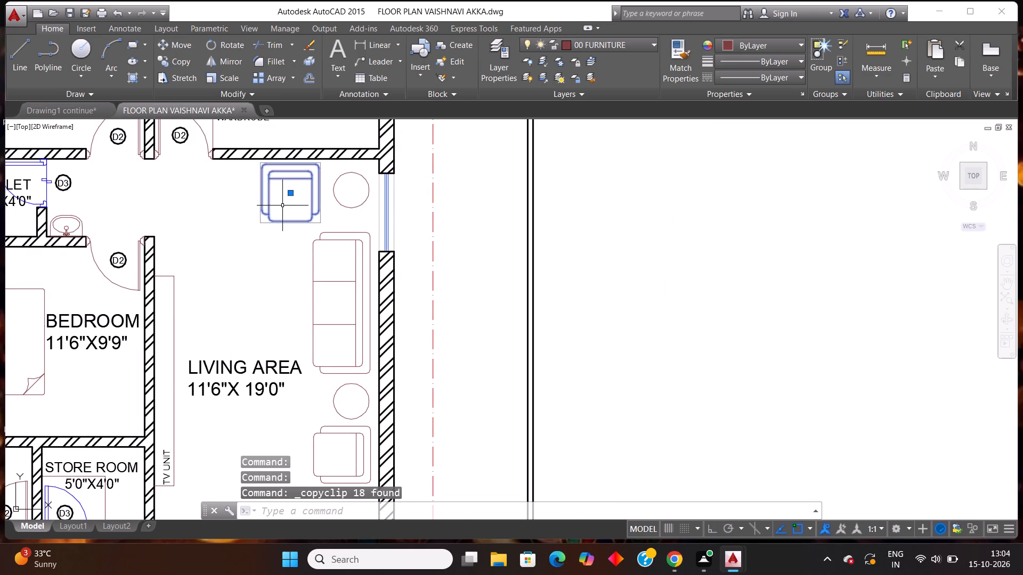
pyautogui.click(56, 108)
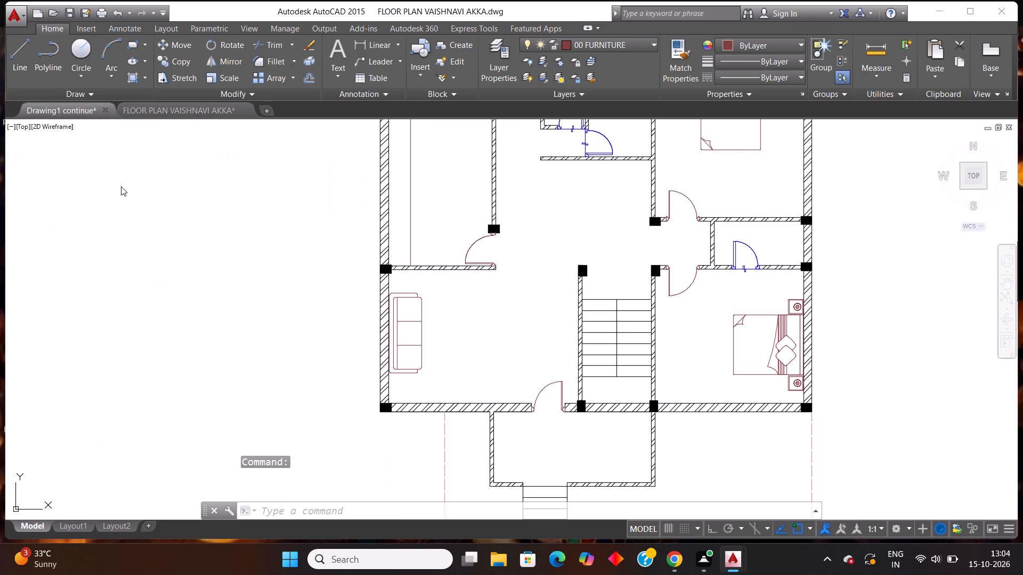
pyautogui.hotkey('ctrl', 'v')
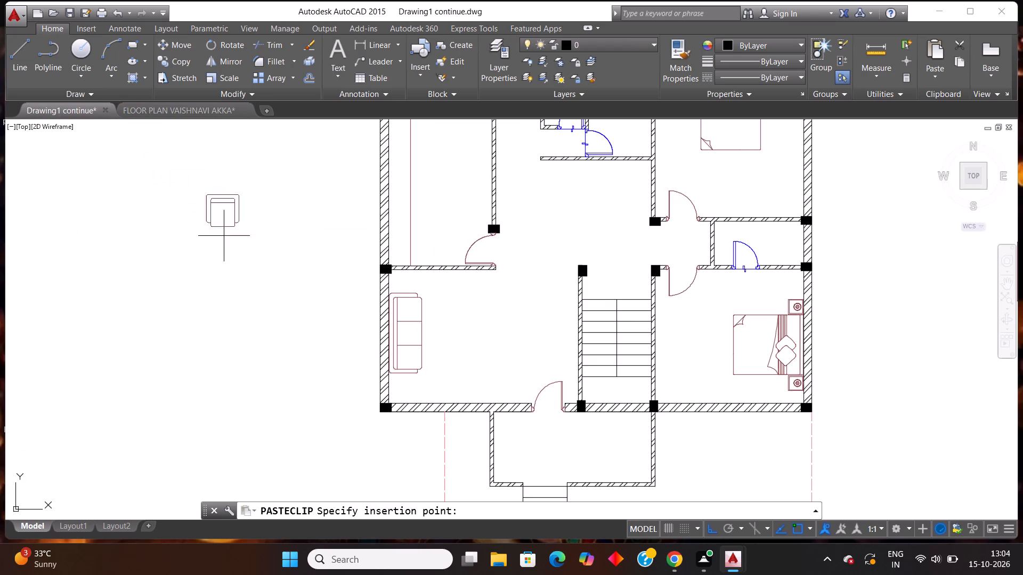
pyautogui.scroll(-1, 453, 305)
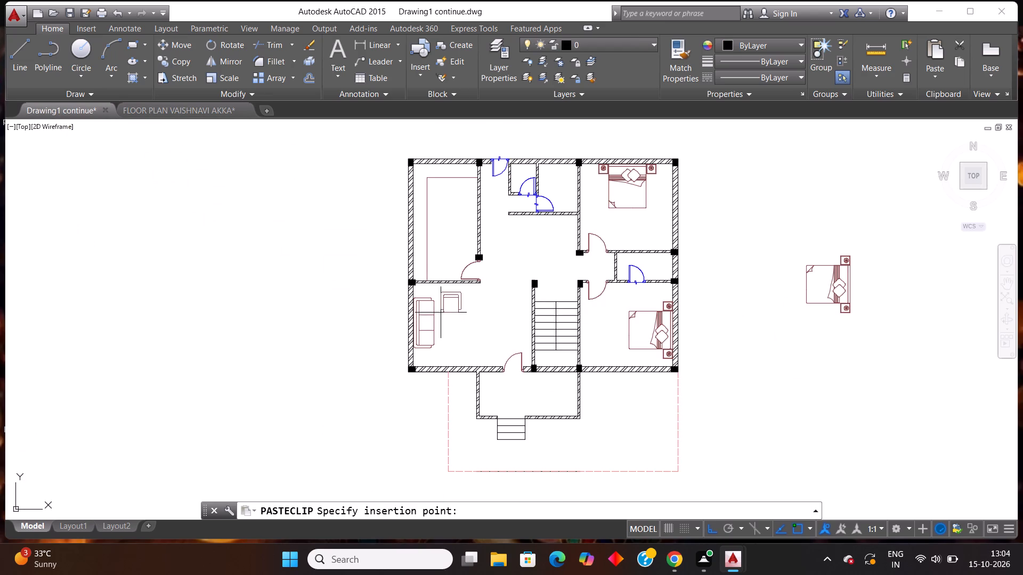
pyautogui.click(440, 307)
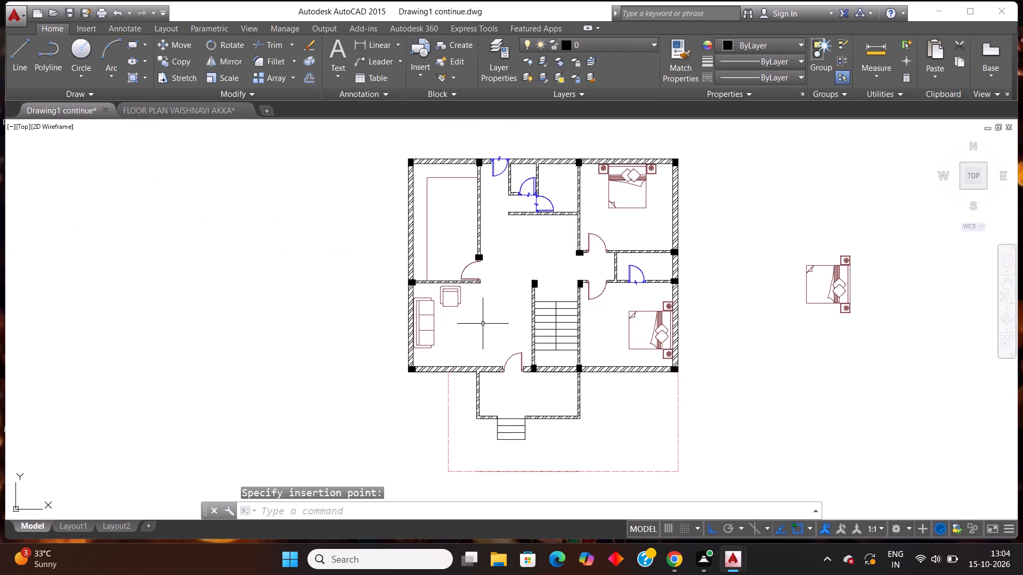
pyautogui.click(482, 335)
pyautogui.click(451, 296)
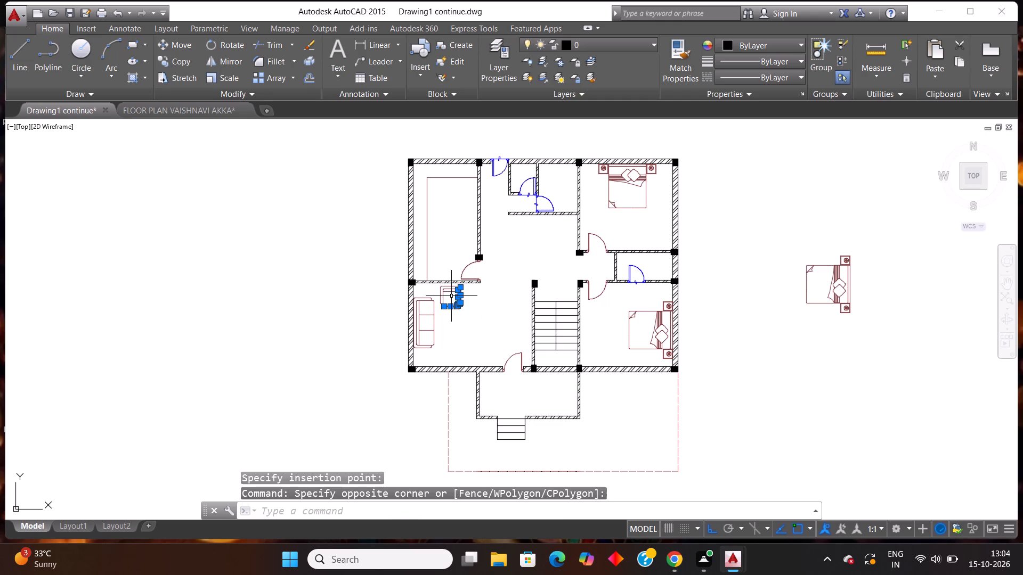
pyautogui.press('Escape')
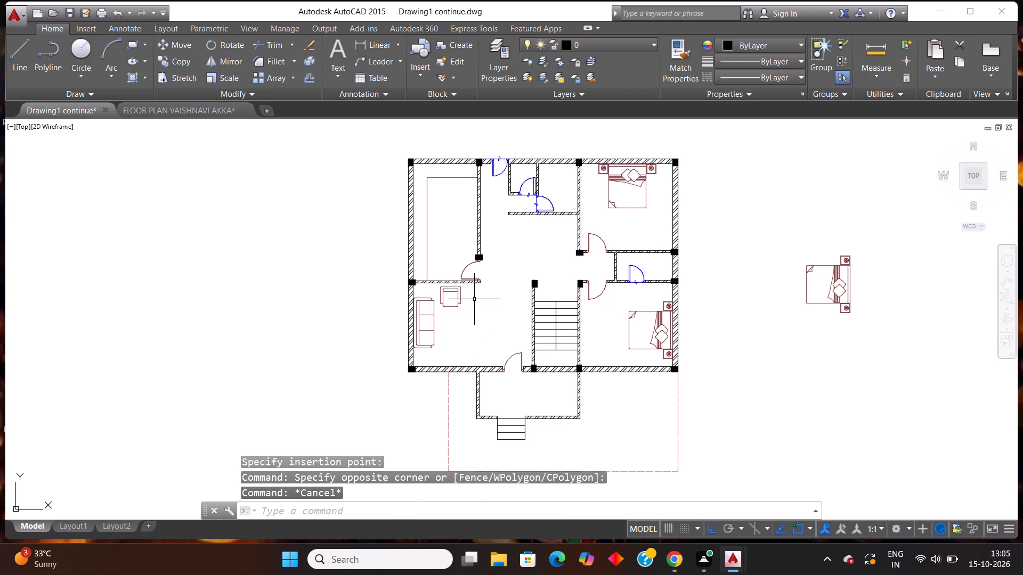
# Copy all of the pasted armchair's linework and paste a second armchair near the southwest room's south wall.
pyautogui.scroll(4, 437, 284)
pyautogui.click(608, 366)
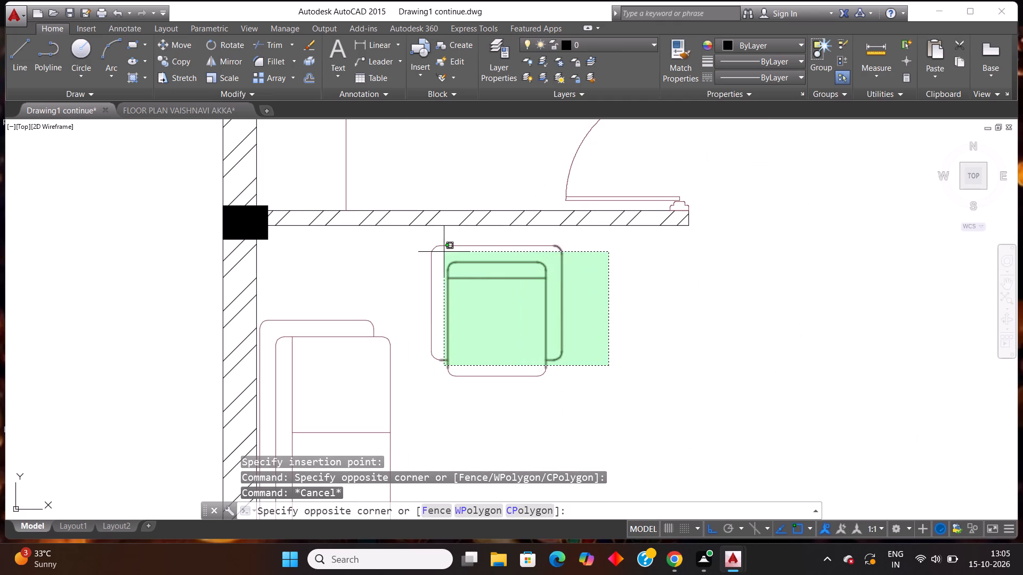
pyautogui.click(423, 239)
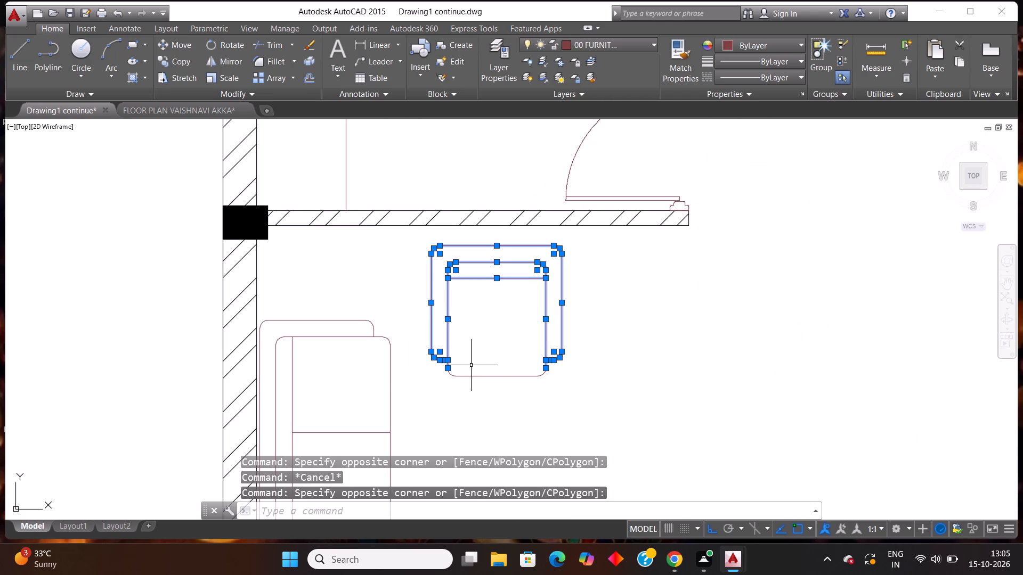
pyautogui.click(476, 376)
pyautogui.scroll(2, 442, 376)
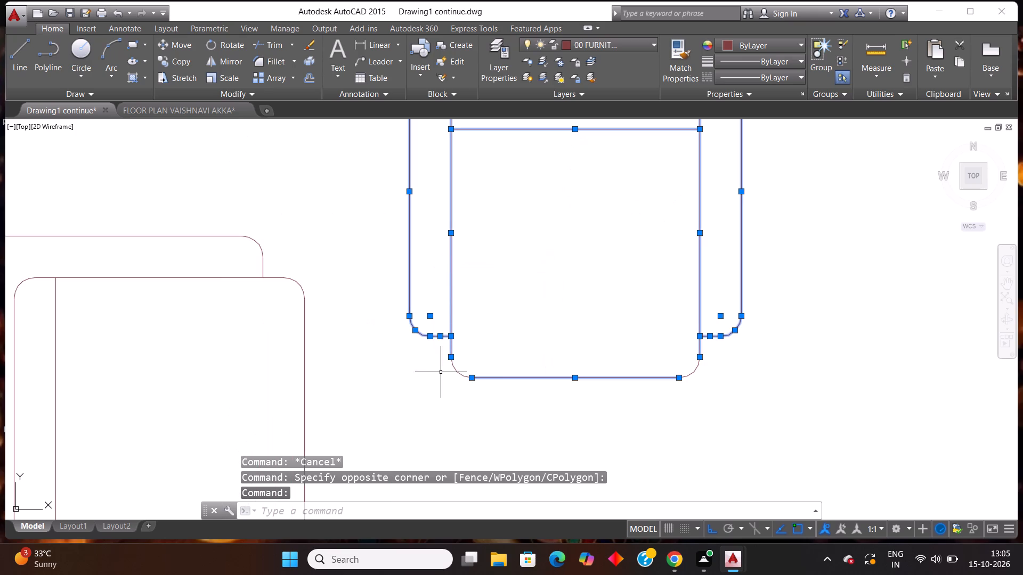
pyautogui.click(458, 371)
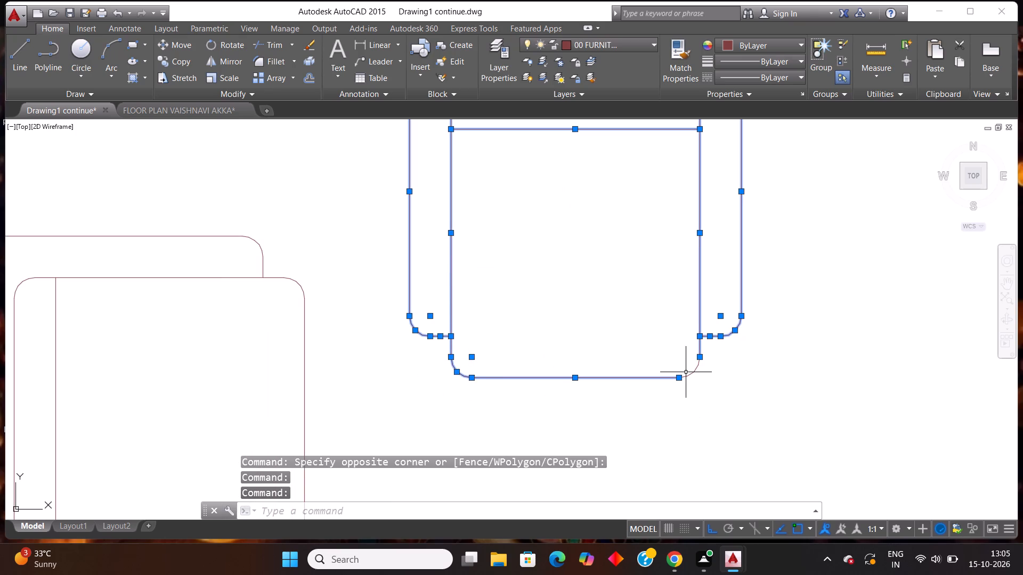
pyautogui.click(691, 374)
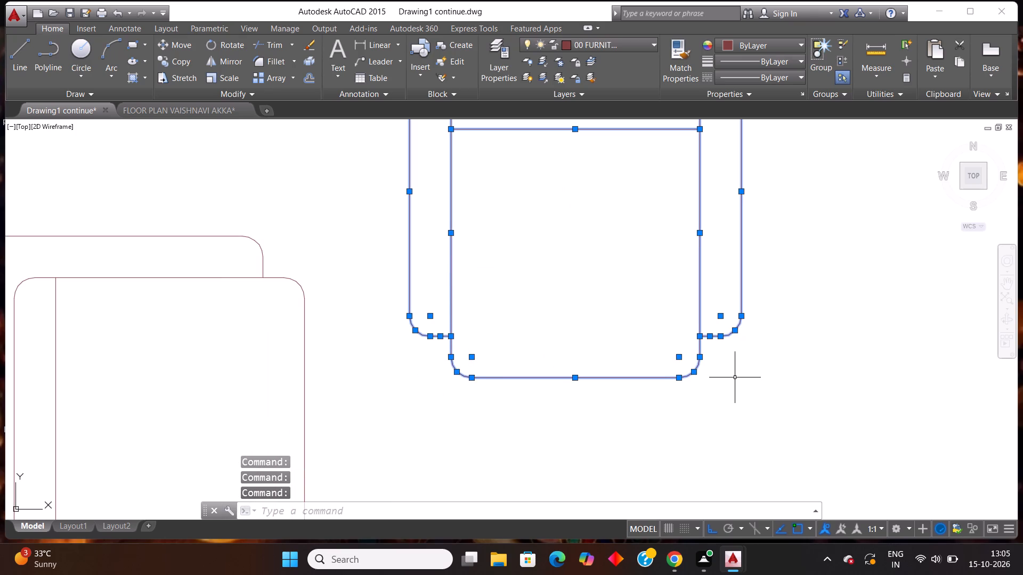
pyautogui.hotkey('ctrl', 'c')
pyautogui.hotkey('ctrl', 'v')
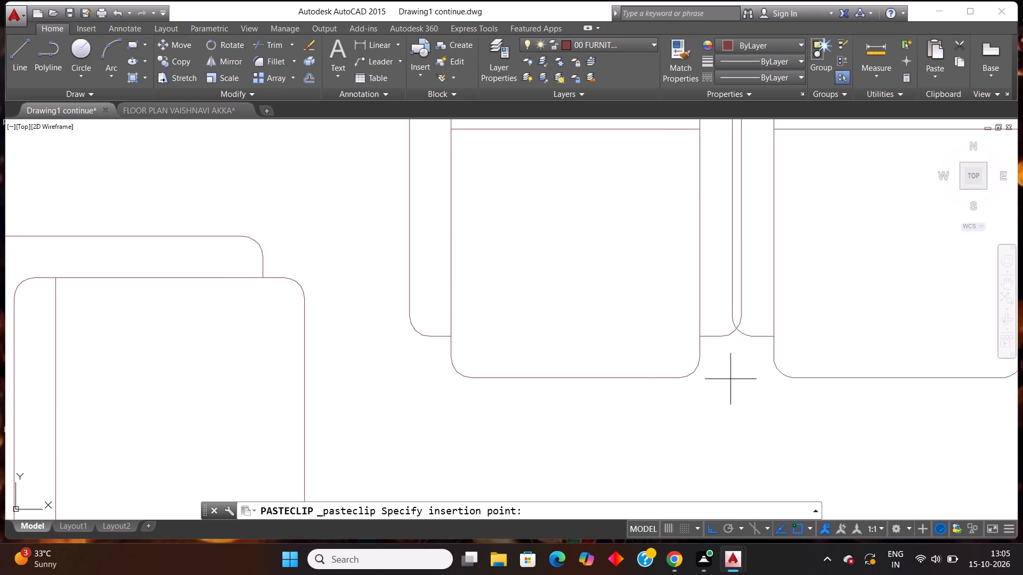
pyautogui.scroll(-5, 590, 375)
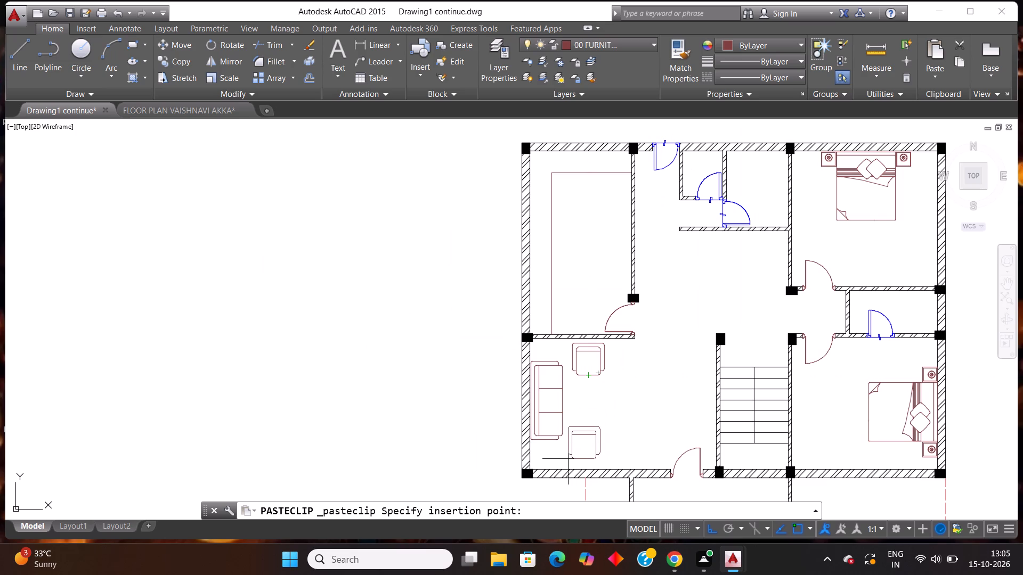
pyautogui.click(571, 458)
# Rotate the second armchair 180° about its northwest corner so that its back faces south.
pyautogui.scroll(-1, 620, 396)
pyautogui.scroll(2, 611, 463)
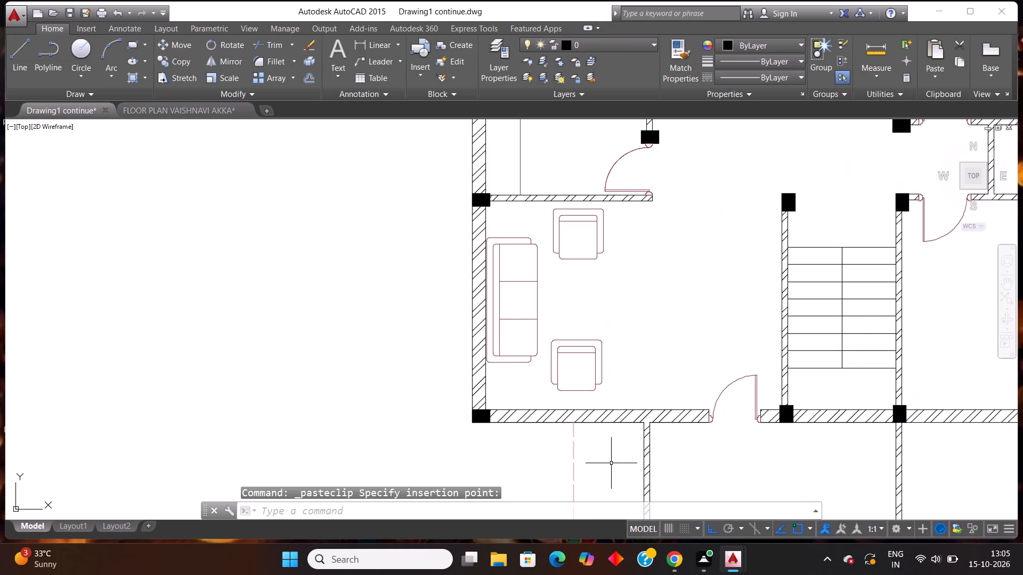
pyautogui.scroll(-1, 676, 339)
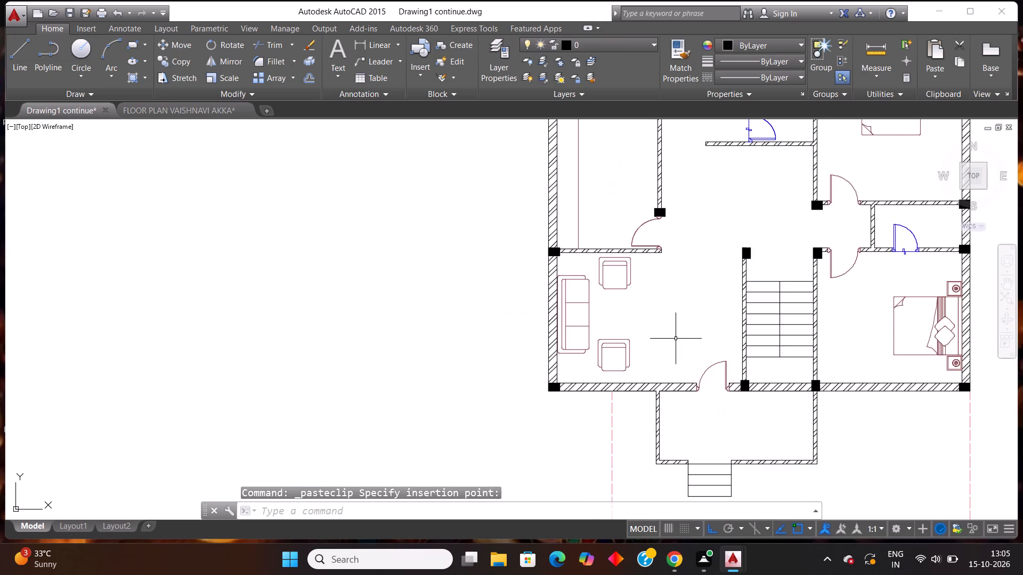
pyautogui.scroll(3, 654, 380)
pyautogui.click(566, 362)
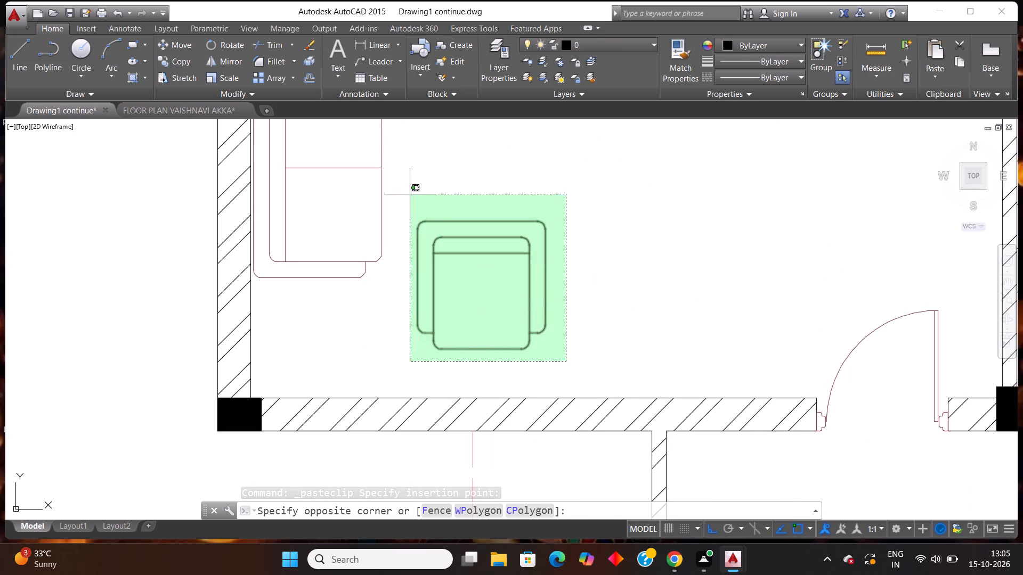
pyautogui.click(410, 194)
pyautogui.write('ro')
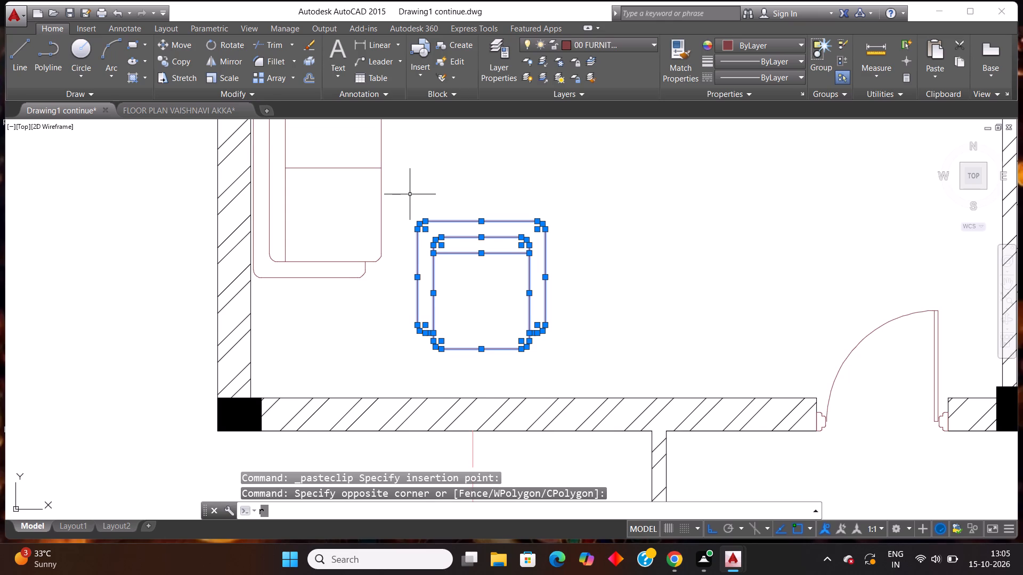
pyautogui.press('Return')
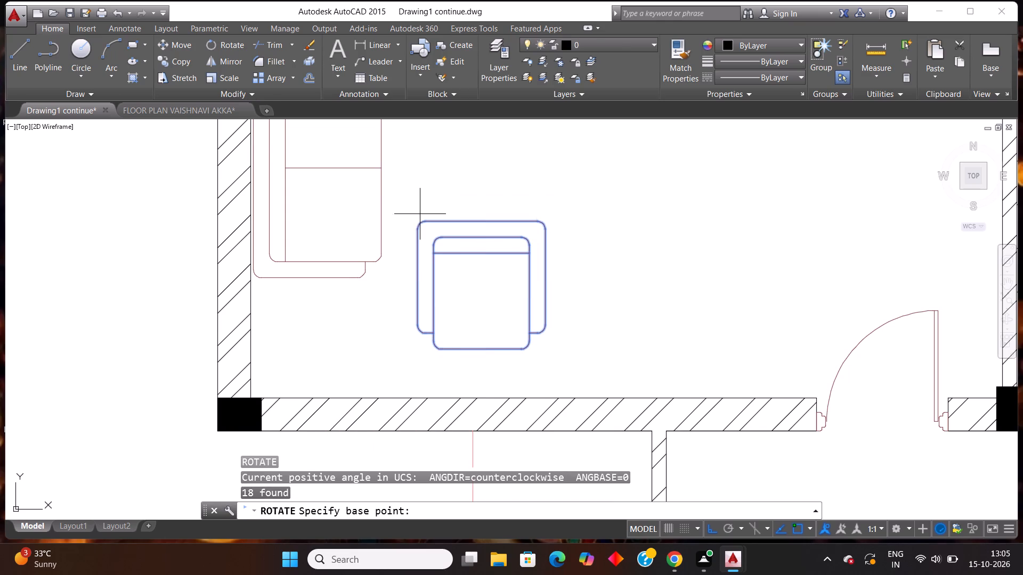
pyautogui.click(418, 226)
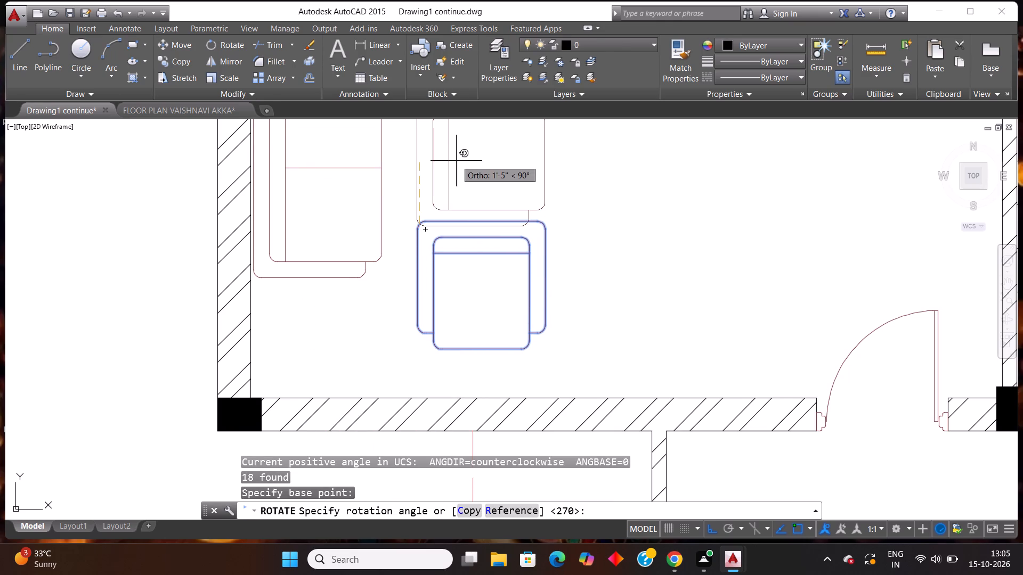
pyautogui.scroll(-2, 447, 198)
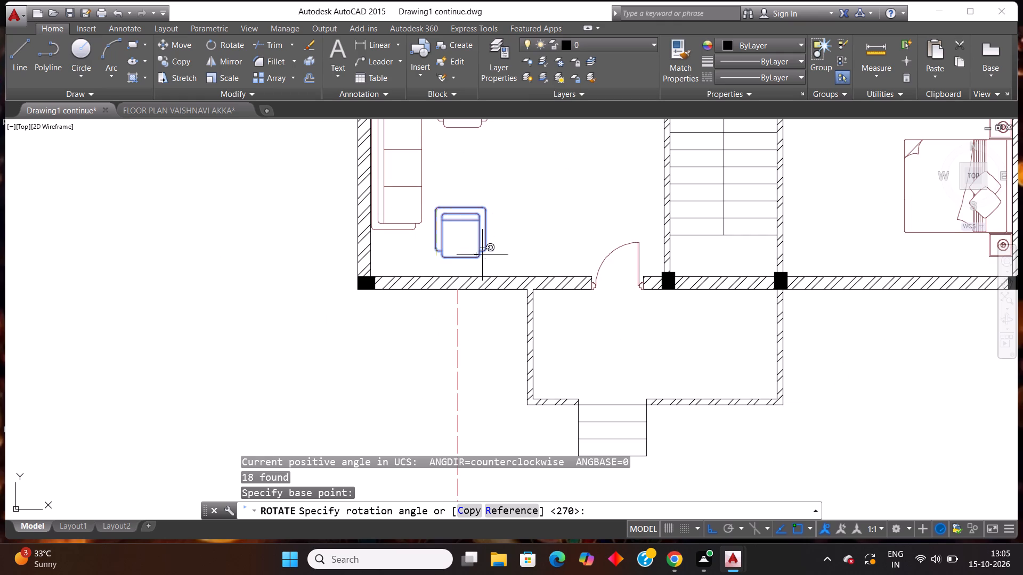
pyautogui.click(395, 214)
# Move all linework of the rotated second armchair off the sofa to near the south wall, in line with the north armchair.
pyautogui.scroll(-2, 450, 212)
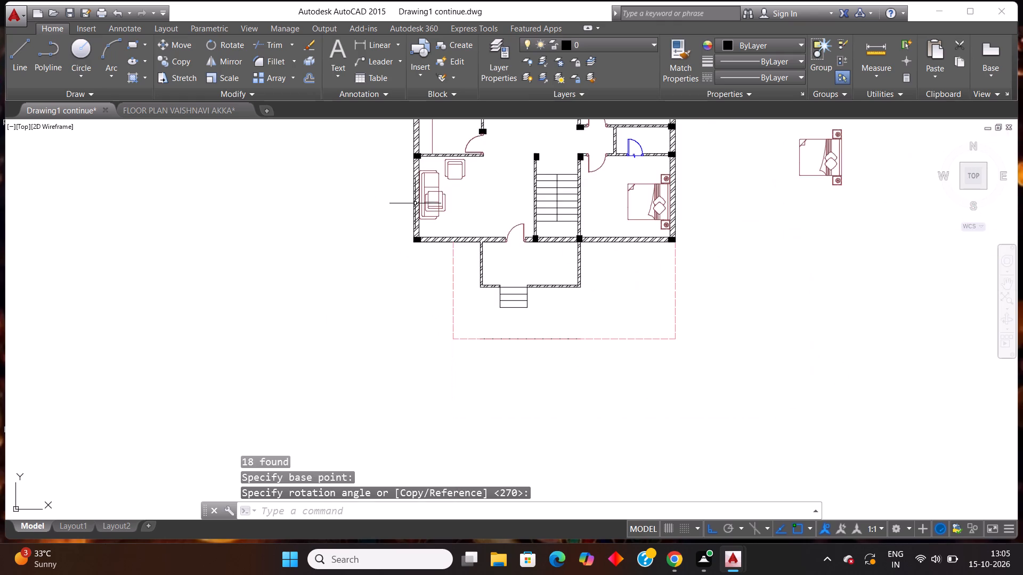
pyautogui.scroll(2, 367, 169)
pyautogui.scroll(2, 453, 221)
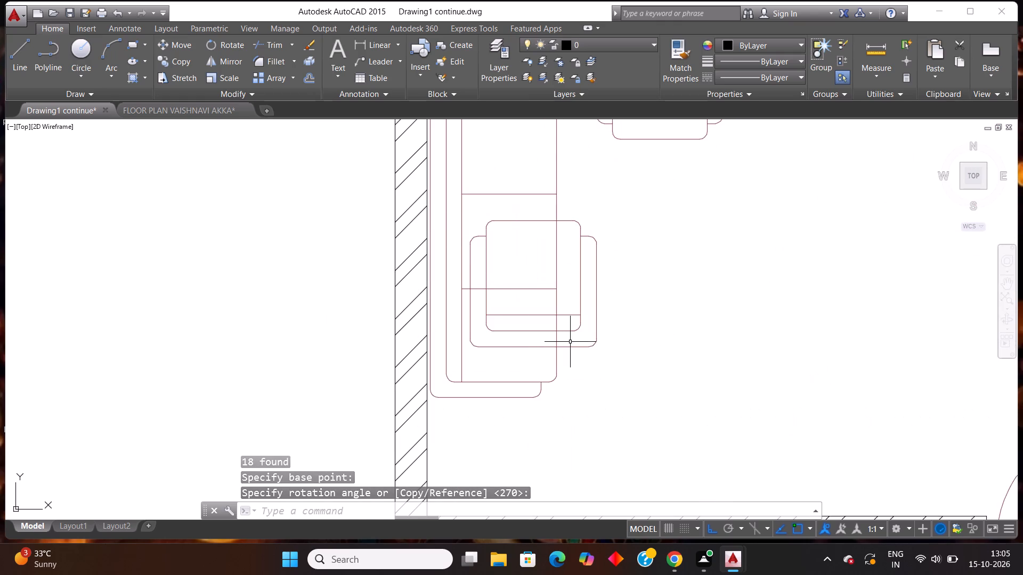
pyautogui.click(602, 353)
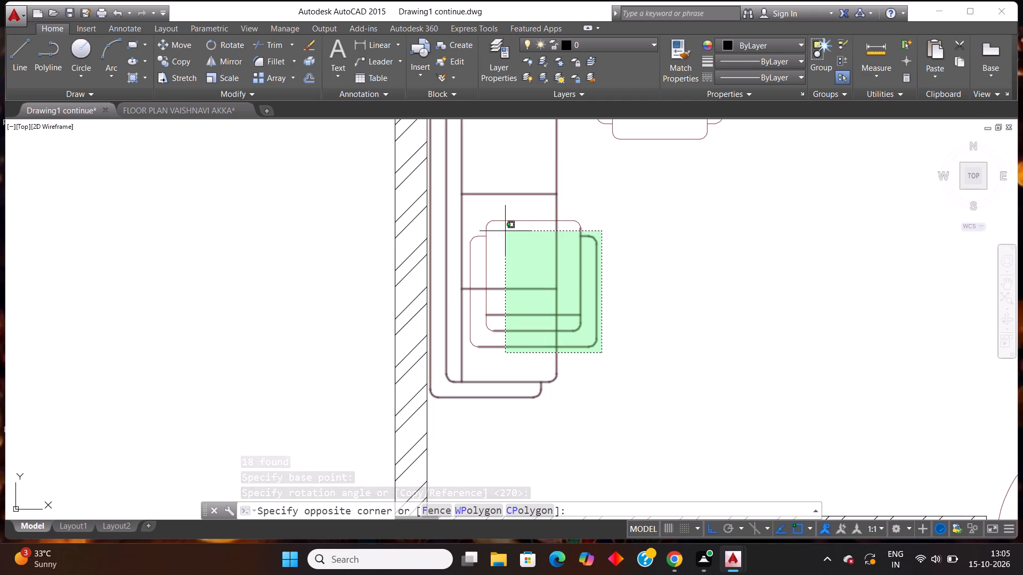
pyautogui.click(571, 208)
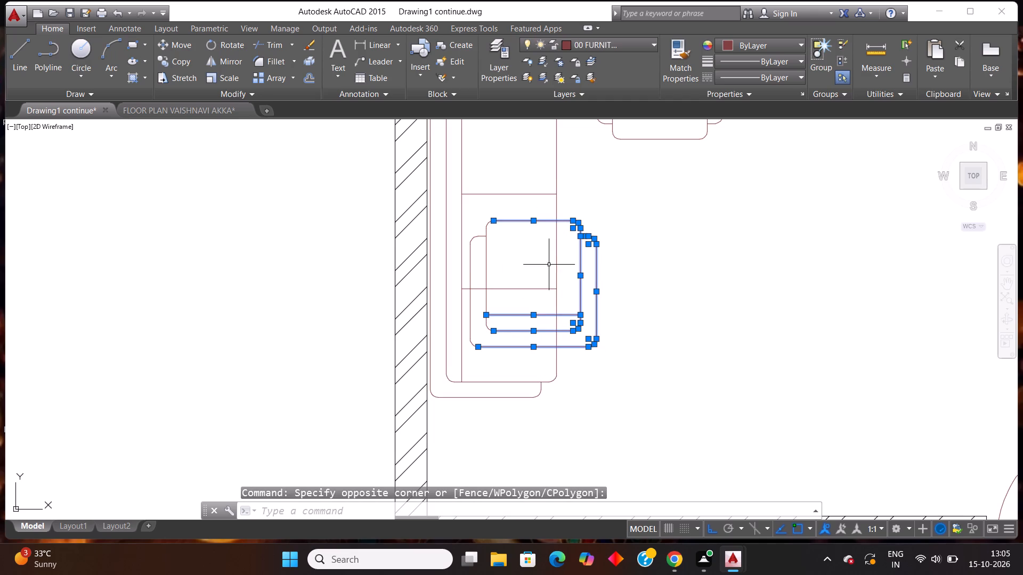
pyautogui.click(499, 248)
pyautogui.click(467, 266)
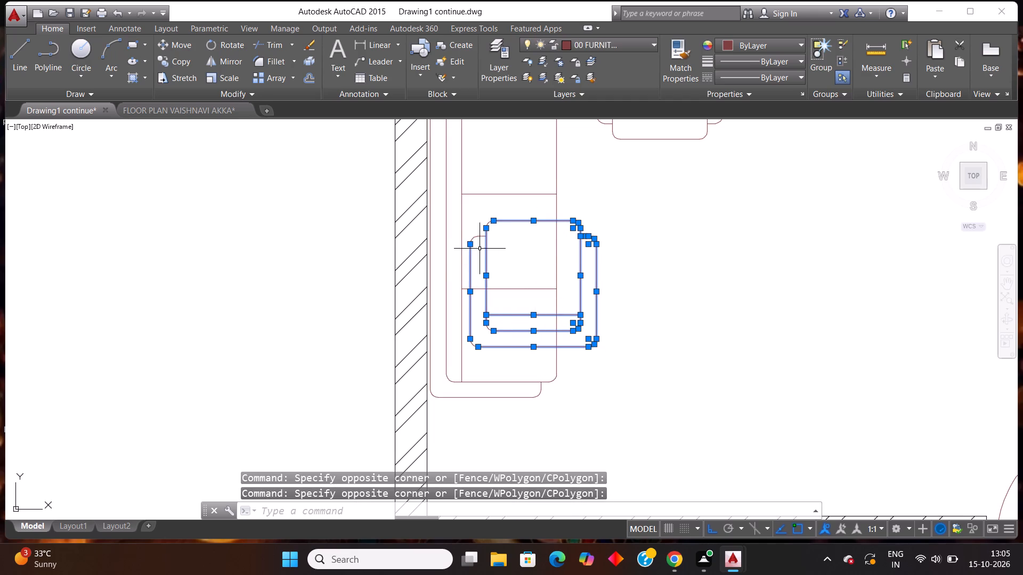
pyautogui.click(480, 238)
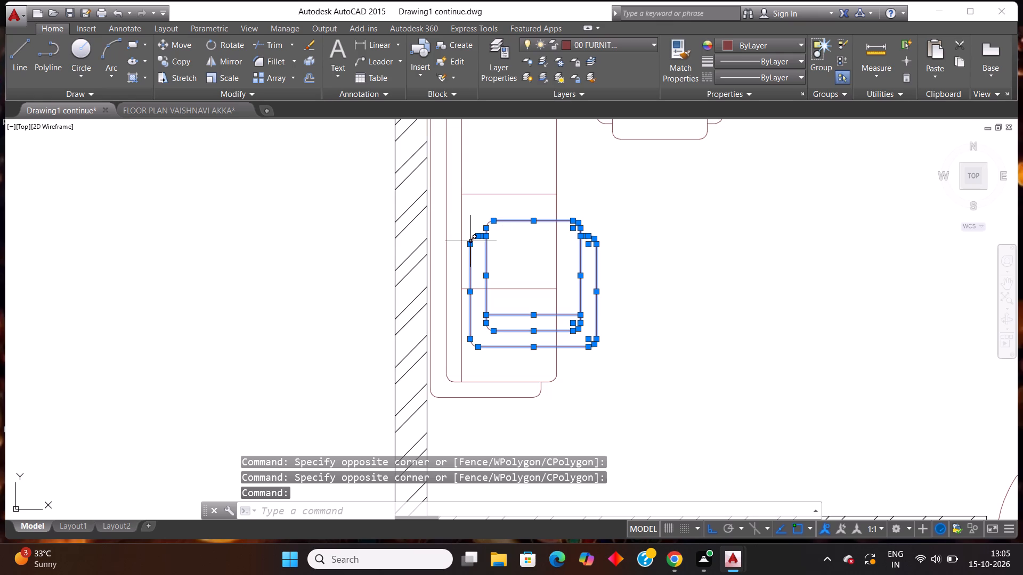
pyautogui.click(472, 239)
pyautogui.click(489, 223)
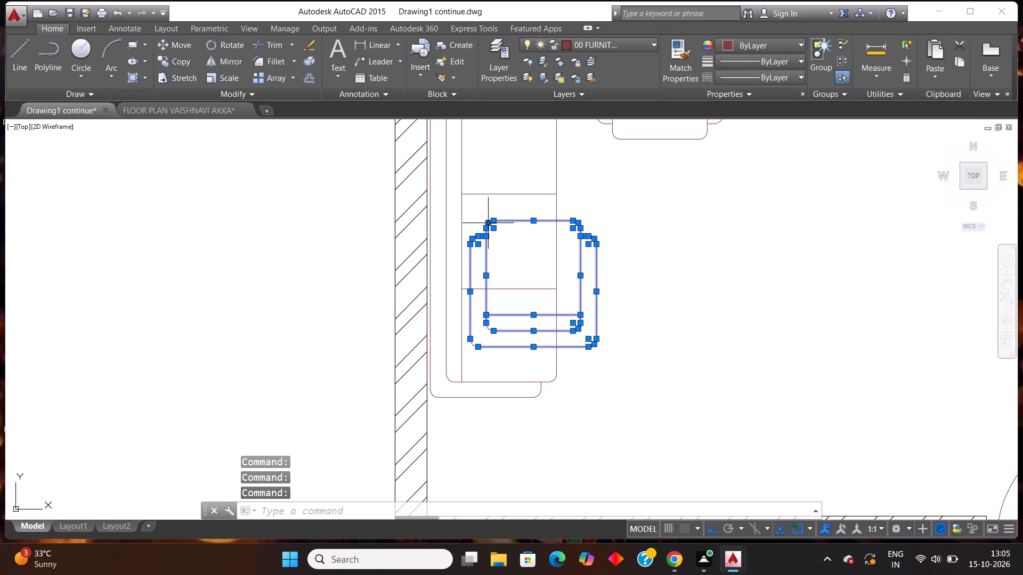
pyautogui.click(487, 330)
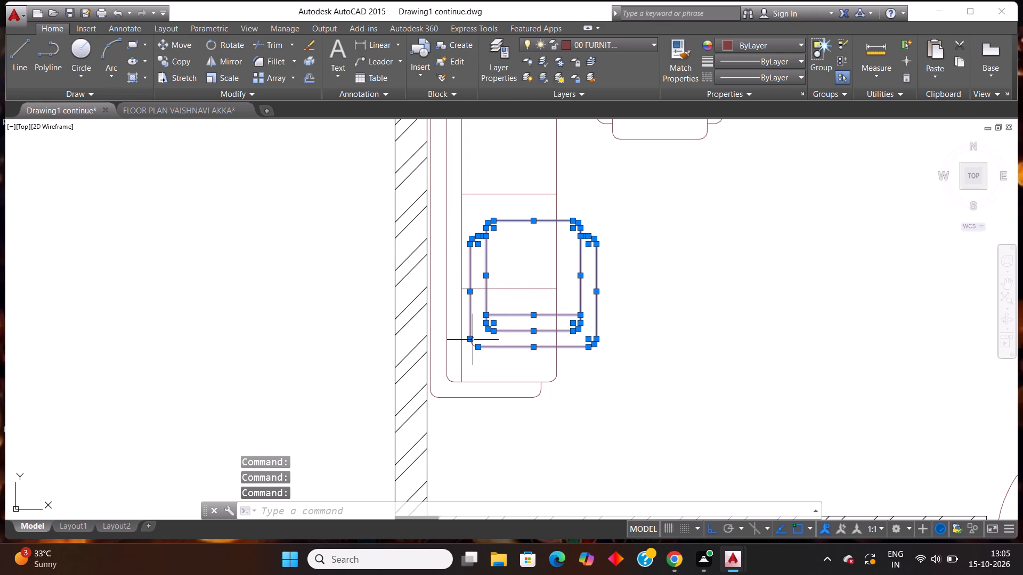
pyautogui.click(472, 343)
pyautogui.press('m')
pyautogui.press('Return')
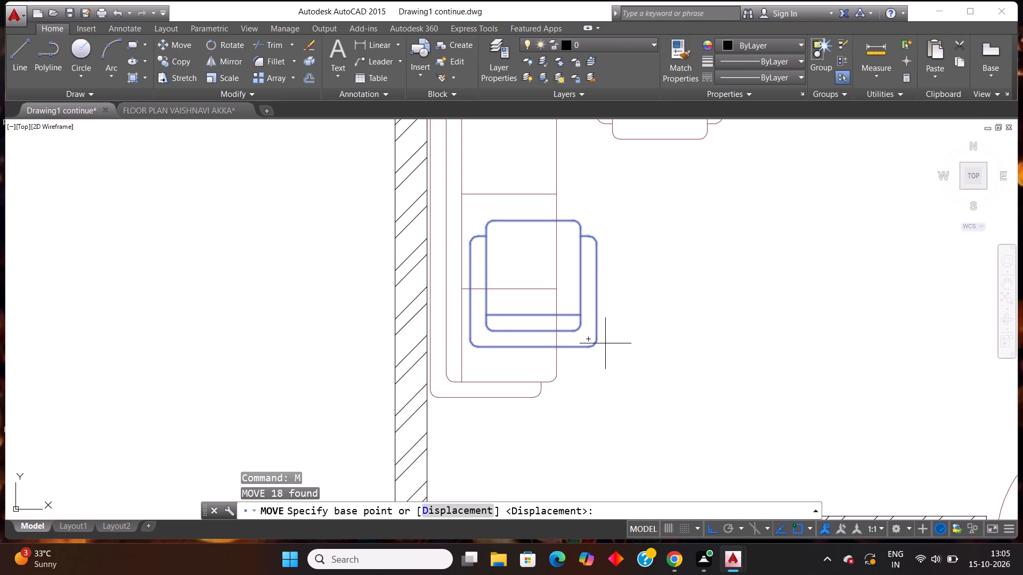
pyautogui.click(597, 347)
pyautogui.press('F8')
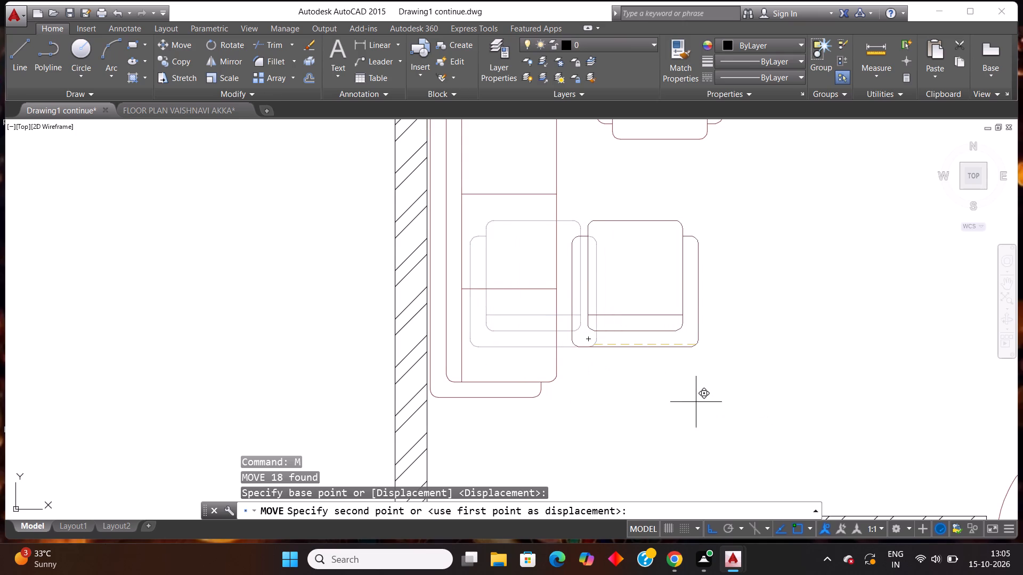
pyautogui.scroll(-2, 705, 379)
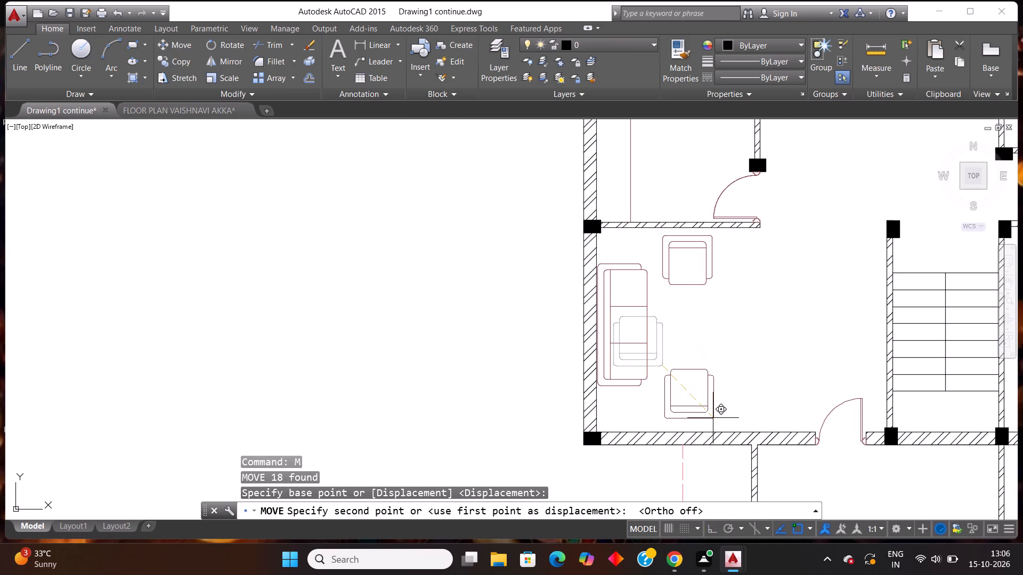
pyautogui.click(713, 418)
# Delete the spare bed with side tables lying outside the floor plan to the east.
pyautogui.scroll(-5, 813, 303)
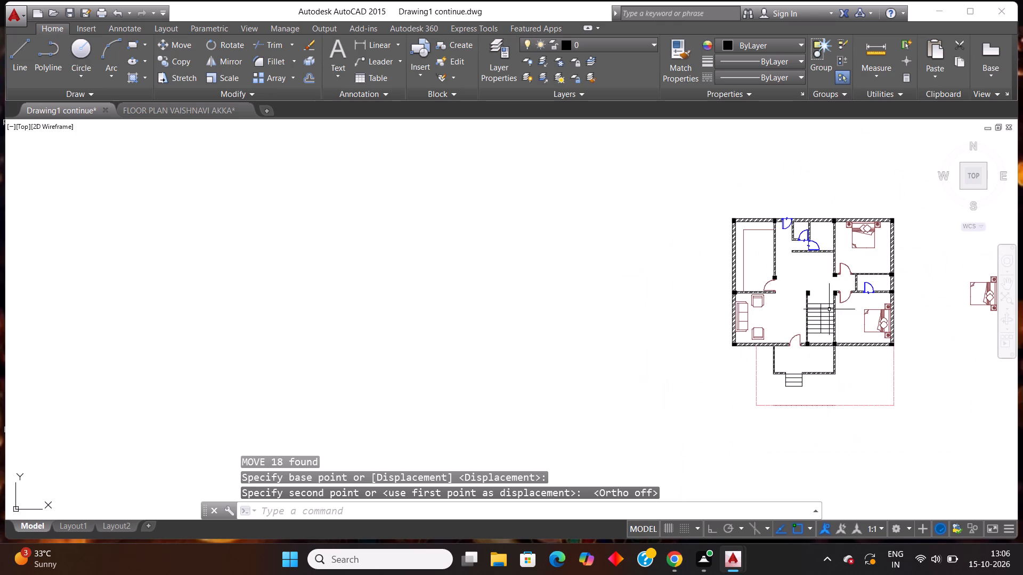
pyautogui.scroll(-2, 932, 287)
pyautogui.scroll(2, 928, 290)
pyautogui.scroll(-6, 878, 286)
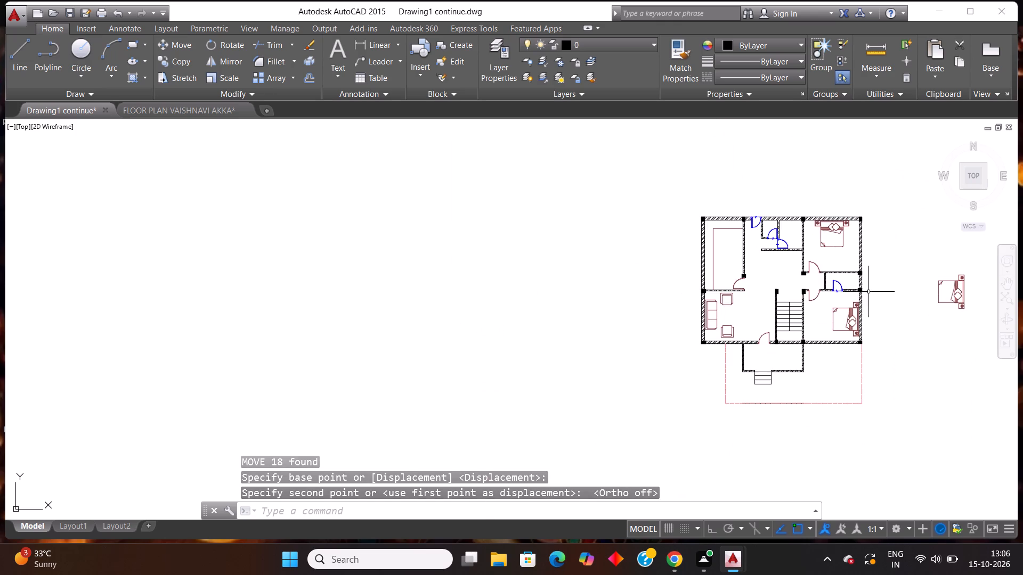
pyautogui.click(955, 330)
pyautogui.click(925, 277)
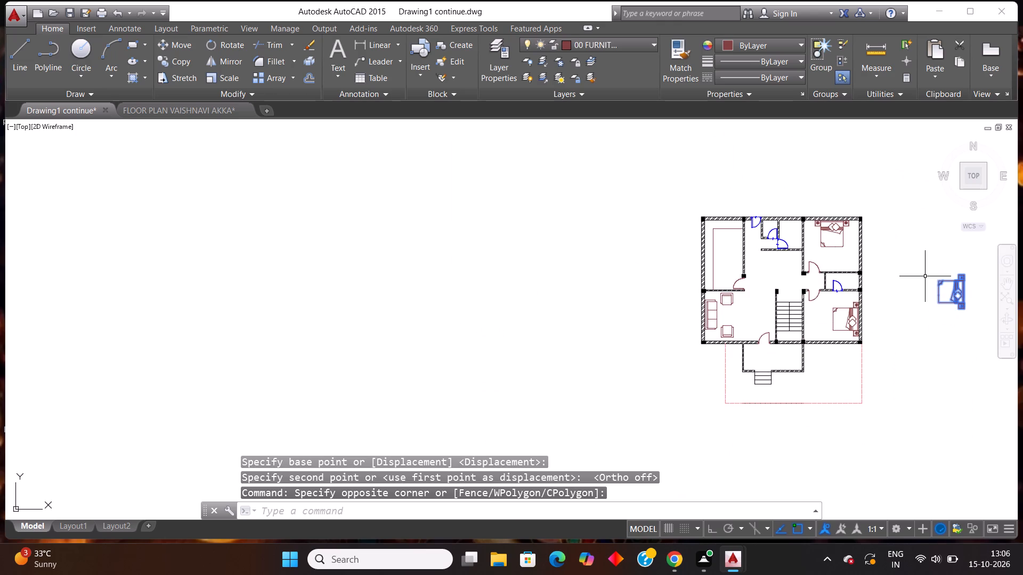
pyautogui.press('Delete')
# Copy the round side table by the other floor plan's north armchair and paste it between this living room's two armchairs.
pyautogui.scroll(1, 919, 275)
pyautogui.scroll(2, 839, 292)
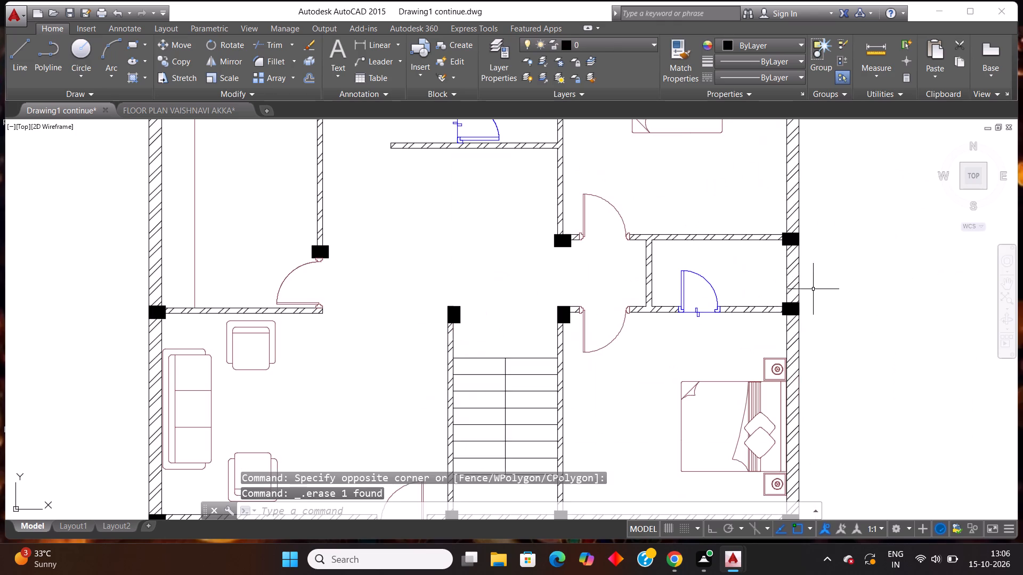
pyautogui.scroll(-1, 487, 263)
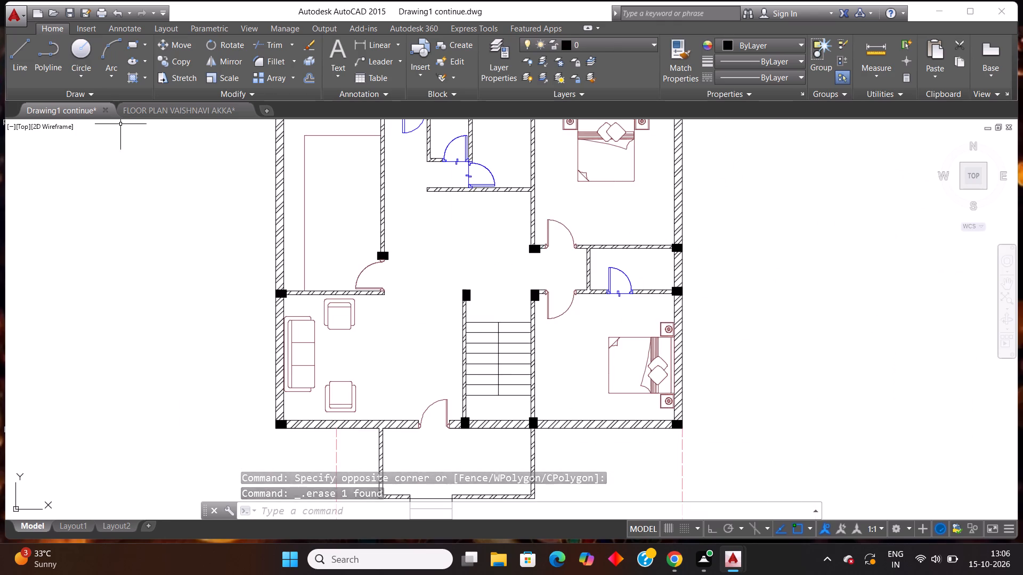
pyautogui.click(161, 109)
pyautogui.scroll(-2, 356, 251)
pyautogui.scroll(2, 361, 252)
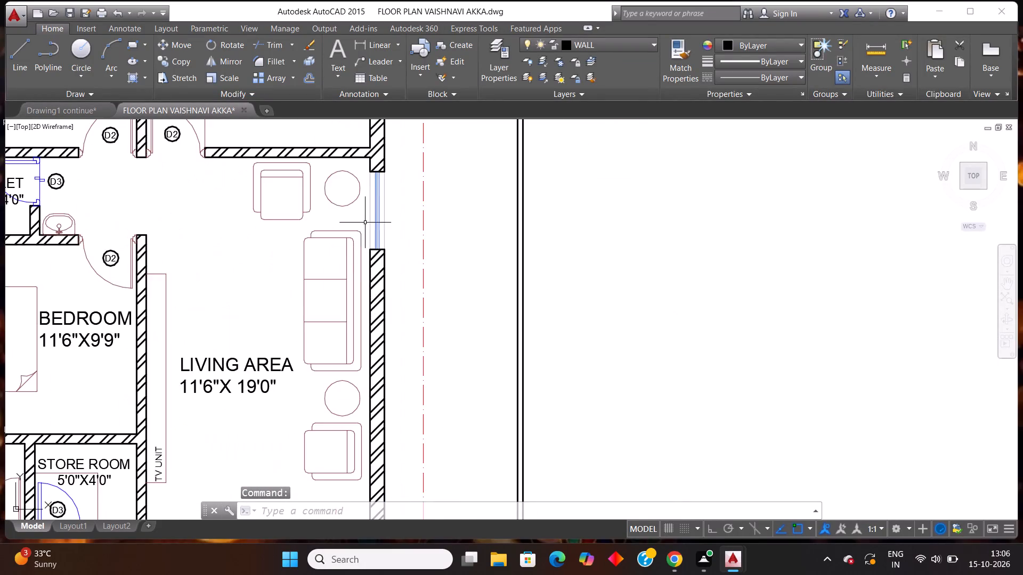
pyautogui.scroll(3, 350, 171)
pyautogui.click(377, 314)
pyautogui.click(329, 210)
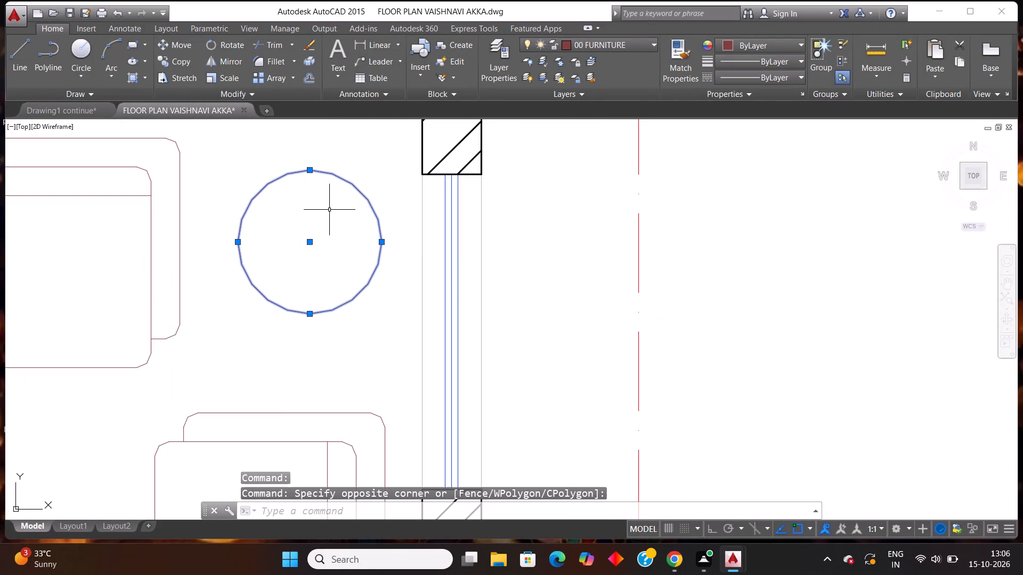
pyautogui.hotkey('ctrl', 'c')
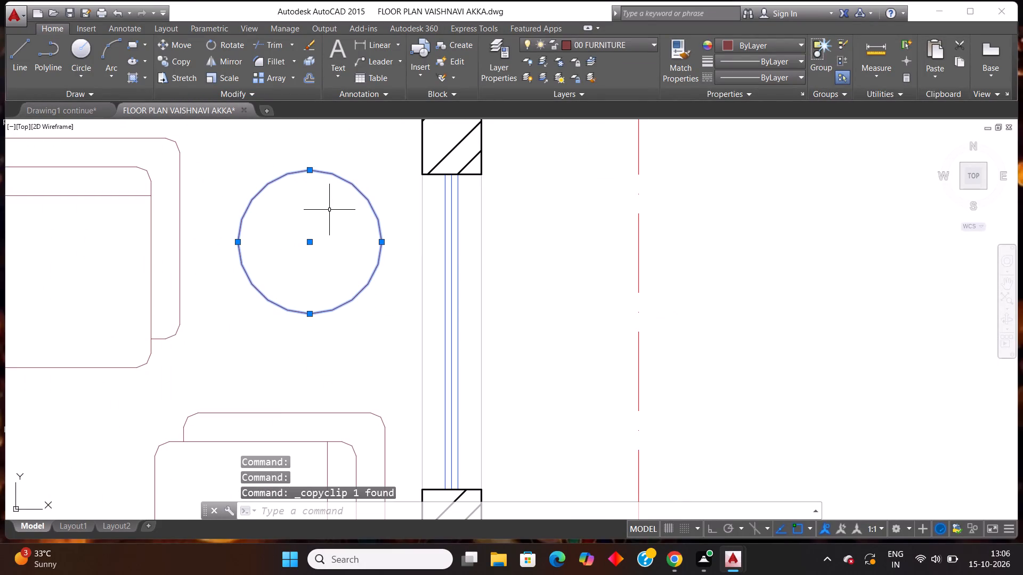
pyautogui.click(66, 106)
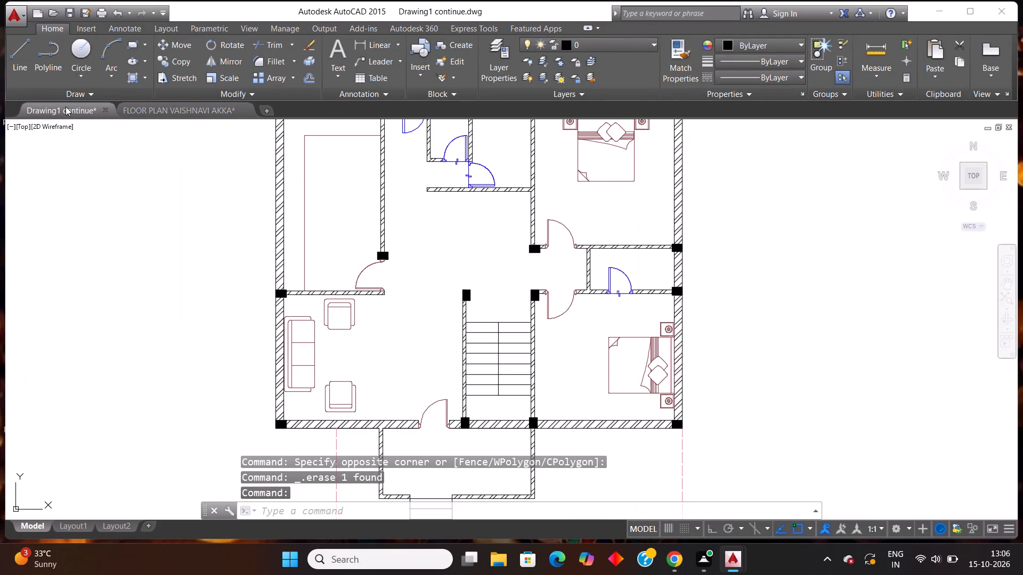
pyautogui.hotkey('ctrl', 'v')
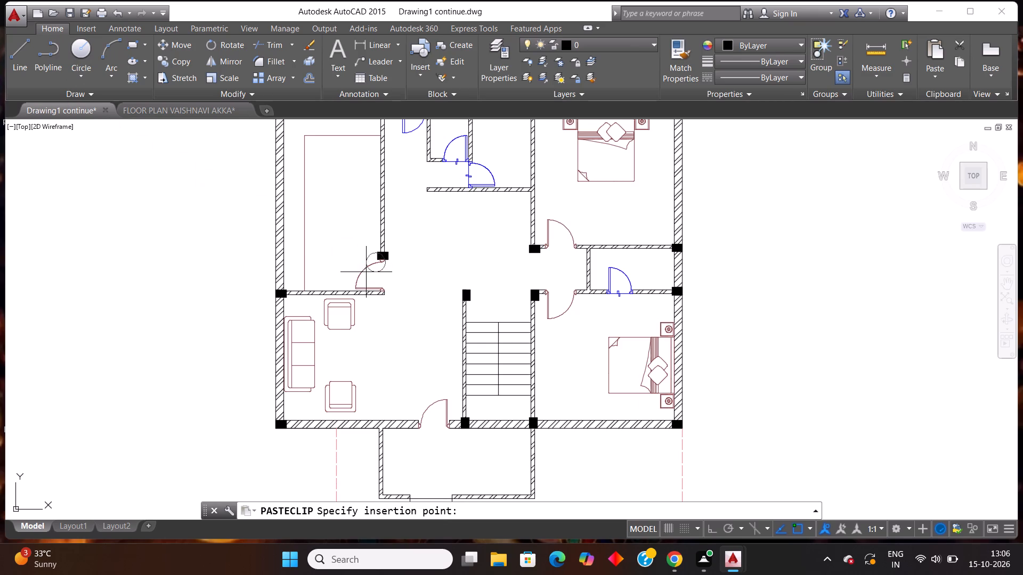
pyautogui.click(330, 364)
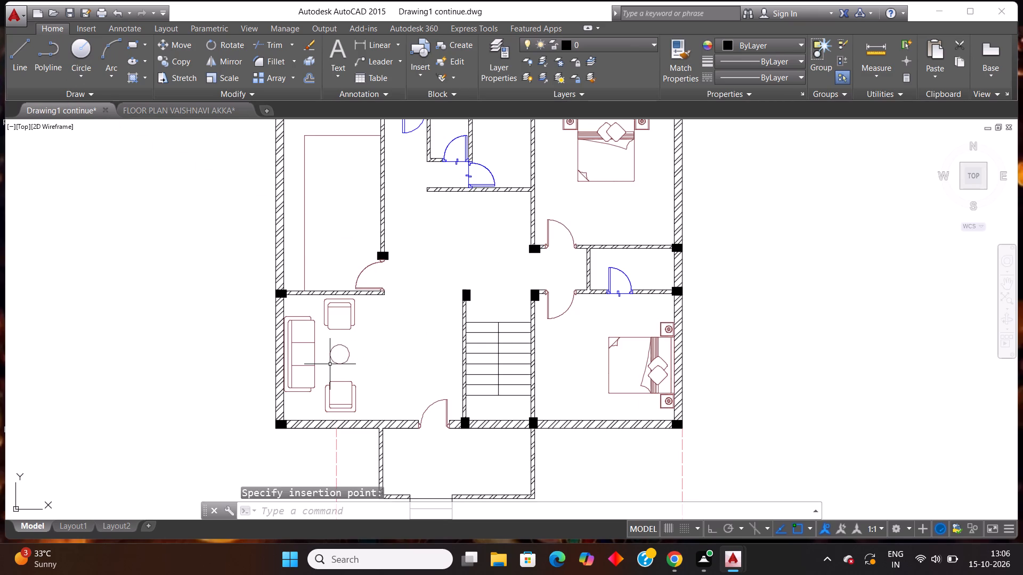
# Copy the two-burner stove from the other floor plan's kitchen and paste it inside this plan's northwest room, east of the counter line.
pyautogui.scroll(-3, 378, 326)
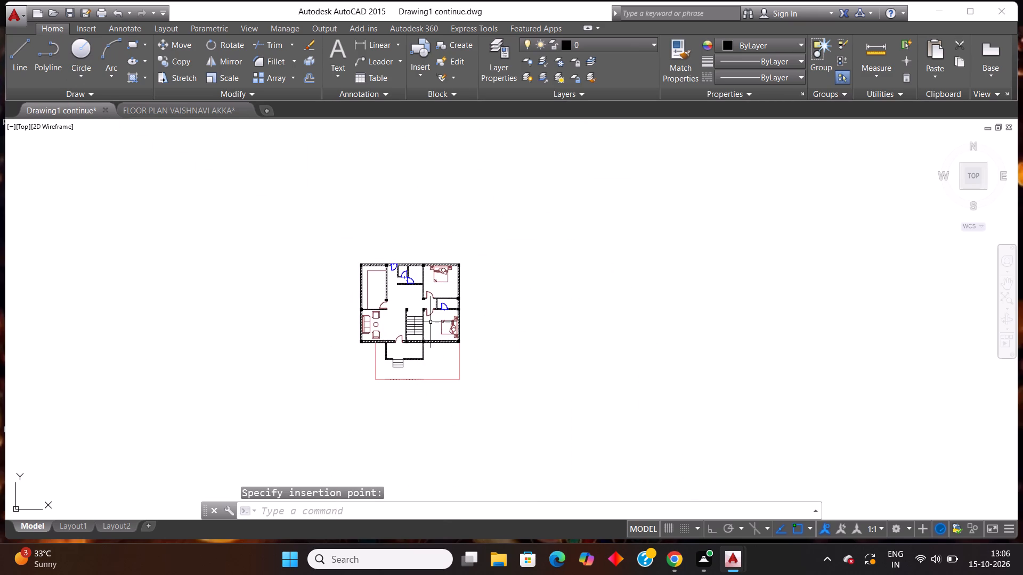
pyautogui.scroll(1, 400, 278)
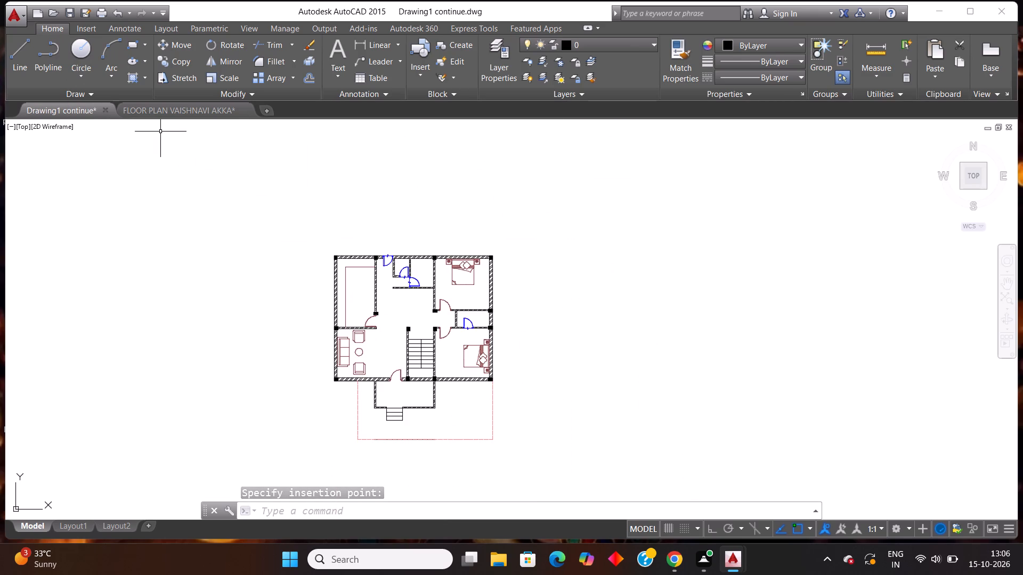
pyautogui.click(157, 115)
pyautogui.scroll(-4, 370, 203)
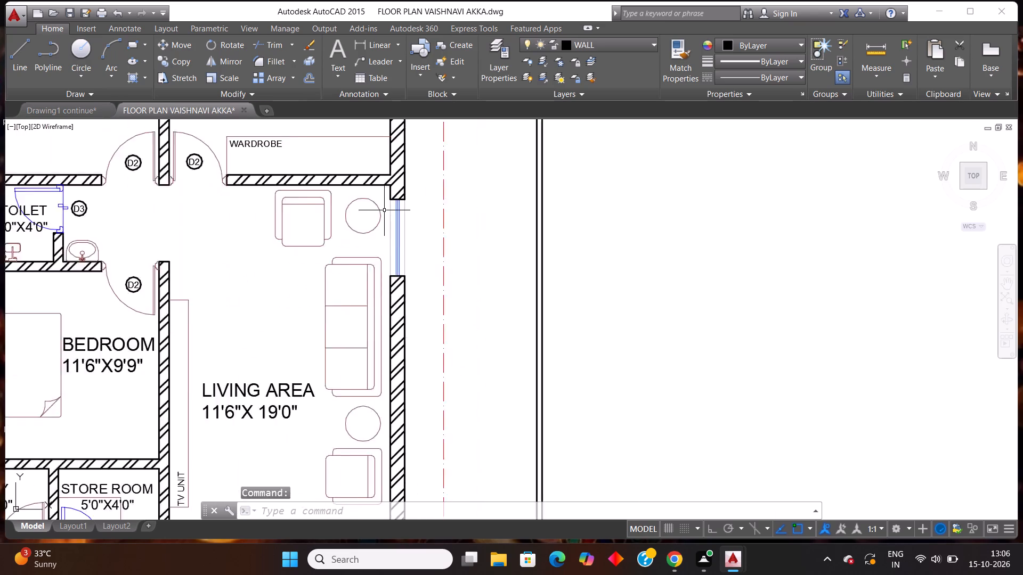
pyautogui.scroll(-2, 384, 210)
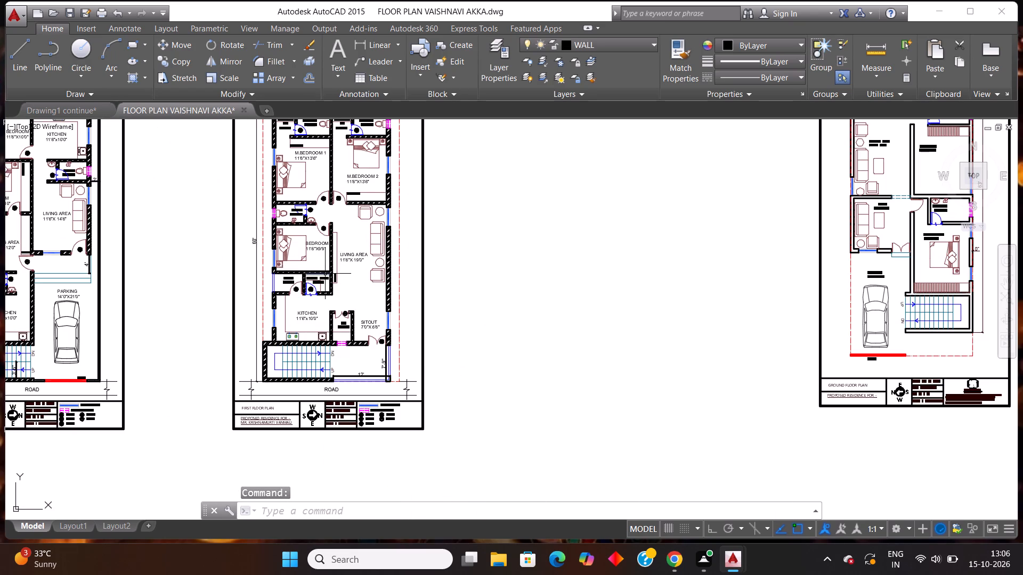
pyautogui.scroll(-1, 353, 293)
pyautogui.scroll(2, 314, 226)
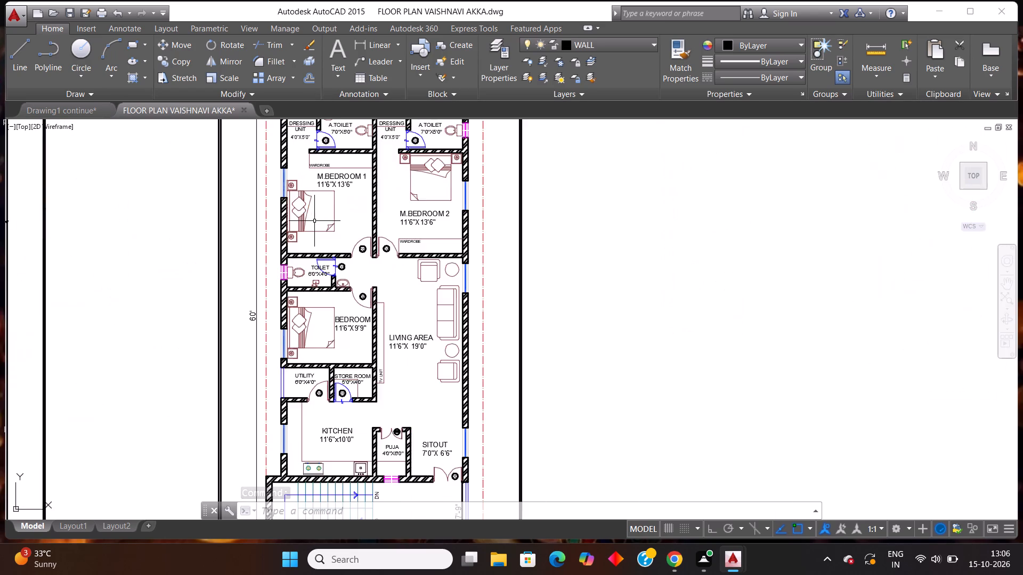
pyautogui.scroll(-2, 314, 221)
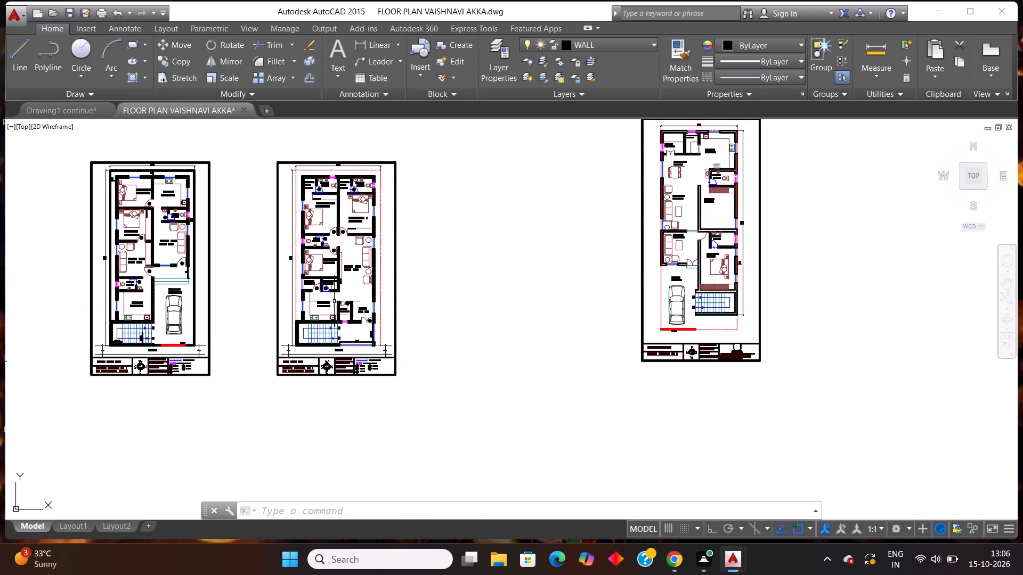
pyautogui.scroll(2, 304, 275)
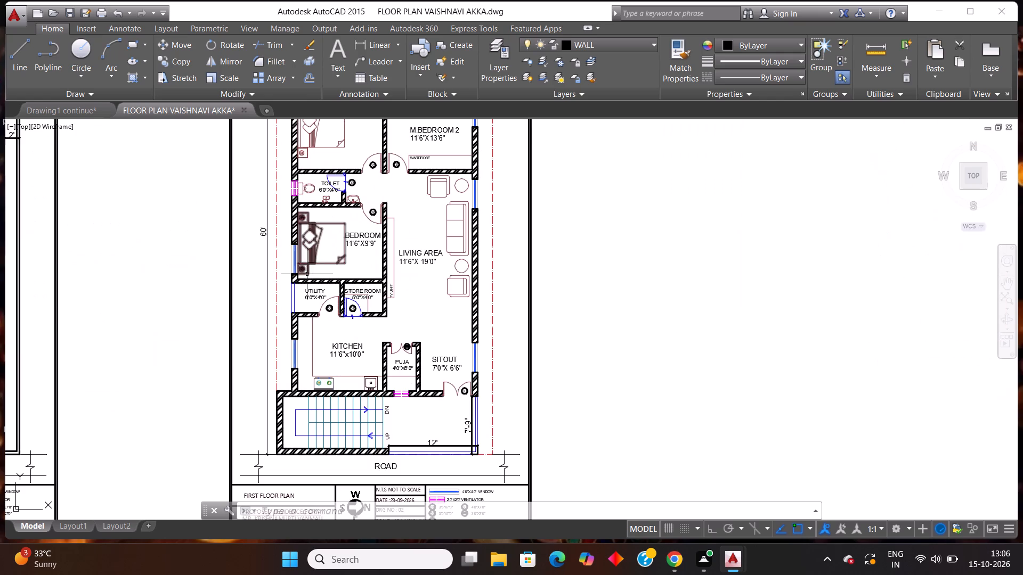
pyautogui.scroll(-1, 307, 274)
pyautogui.scroll(3, 326, 351)
pyautogui.click(316, 334)
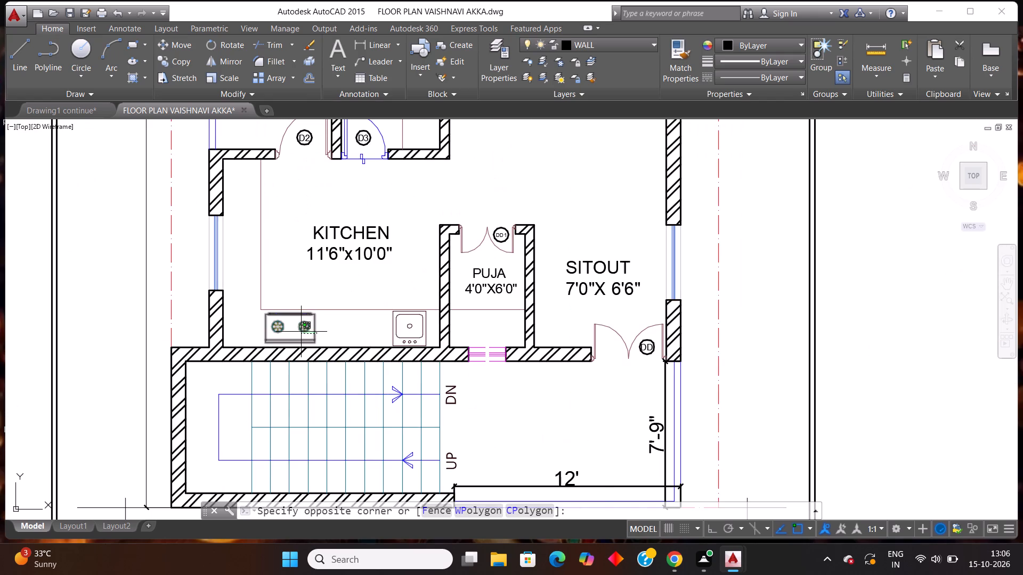
pyautogui.click(297, 330)
pyautogui.hotkey('ctrl', 'c')
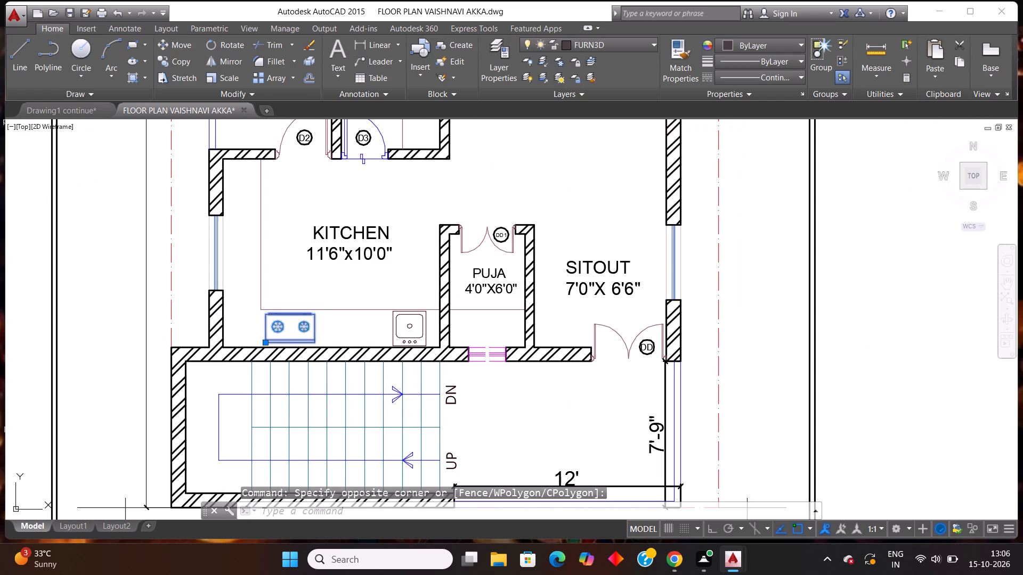
pyautogui.click(80, 112)
pyautogui.hotkey('ctrl', 'v')
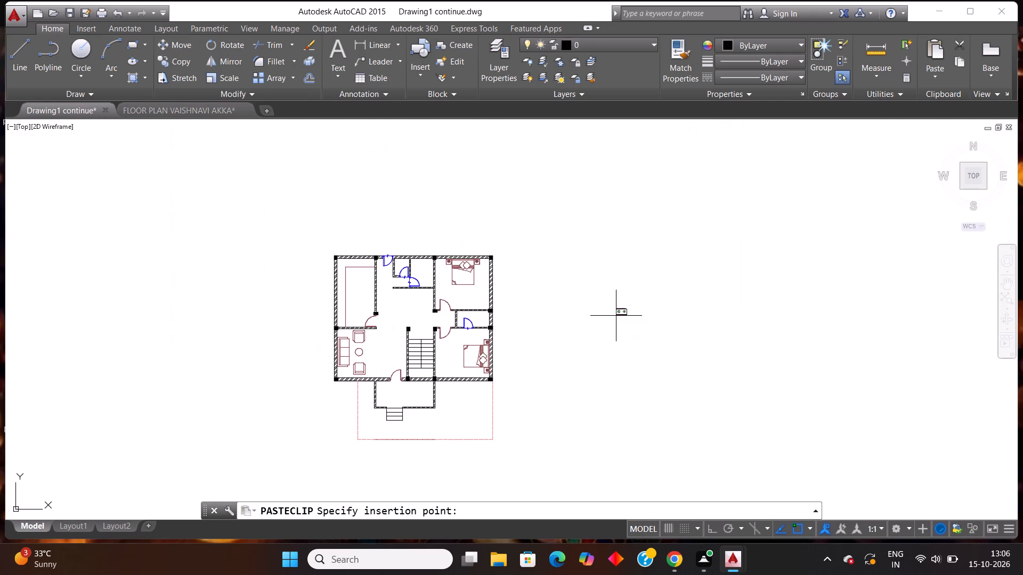
pyautogui.scroll(2, 327, 287)
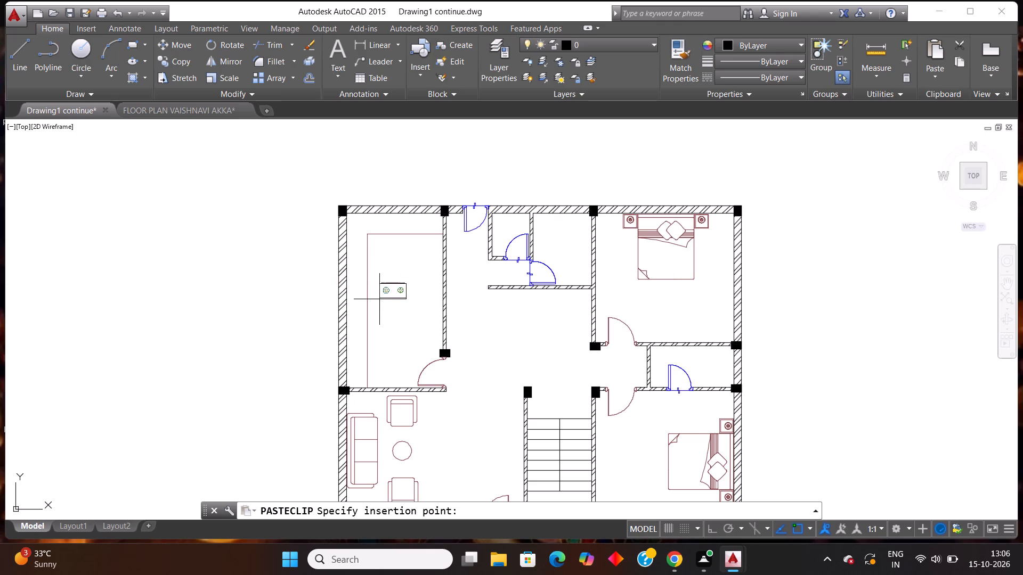
pyautogui.click(394, 298)
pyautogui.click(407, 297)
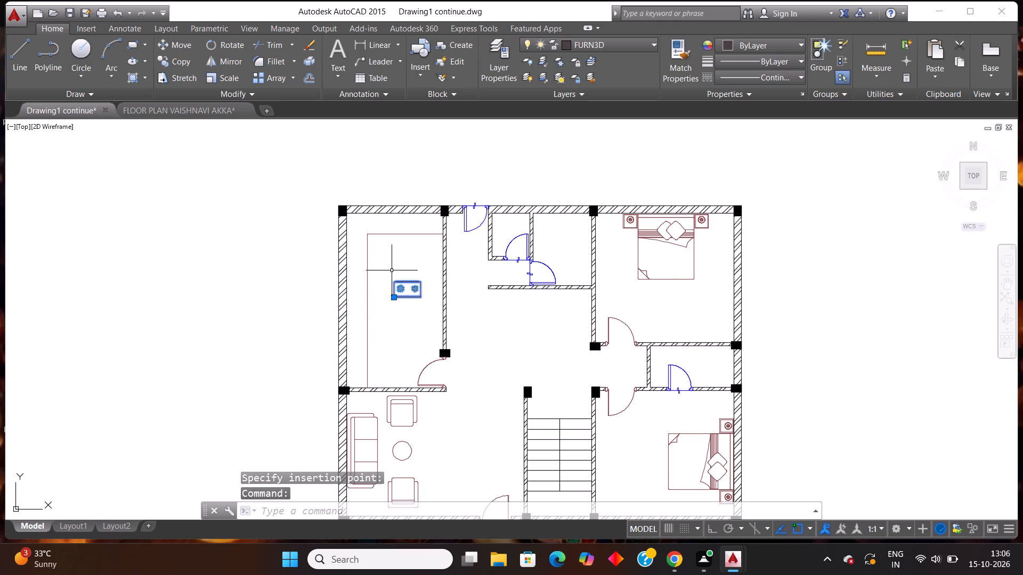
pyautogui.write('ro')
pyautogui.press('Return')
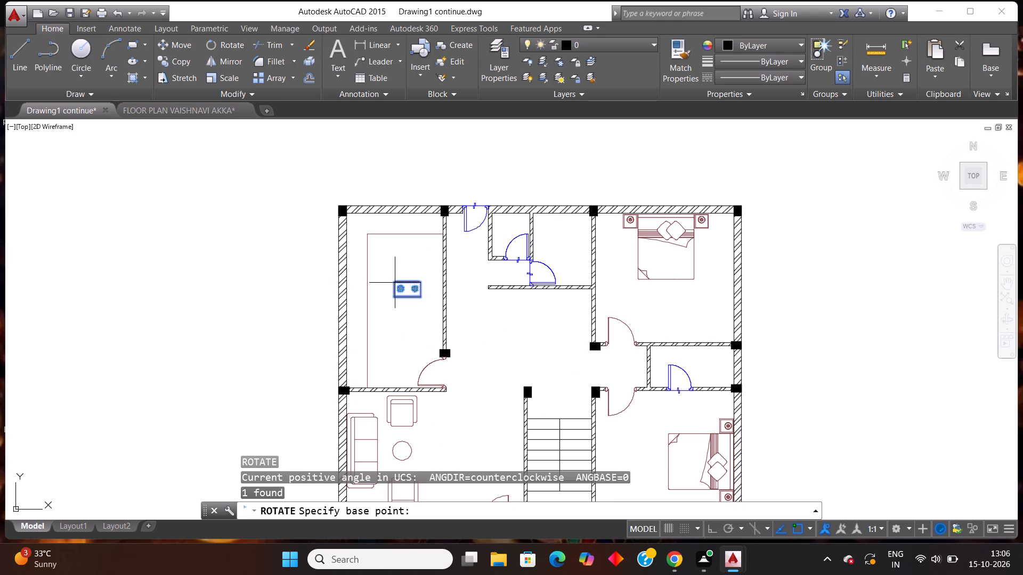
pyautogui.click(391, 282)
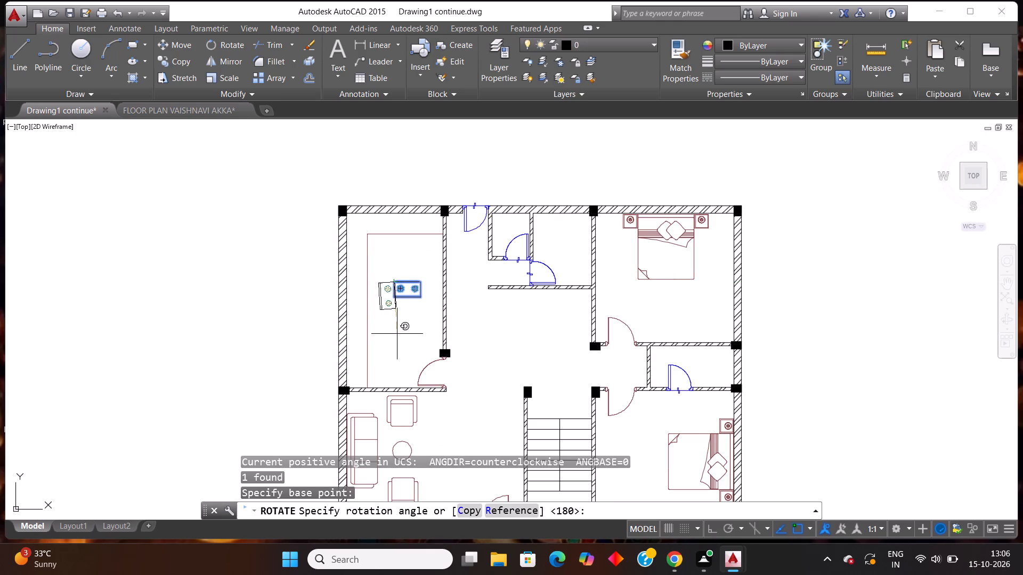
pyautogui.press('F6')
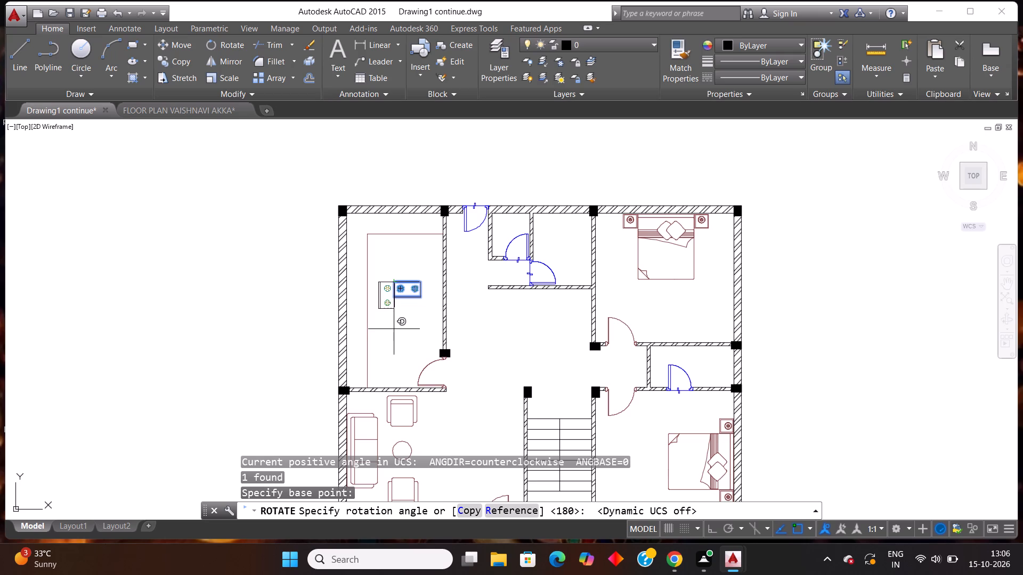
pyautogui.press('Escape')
# Rotate the two-burner stove 90 degrees clockwise about its northwest corner so its burners line up north-south.
pyautogui.click(428, 308)
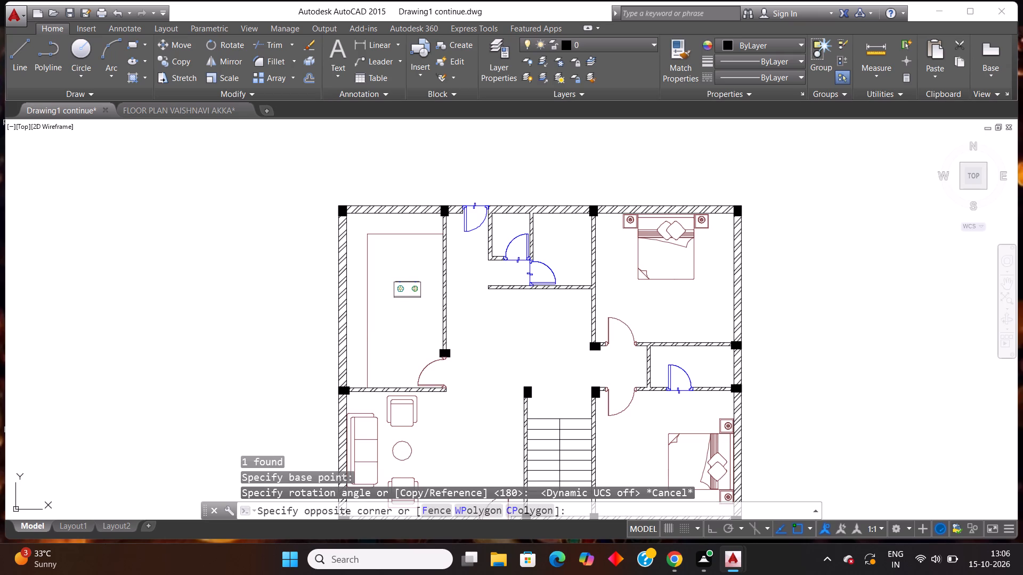
pyautogui.click(407, 283)
pyautogui.write('ro')
pyautogui.press('Return')
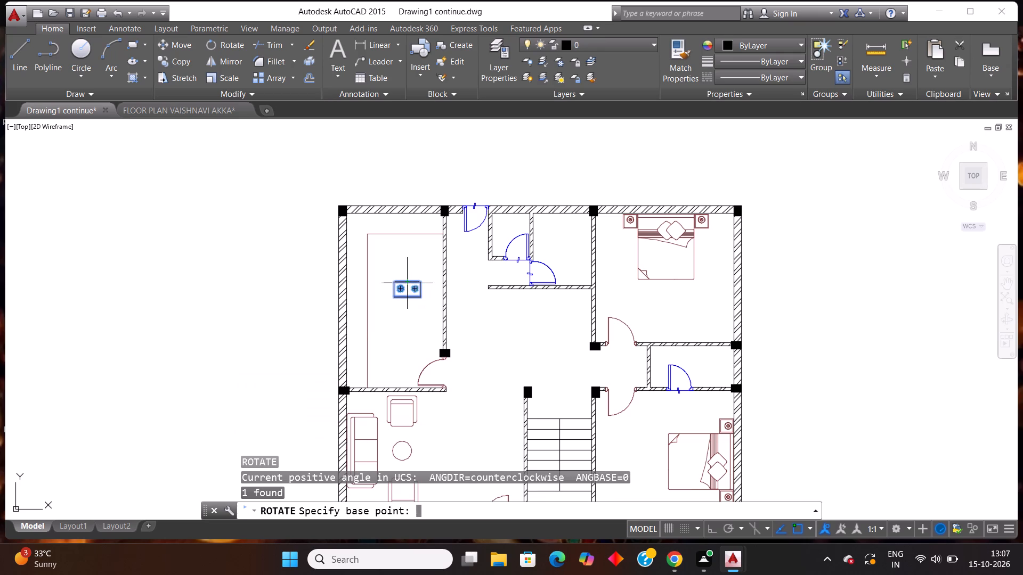
pyautogui.press('F8')
pyautogui.click(395, 284)
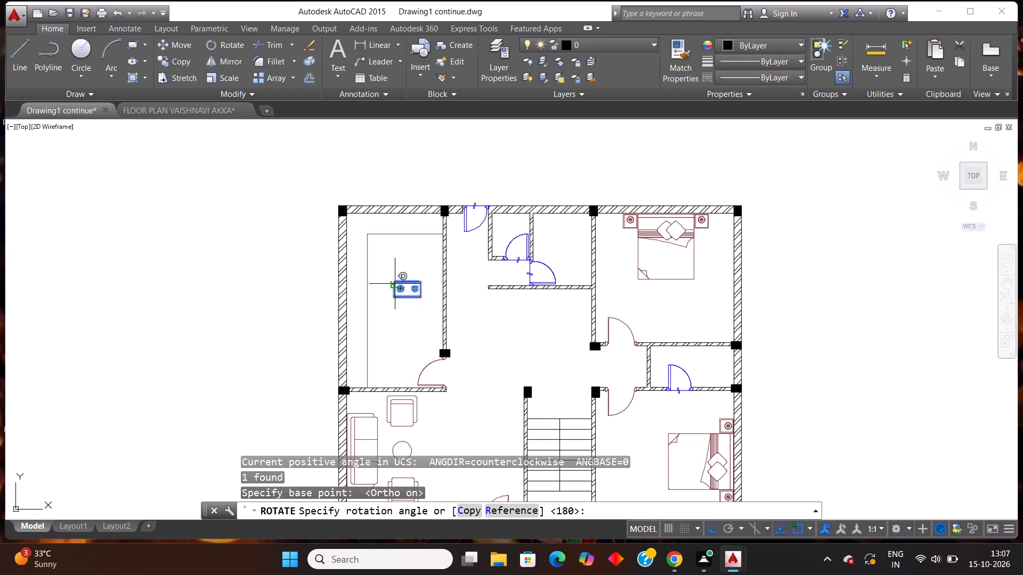
pyautogui.click(397, 315)
# Move the rotated stove straight west onto the kitchen counter strip, between the counter line and the west wall.
pyautogui.click(398, 314)
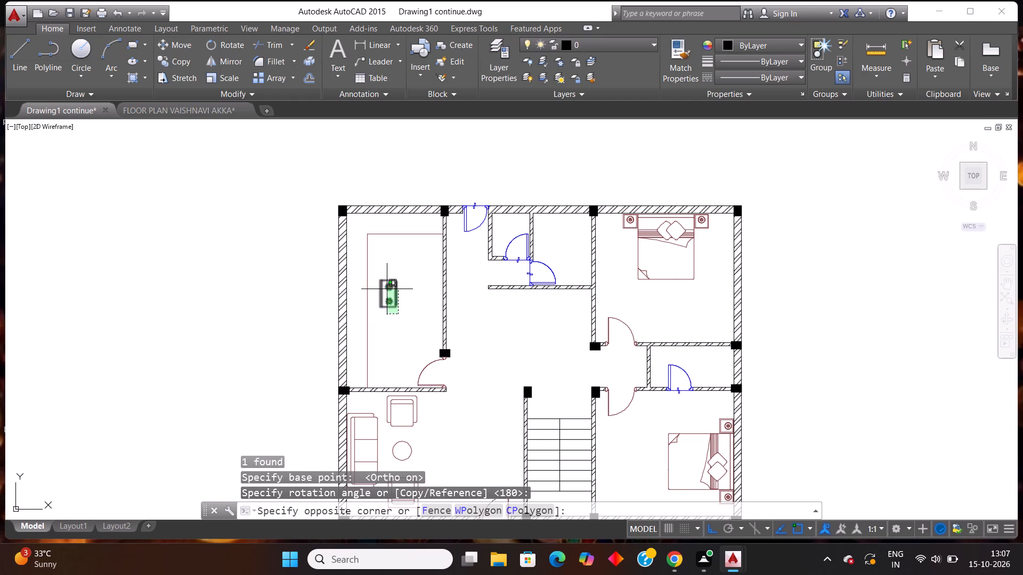
pyautogui.click(387, 289)
pyautogui.press('m')
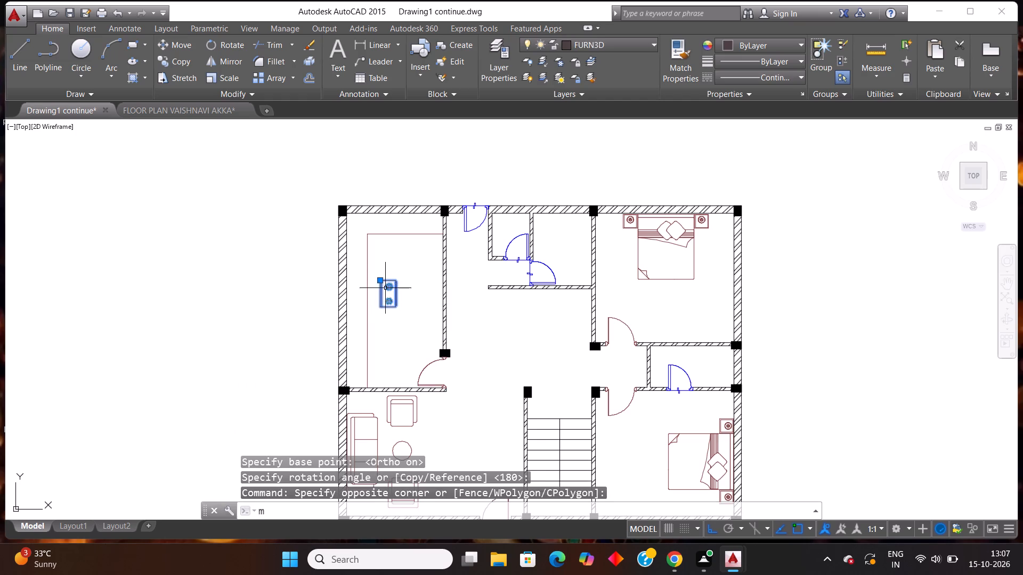
pyautogui.press('Return')
pyautogui.scroll(1, 385, 285)
pyautogui.click(375, 278)
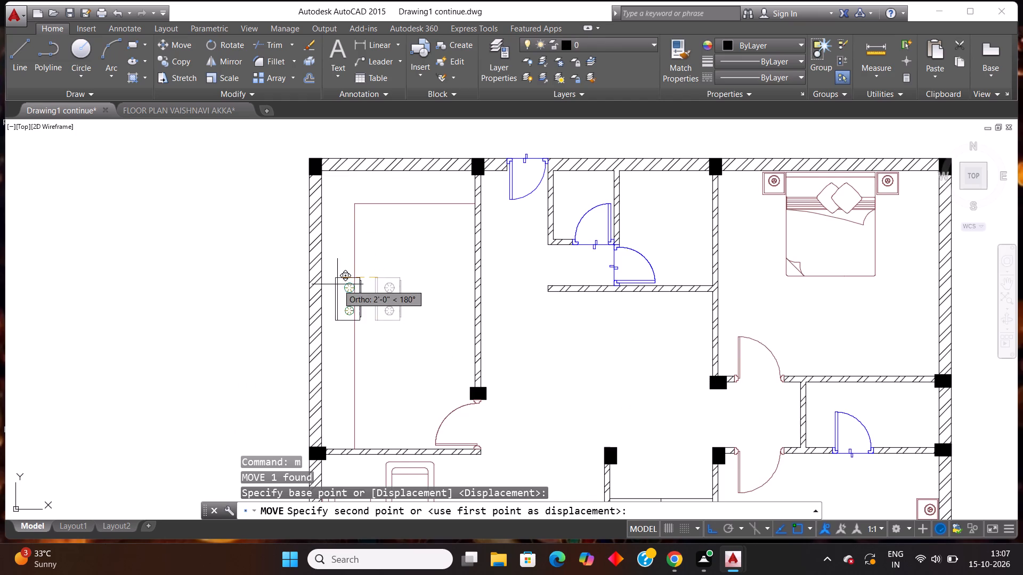
pyautogui.click(329, 285)
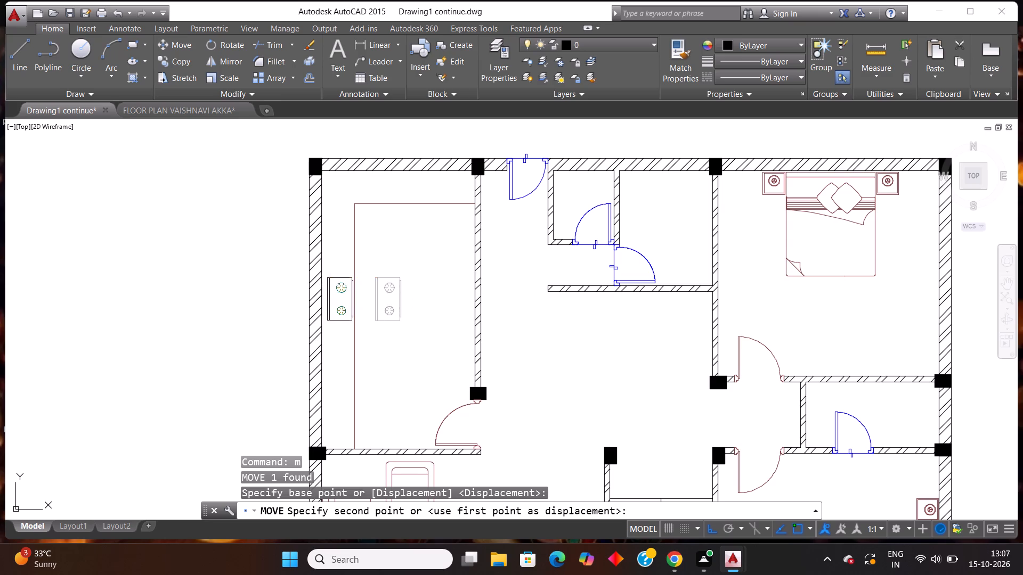
# Copy the kitchen sink from the other floor plan and paste it on this kitchen's north counter, between the counter line and wall.
pyautogui.scroll(-2, 354, 281)
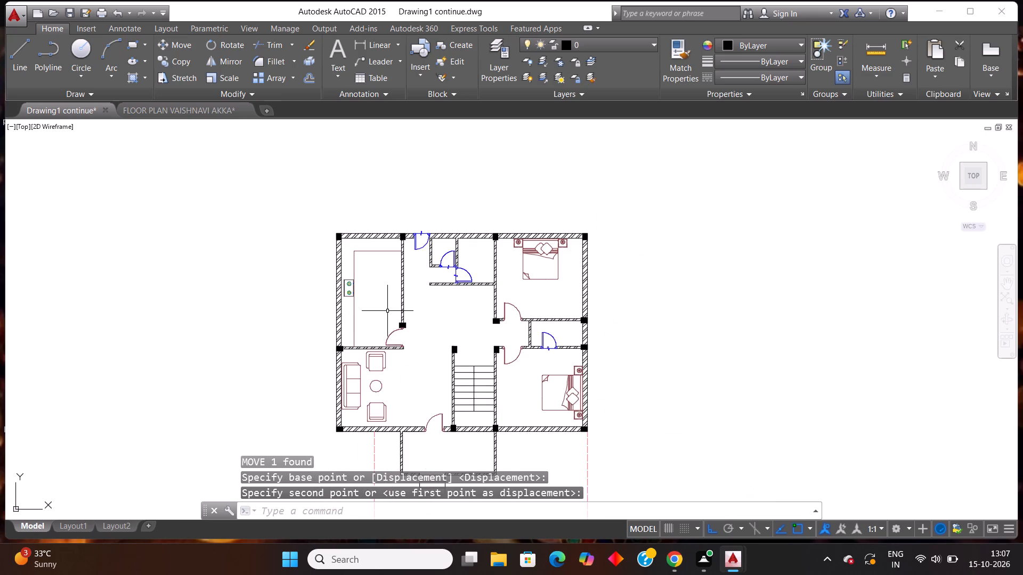
pyautogui.click(152, 109)
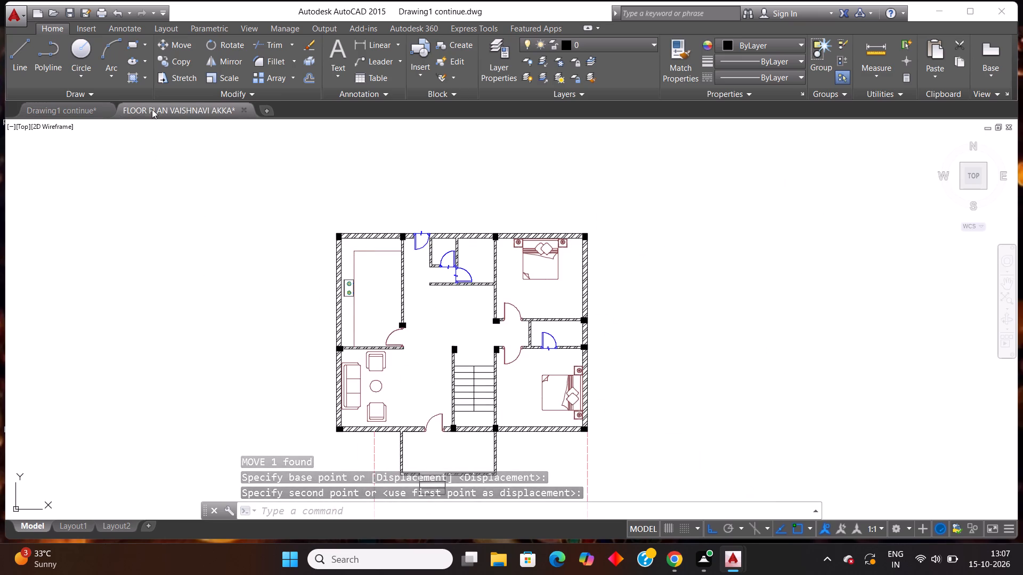
pyautogui.scroll(1, 388, 325)
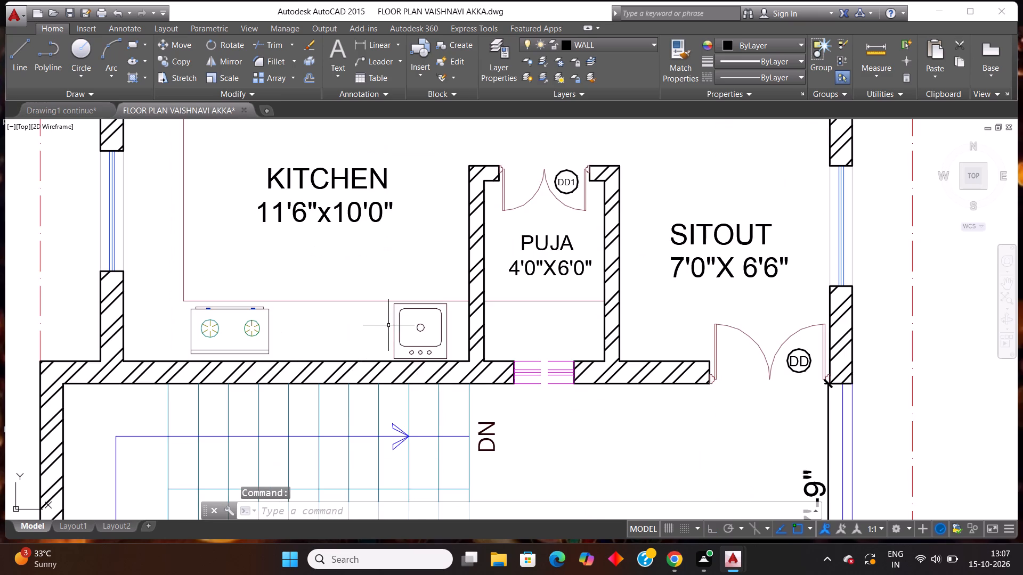
pyautogui.click(457, 343)
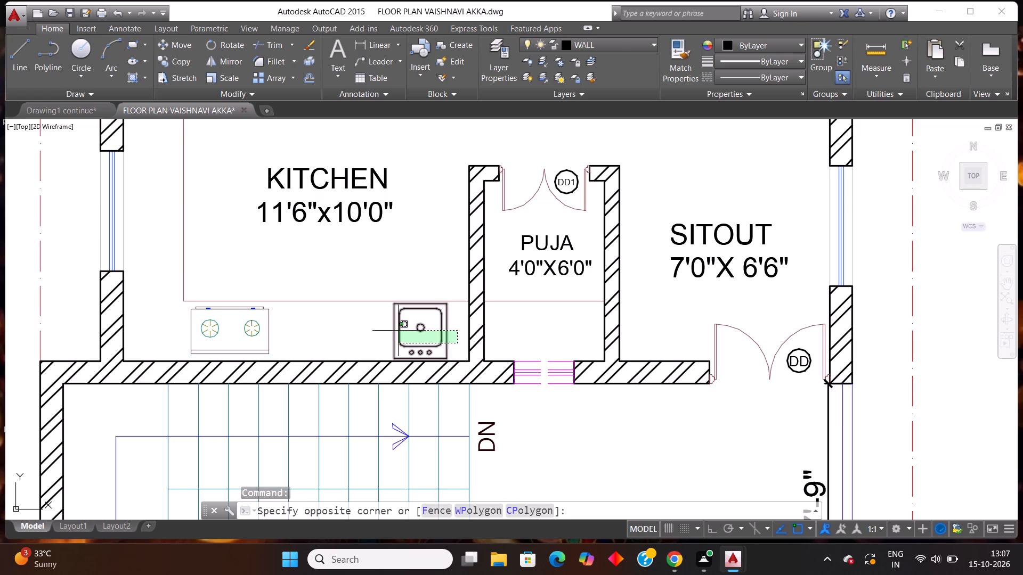
pyautogui.click(397, 330)
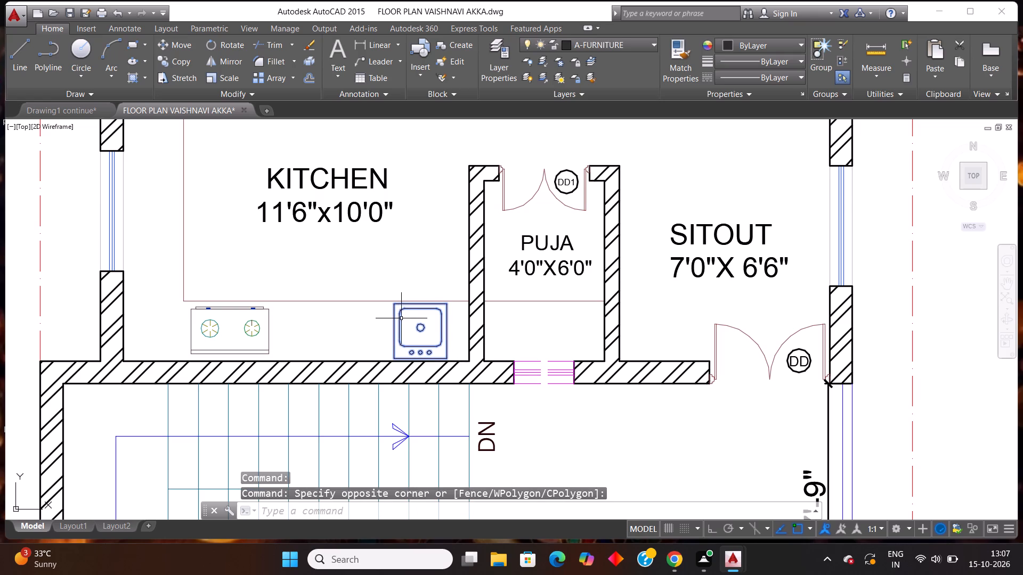
pyautogui.hotkey('ctrl', 'c')
pyautogui.click(77, 110)
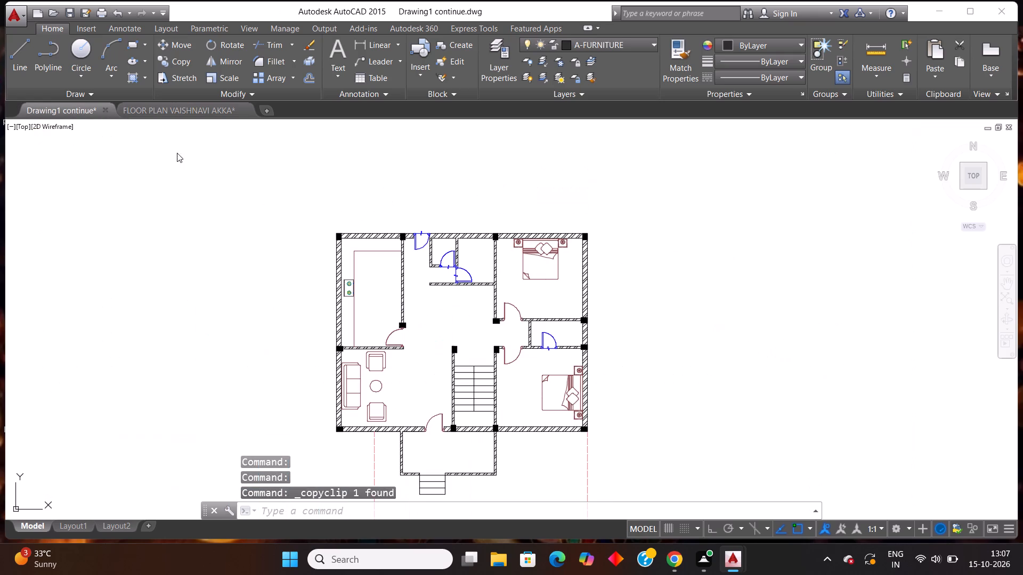
pyautogui.hotkey('ctrl', 'v')
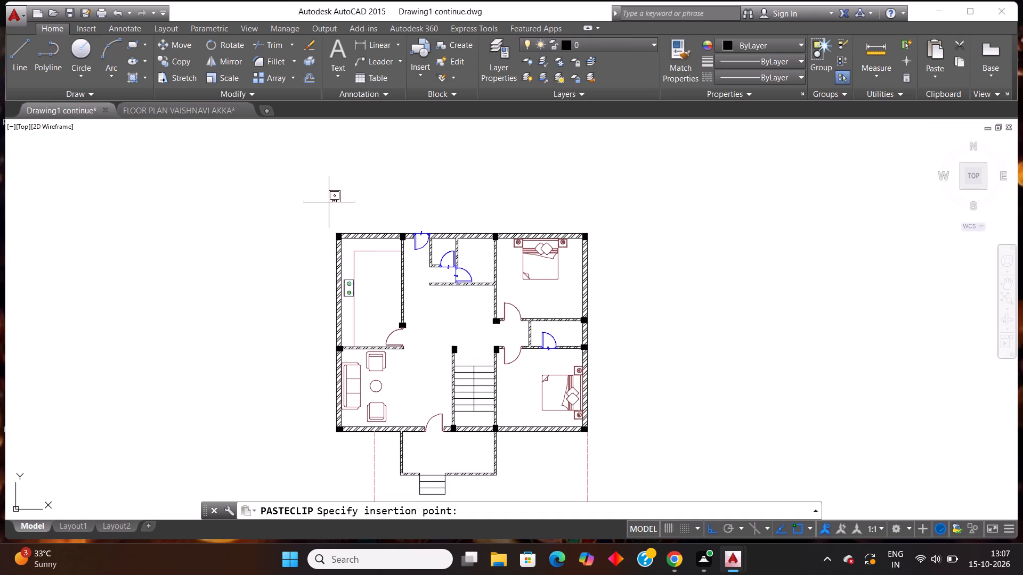
pyautogui.scroll(1, 368, 276)
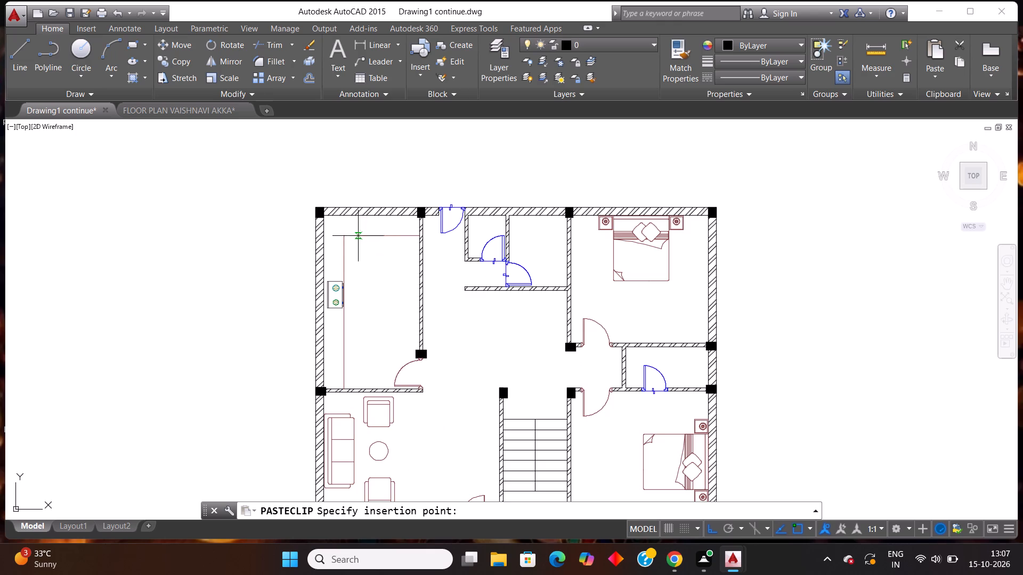
pyautogui.click(357, 235)
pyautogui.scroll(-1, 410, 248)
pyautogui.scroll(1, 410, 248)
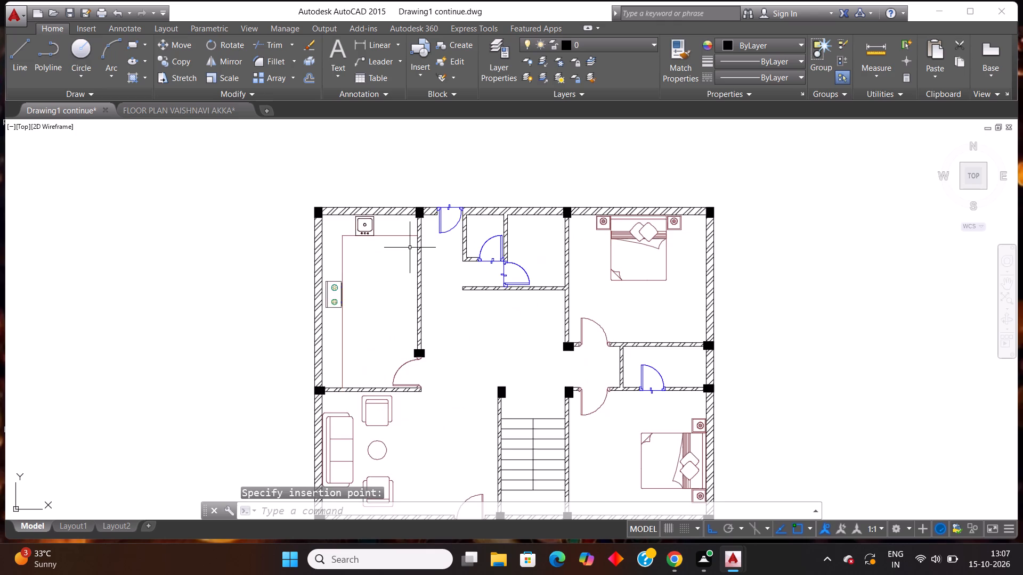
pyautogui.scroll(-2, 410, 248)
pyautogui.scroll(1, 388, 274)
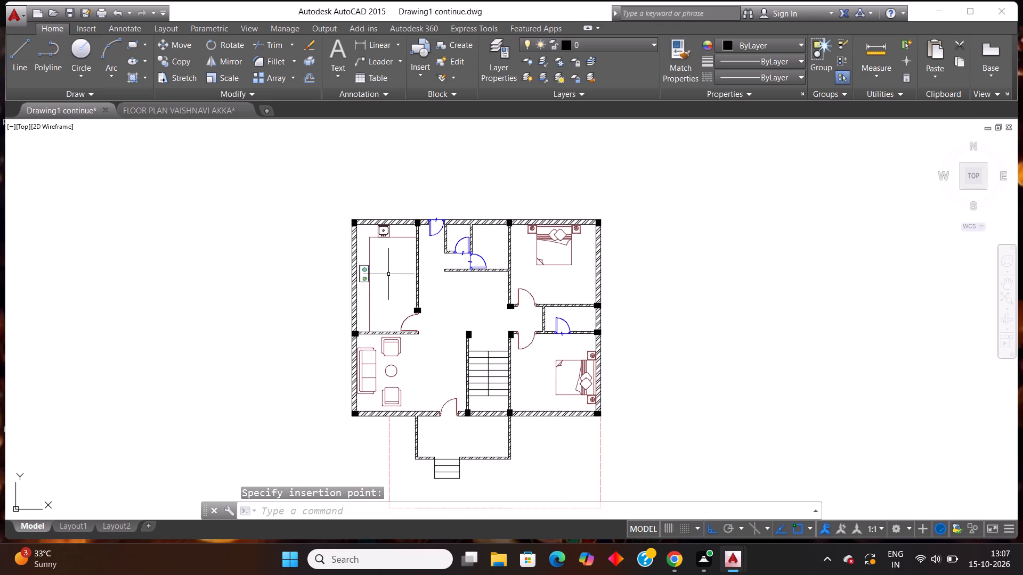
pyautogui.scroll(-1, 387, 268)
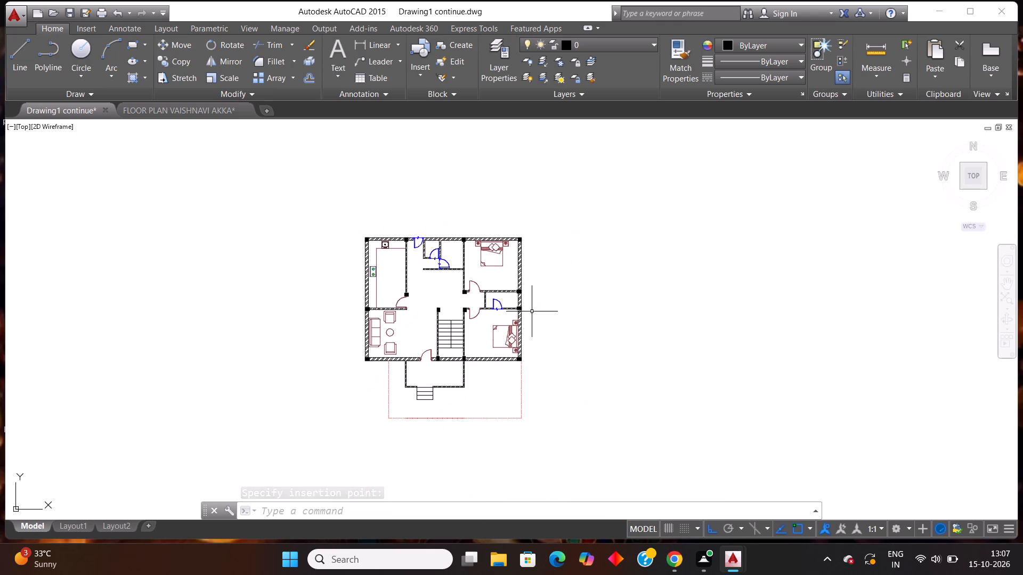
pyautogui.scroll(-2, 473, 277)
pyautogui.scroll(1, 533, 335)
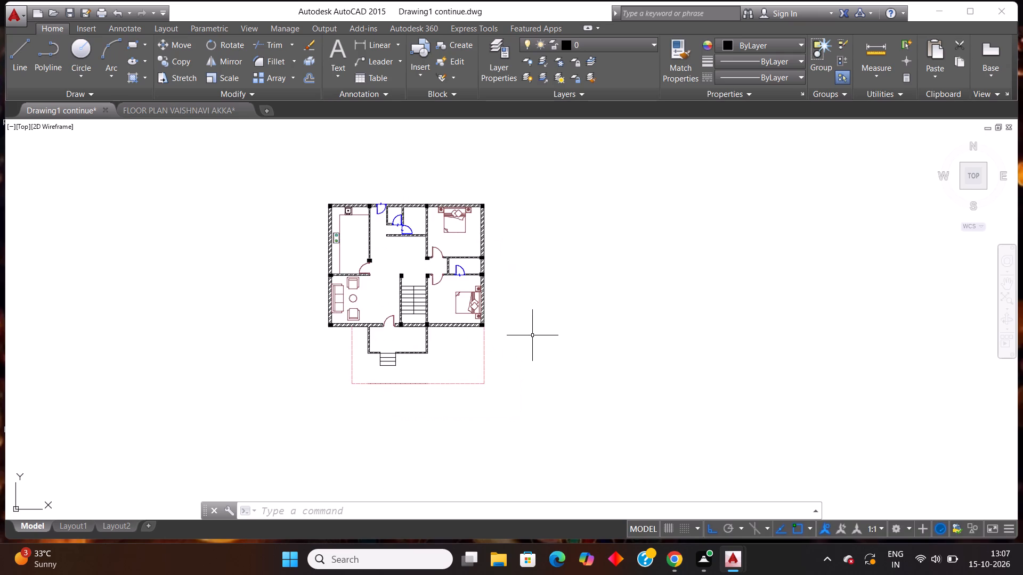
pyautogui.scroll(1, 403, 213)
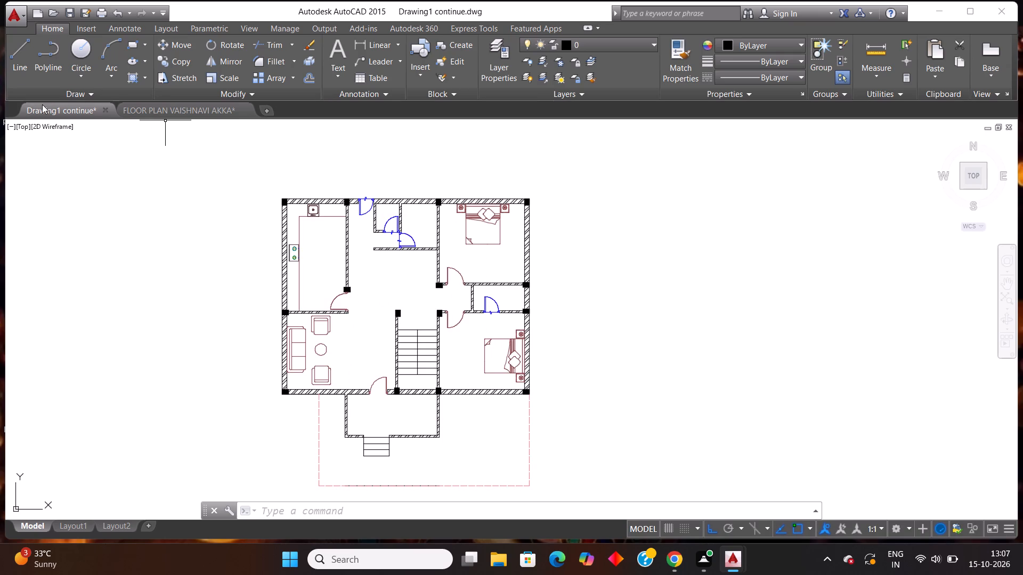
# Copy the WC from the other floor plan's 6'0"X4'0" toilet and paste it in the small room west of this plan's northeast bedroom.
pyautogui.click(159, 107)
pyautogui.scroll(-2, 353, 261)
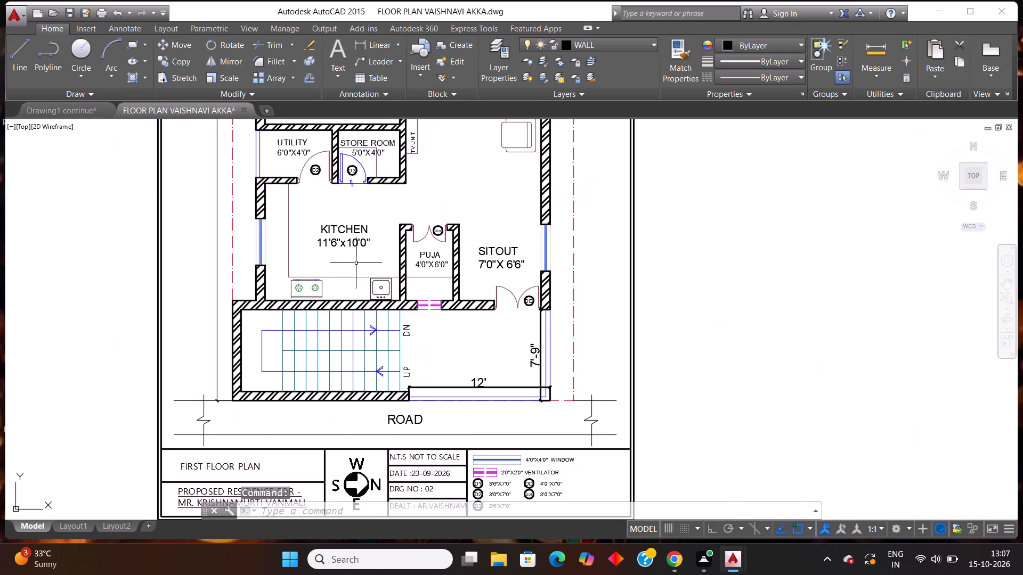
pyautogui.scroll(-3, 383, 283)
pyautogui.scroll(1, 414, 204)
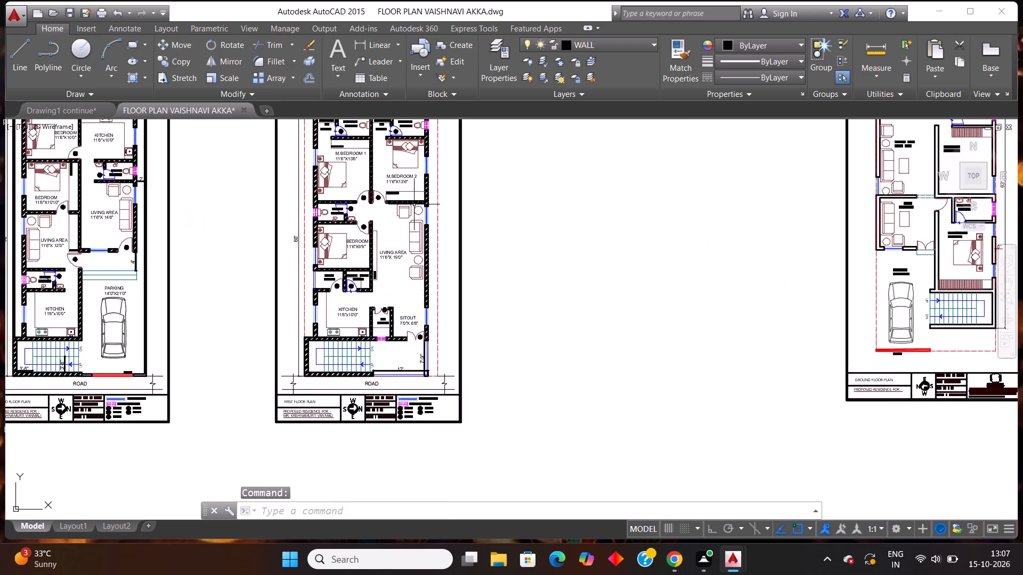
pyautogui.scroll(1, 415, 202)
pyautogui.scroll(2, 322, 200)
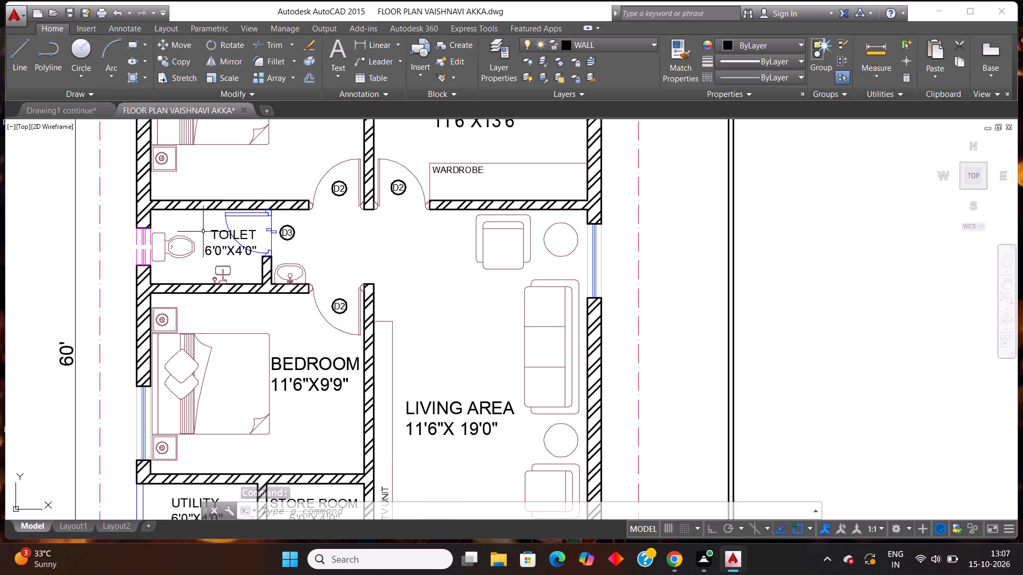
pyautogui.scroll(2, 203, 232)
pyautogui.click(173, 310)
pyautogui.click(108, 244)
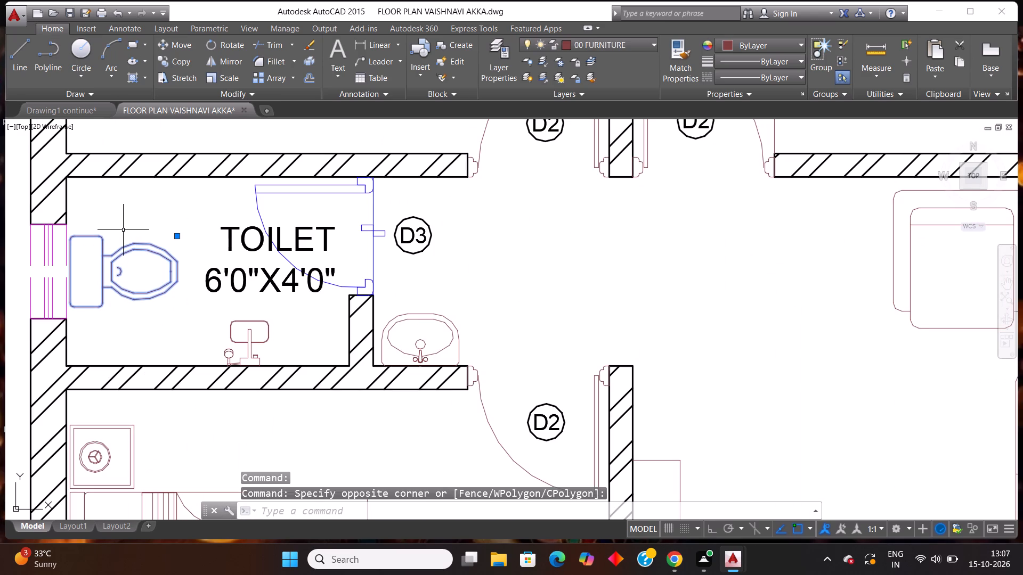
pyautogui.hotkey('ctrl', 'c')
pyautogui.click(74, 111)
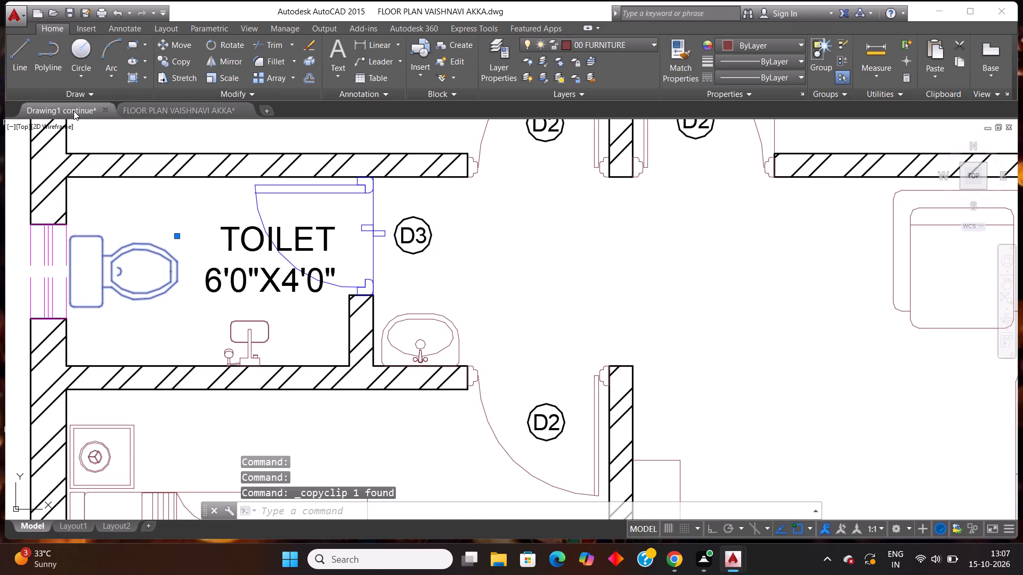
pyautogui.hotkey('ctrl', 'v')
pyautogui.scroll(-1, 344, 241)
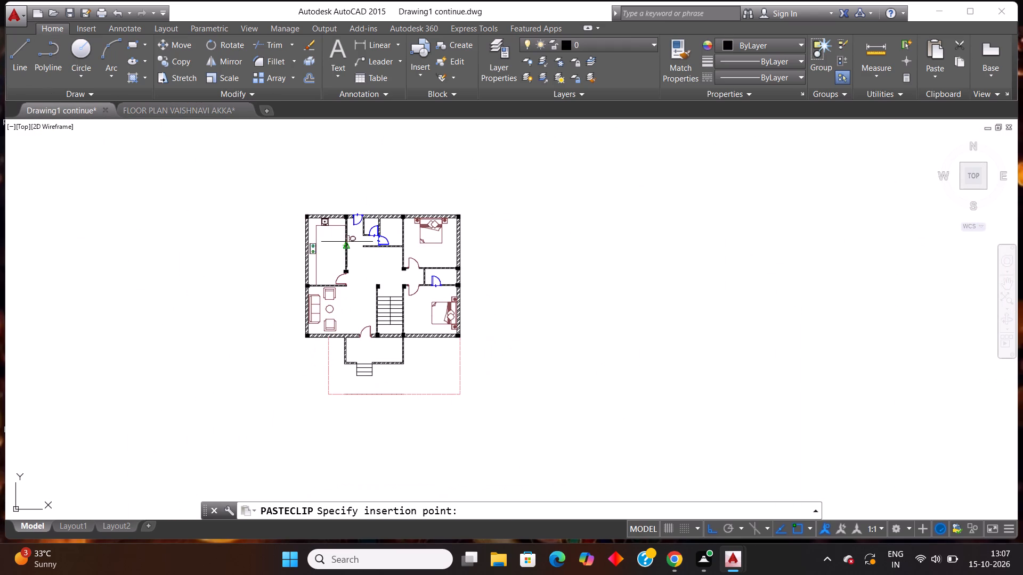
pyautogui.scroll(3, 388, 225)
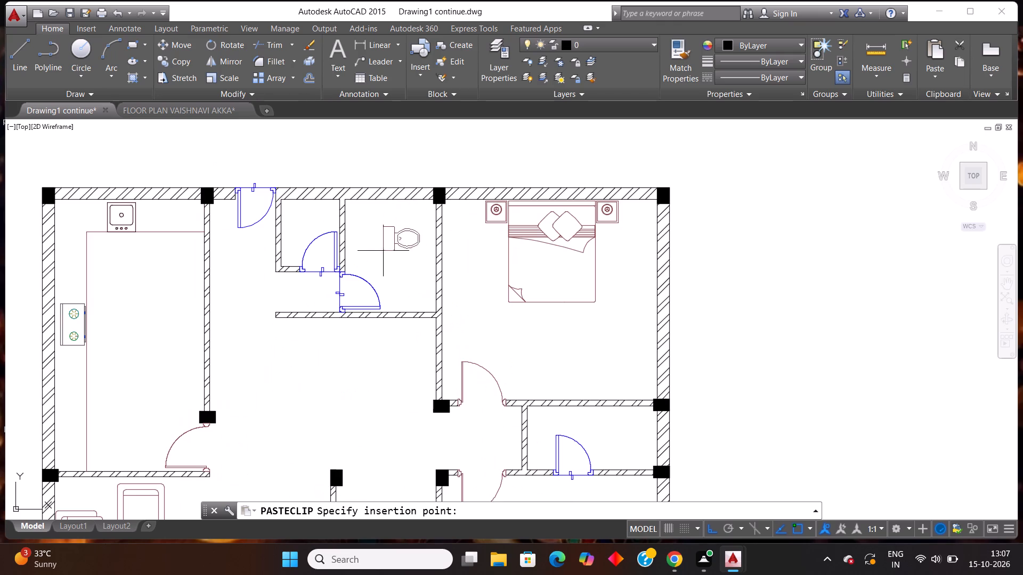
pyautogui.click(380, 252)
# Rotate the pasted WC 90 degrees clockwise so its tank faces north and its bowl points south.
pyautogui.click(409, 268)
pyautogui.click(378, 231)
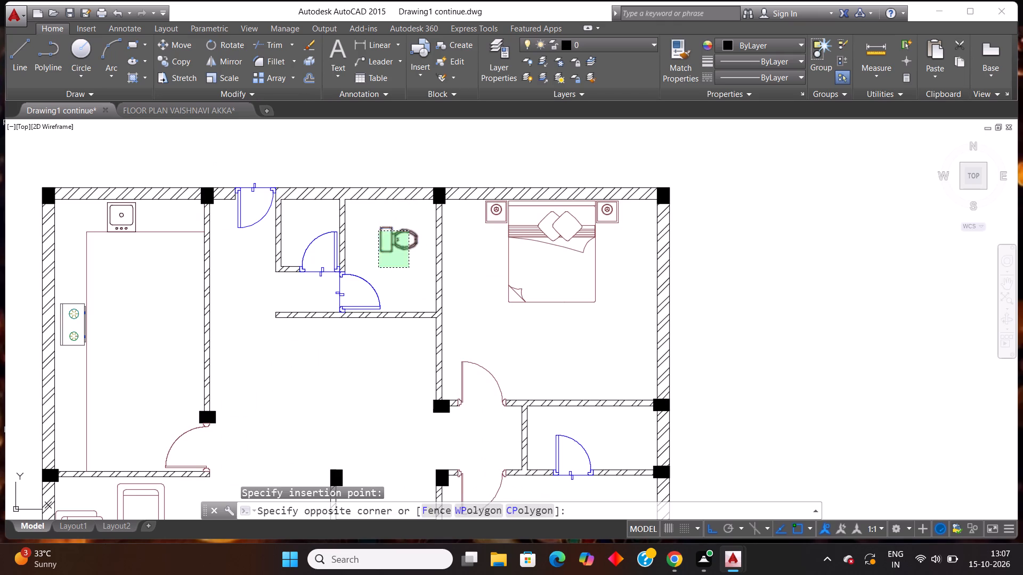
pyautogui.press('r')
pyautogui.press('o')
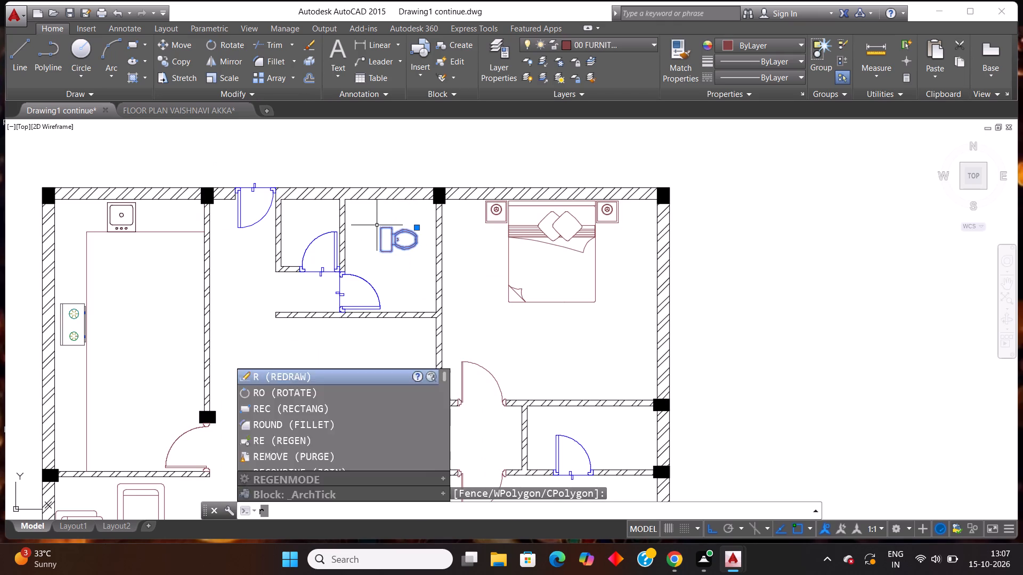
pyautogui.press('Return')
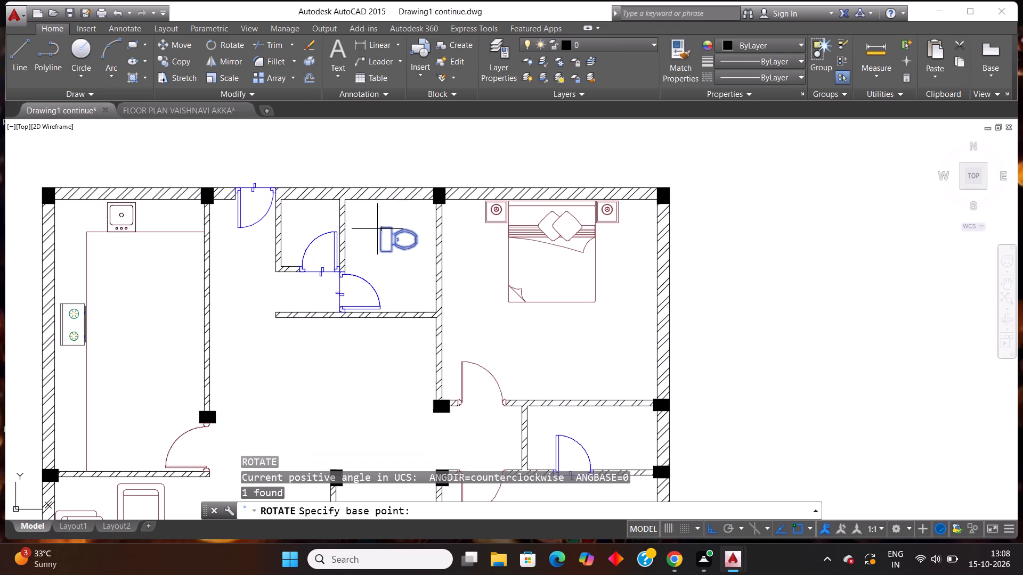
pyautogui.click(378, 228)
pyautogui.click(377, 253)
# Move the rotated WC straight north until its tank sits against the north wall of the room west of the northeast bedroom.
pyautogui.hscroll(-2, 382, 252)
pyautogui.click(388, 252)
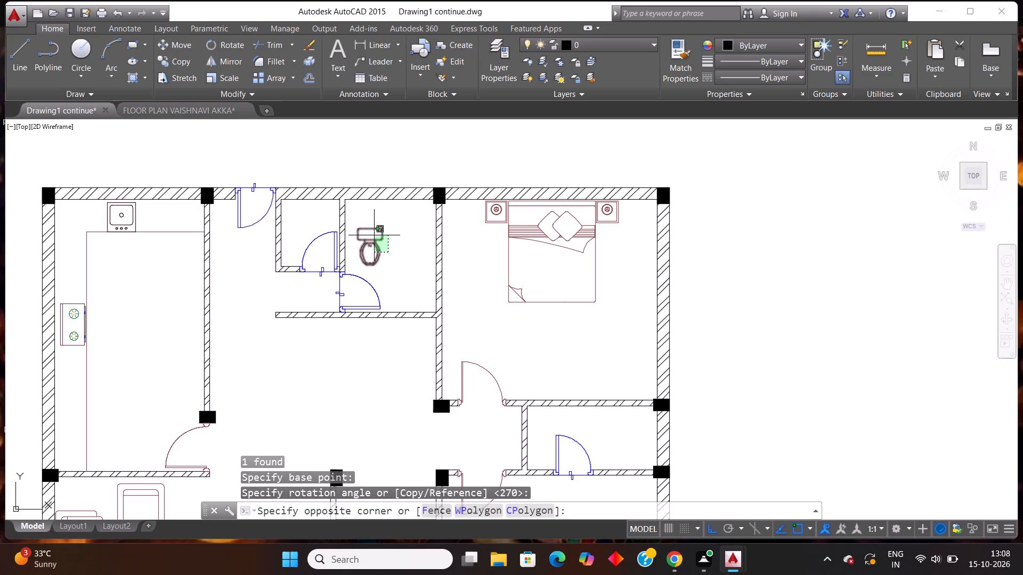
pyautogui.hscroll(-3, 374, 235)
pyautogui.click(374, 235)
pyautogui.press('m')
pyautogui.press('Return')
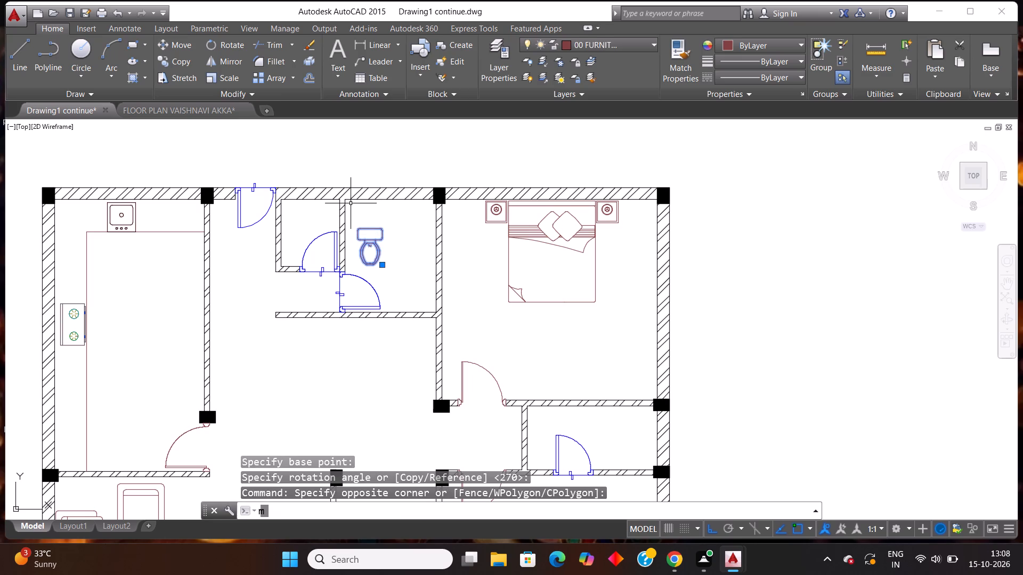
pyautogui.click(359, 230)
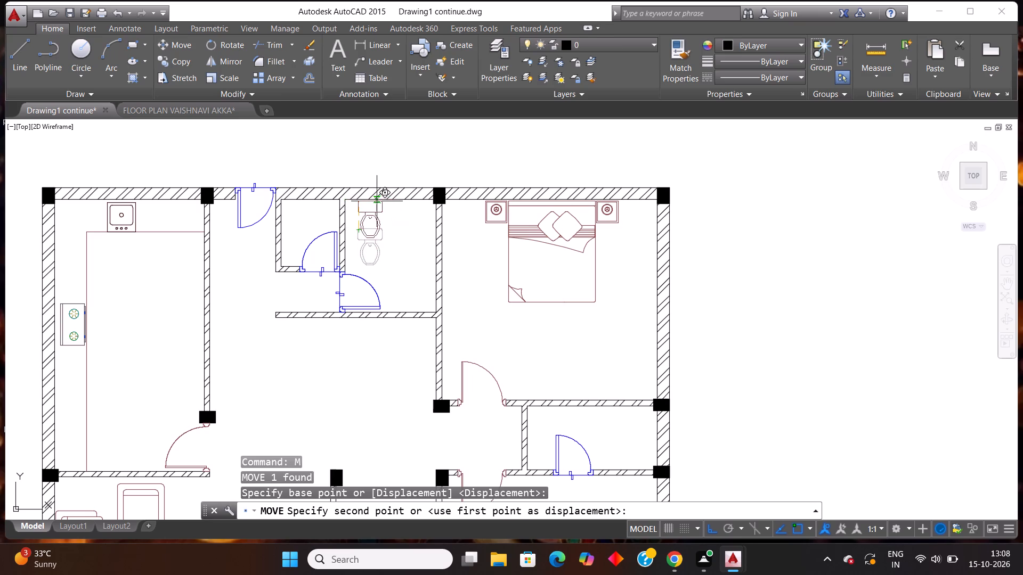
pyautogui.scroll(2, 383, 191)
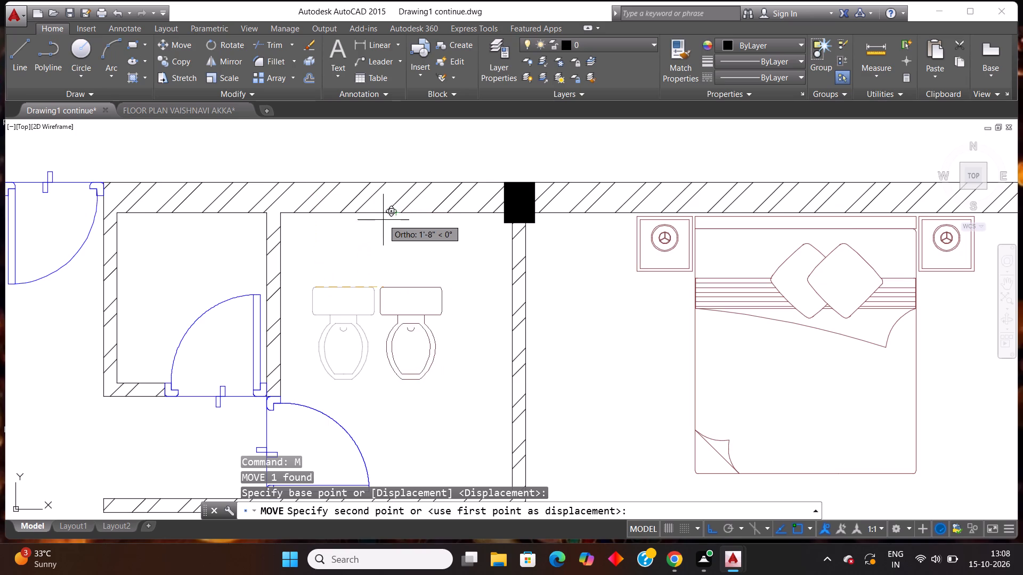
pyautogui.click(382, 214)
pyautogui.scroll(-4, 407, 284)
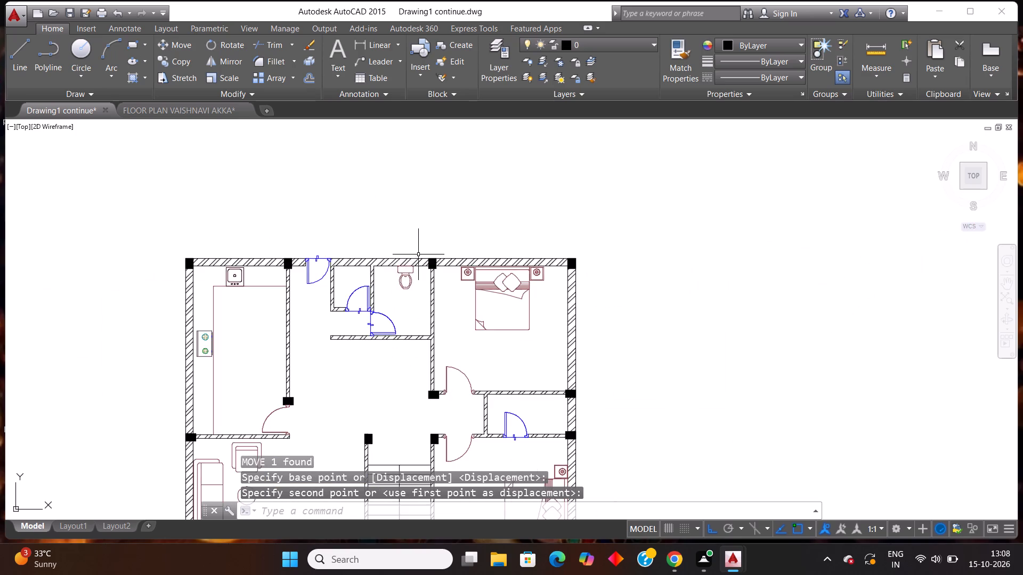
# Copy the tap fixture from the other floor plan's 6'0"X4'0" toilet and paste it on this WC room's south wall, near the southeast corner.
pyautogui.scroll(-1, 418, 254)
pyautogui.scroll(-1, 410, 187)
pyautogui.click(70, 109)
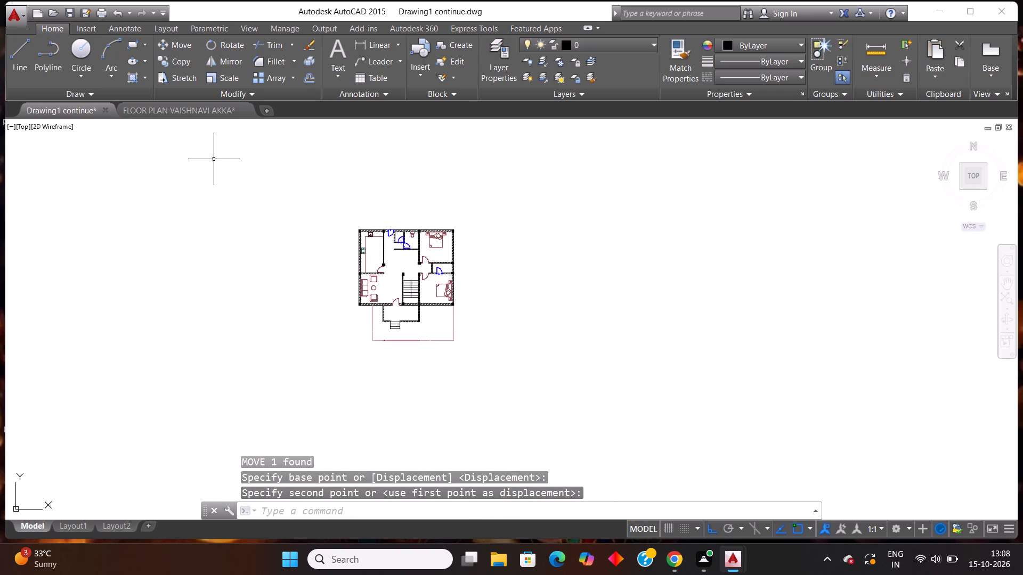
pyautogui.click(167, 111)
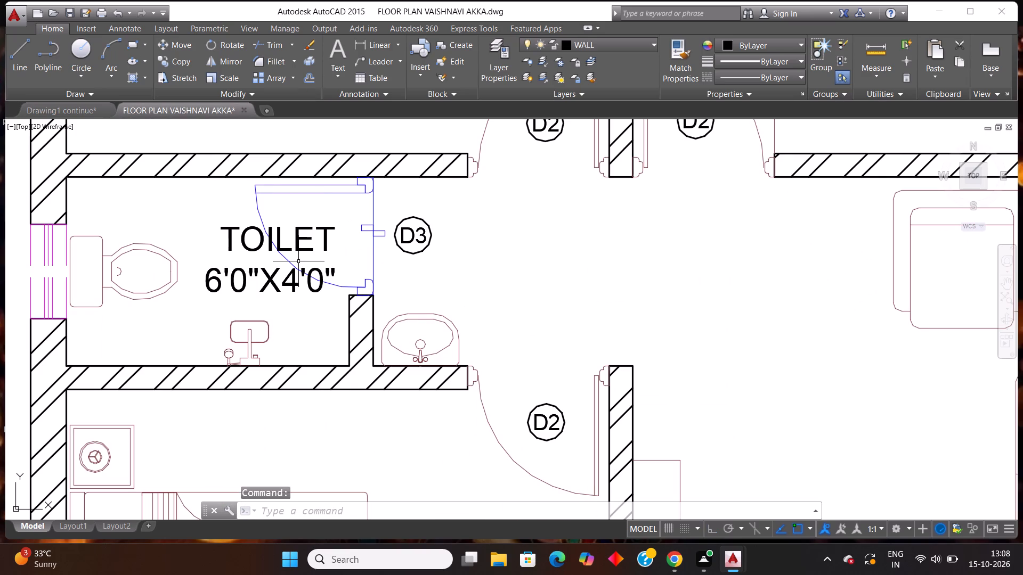
pyautogui.click(288, 321)
pyautogui.click(234, 313)
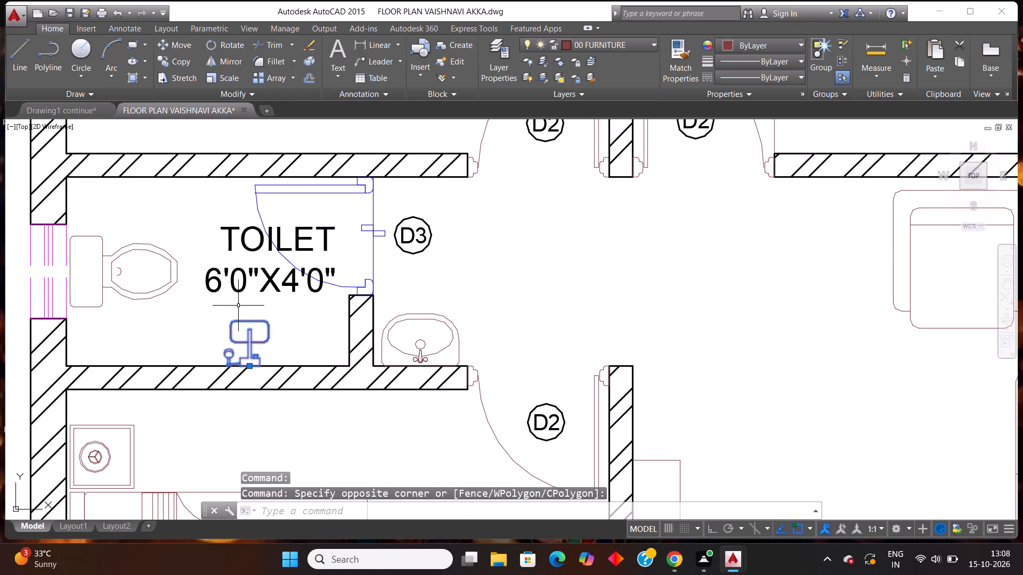
pyautogui.hotkey('ctrl', 'c')
pyautogui.click(81, 107)
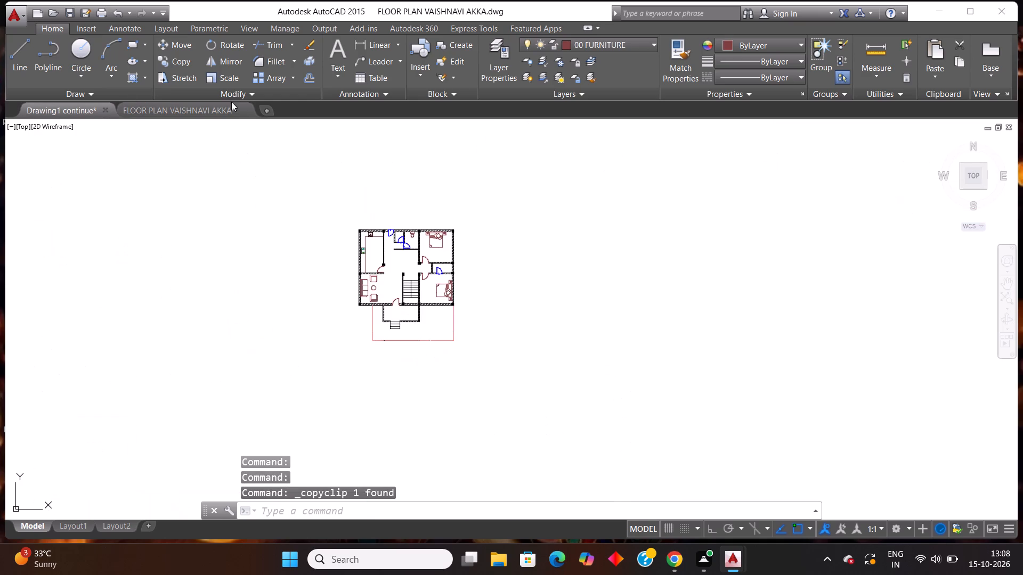
pyautogui.hotkey('ctrl', 'v')
pyautogui.scroll(4, 403, 224)
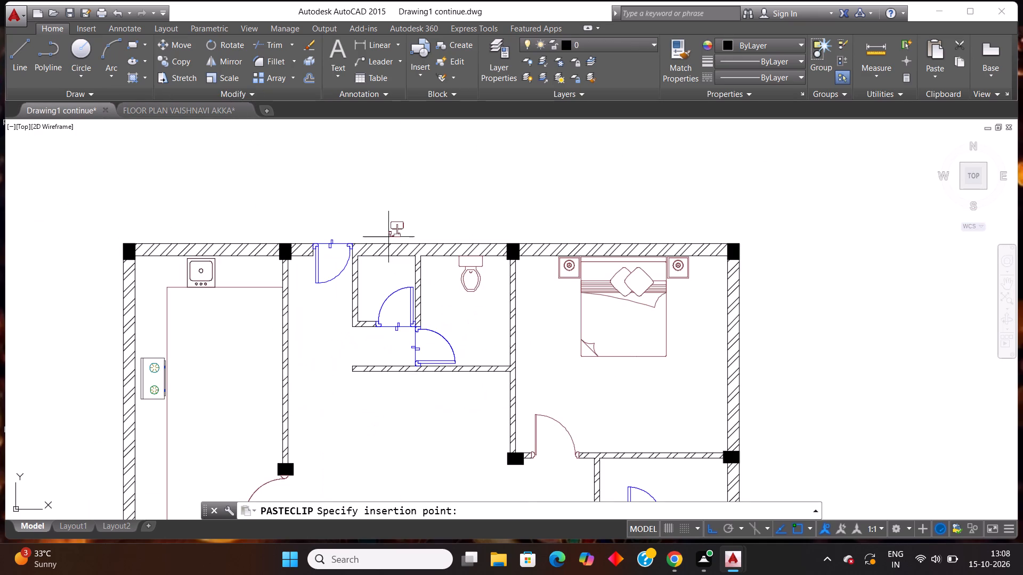
pyautogui.click(485, 365)
pyautogui.scroll(-1, 489, 241)
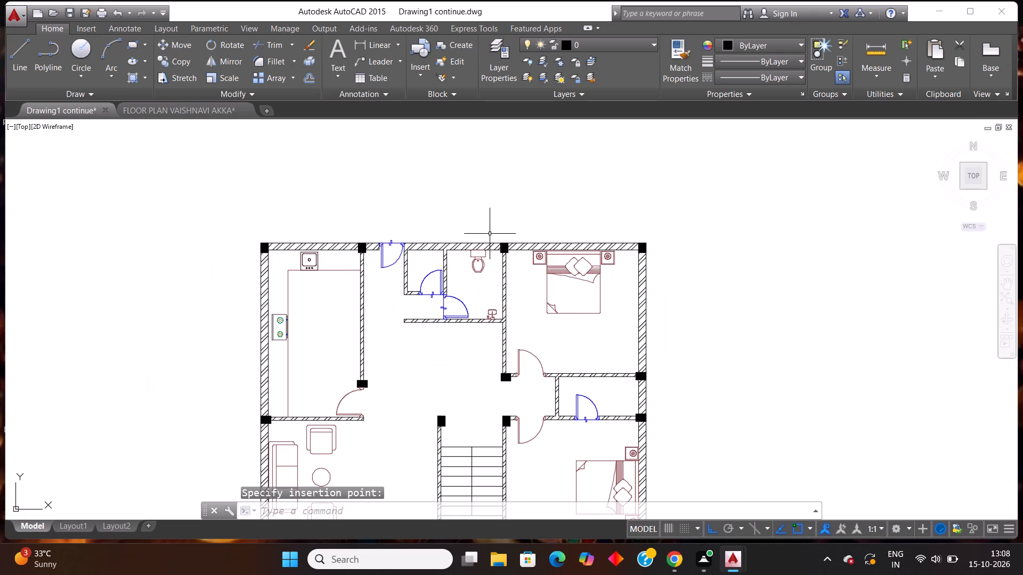
pyautogui.scroll(-2, 490, 226)
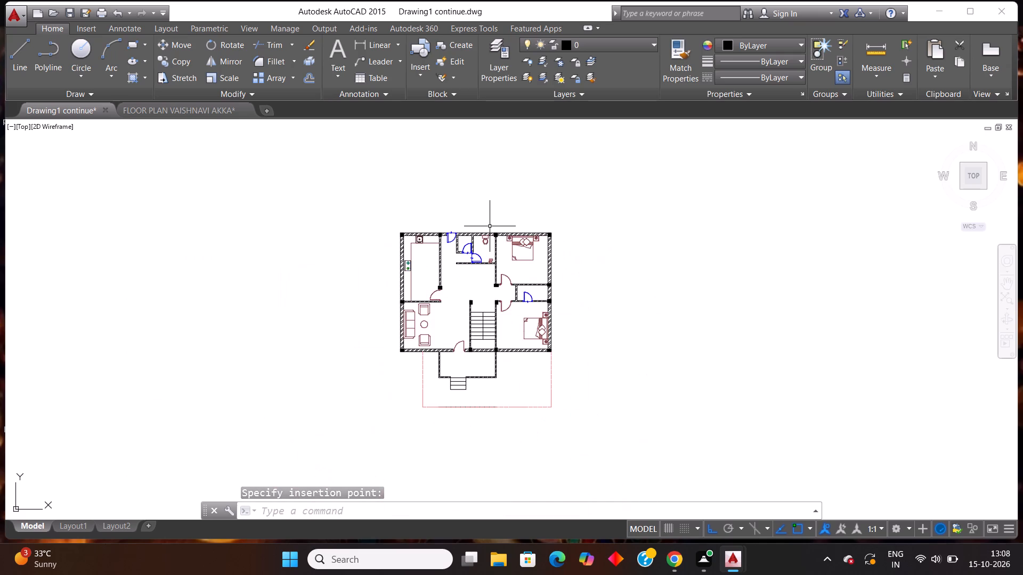
# Copy the WC beside the northeast bedroom and paste it in the northeast corner of the small toilet between the two east bedrooms.
pyautogui.scroll(1, 515, 238)
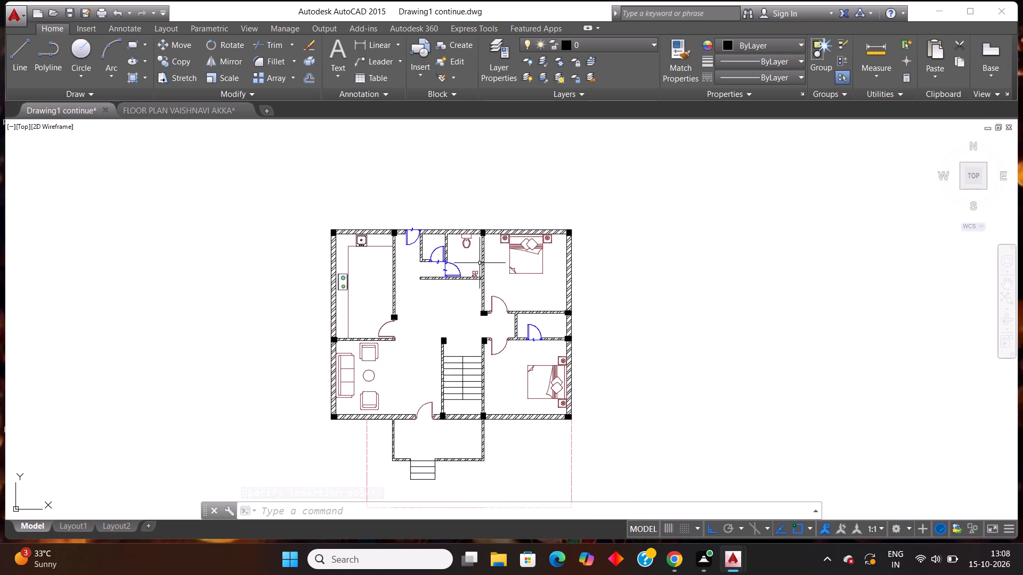
pyautogui.click(473, 256)
pyautogui.click(466, 246)
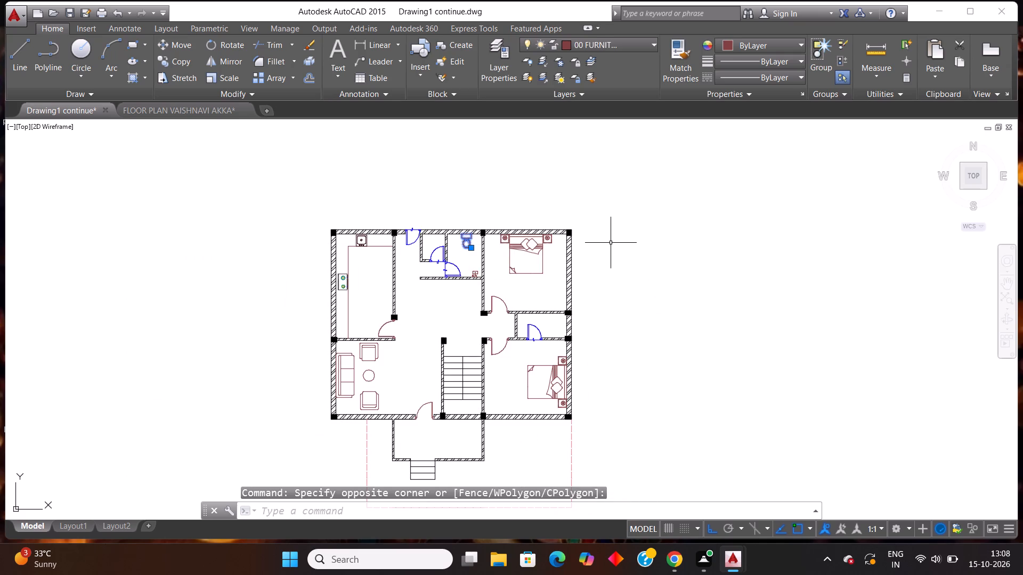
pyautogui.hotkey('ctrl', 'c')
pyautogui.click(67, 108)
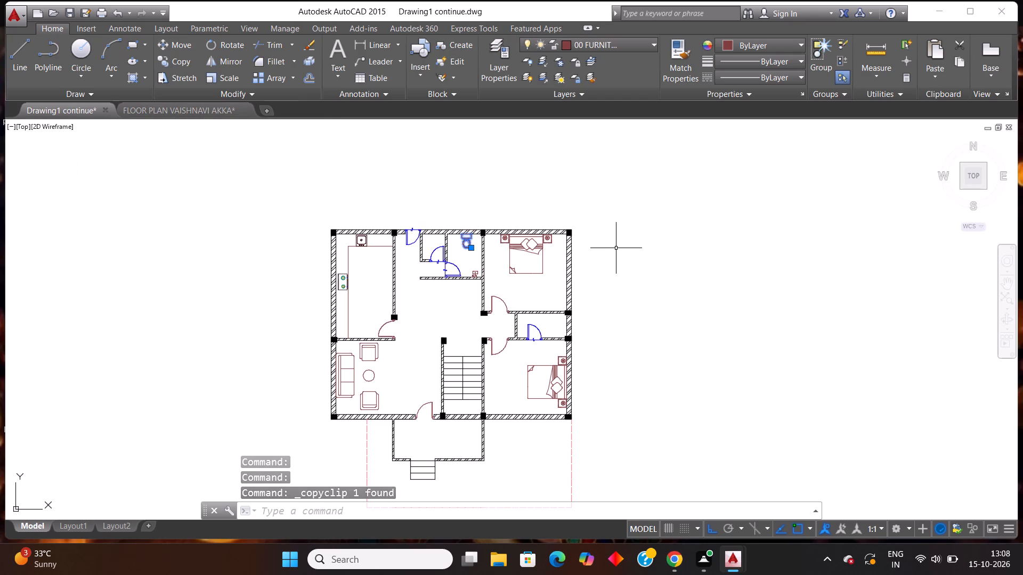
pyautogui.hotkey('ctrl', 'v')
pyautogui.scroll(2, 564, 316)
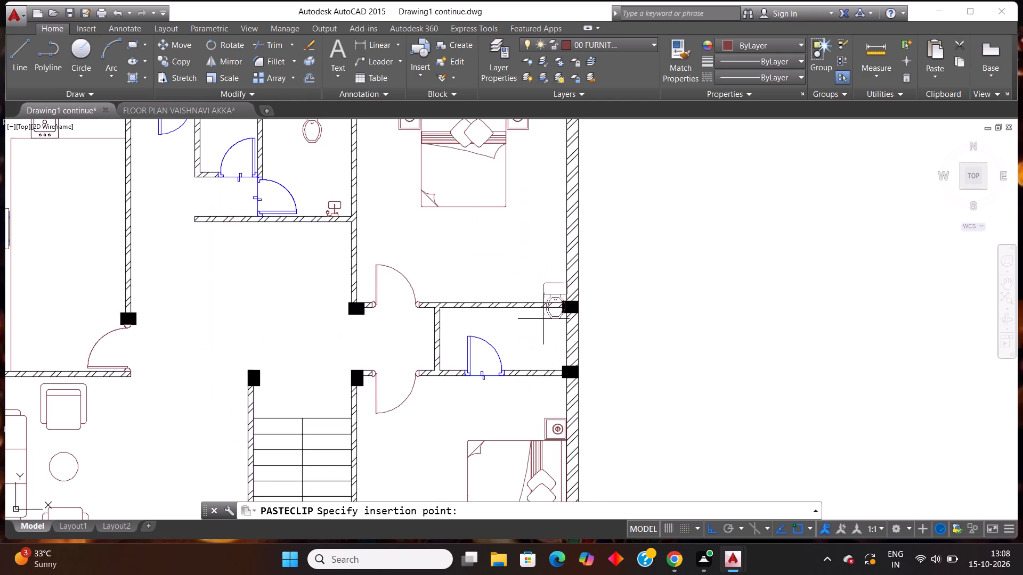
pyautogui.scroll(1, 543, 319)
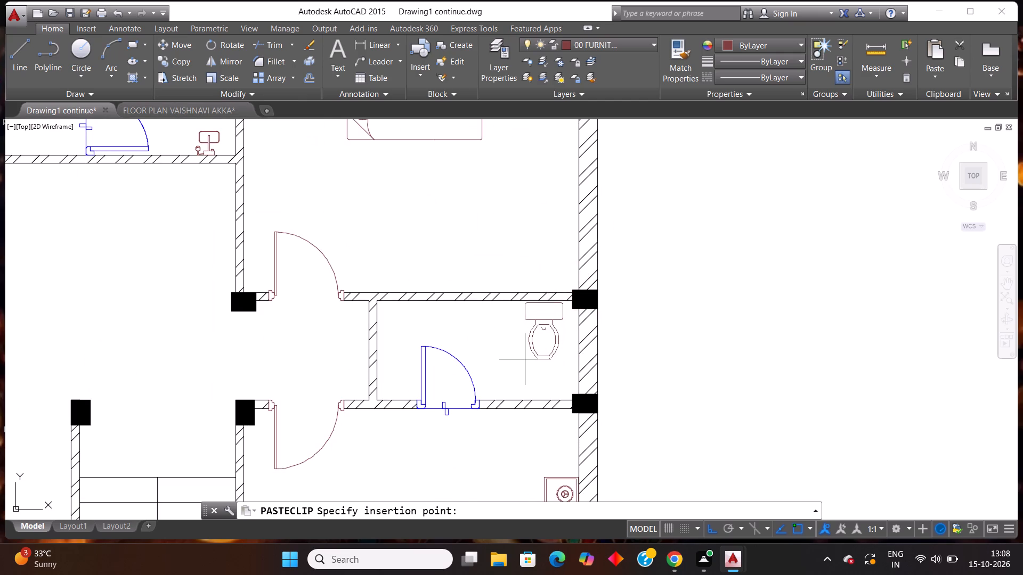
pyautogui.click(525, 358)
pyautogui.scroll(-3, 649, 321)
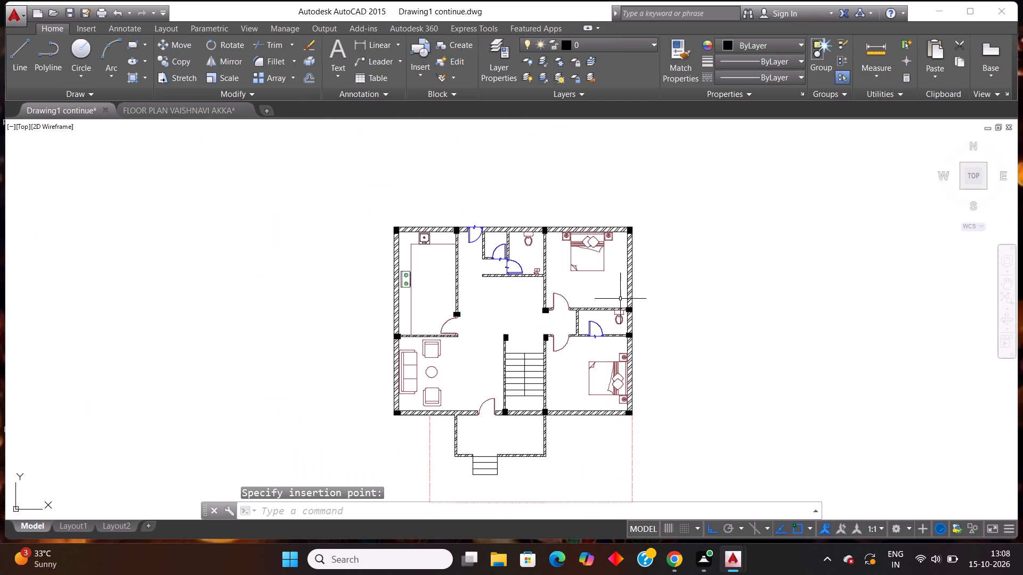
# Copy the washbasin from outside the other plan's toilet and paste it in the southwest corner of the toilet between the east bedrooms.
pyautogui.scroll(1, 615, 295)
pyautogui.click(164, 112)
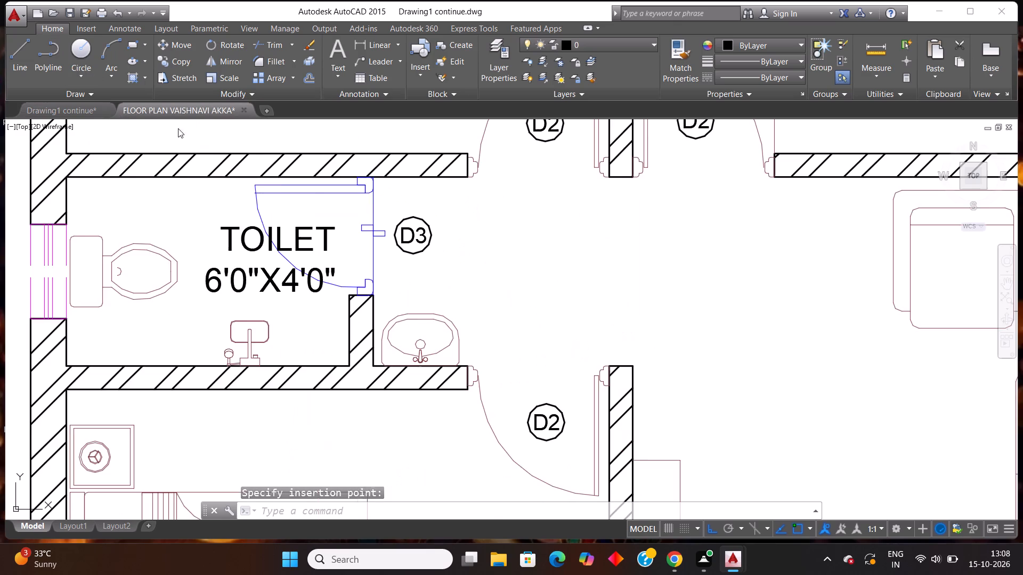
pyautogui.scroll(-1, 383, 209)
pyautogui.scroll(2, 409, 291)
pyautogui.click(462, 275)
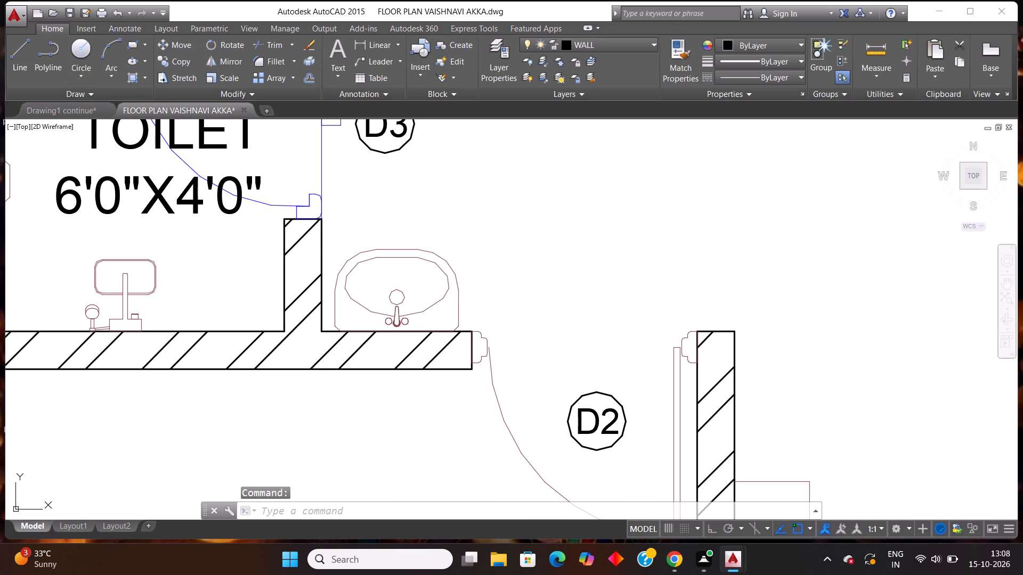
pyautogui.click(437, 272)
pyautogui.hotkey('ctrl', 'c')
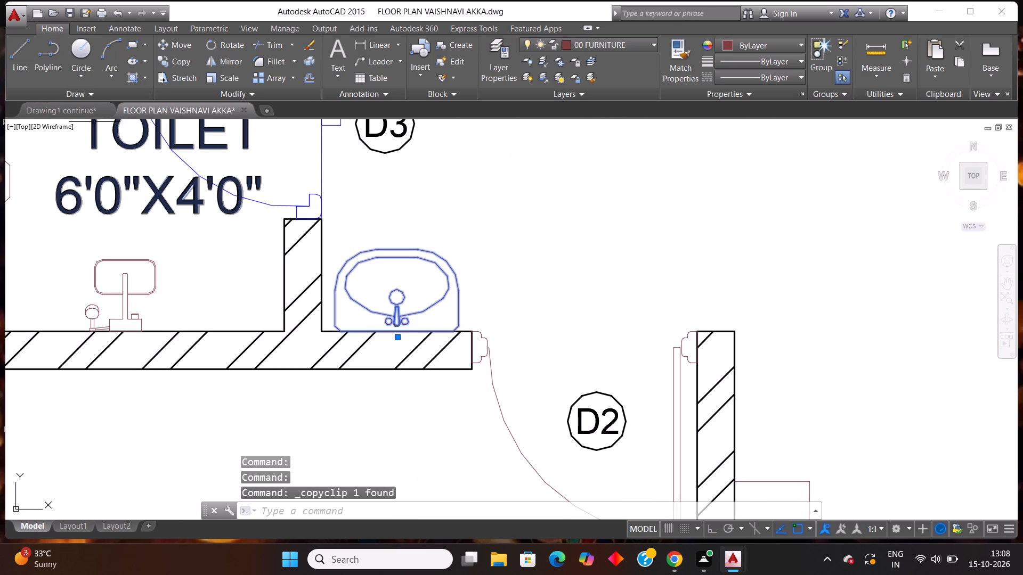
pyautogui.click(60, 103)
pyautogui.hotkey('ctrl', 'v')
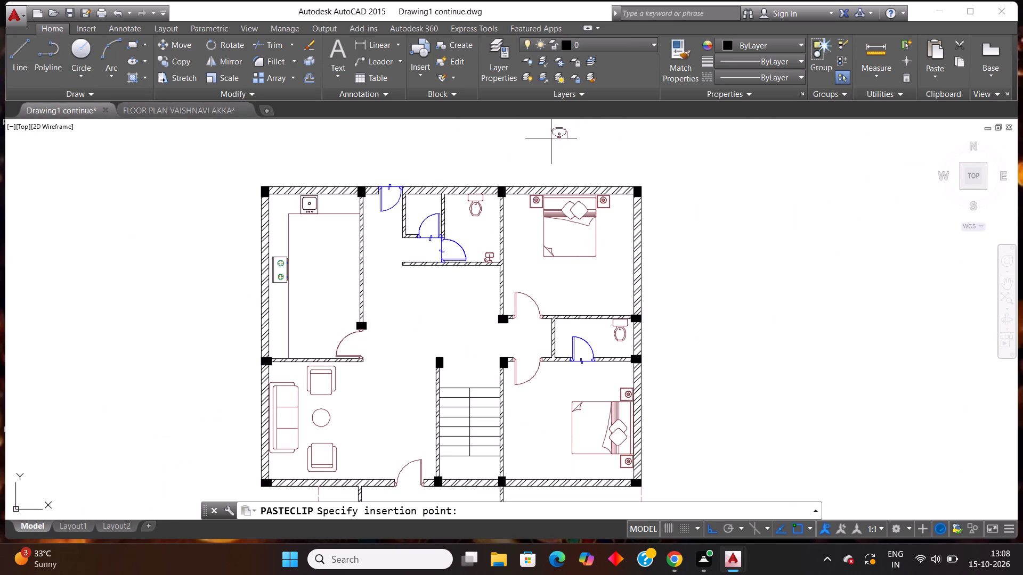
pyautogui.scroll(2, 593, 339)
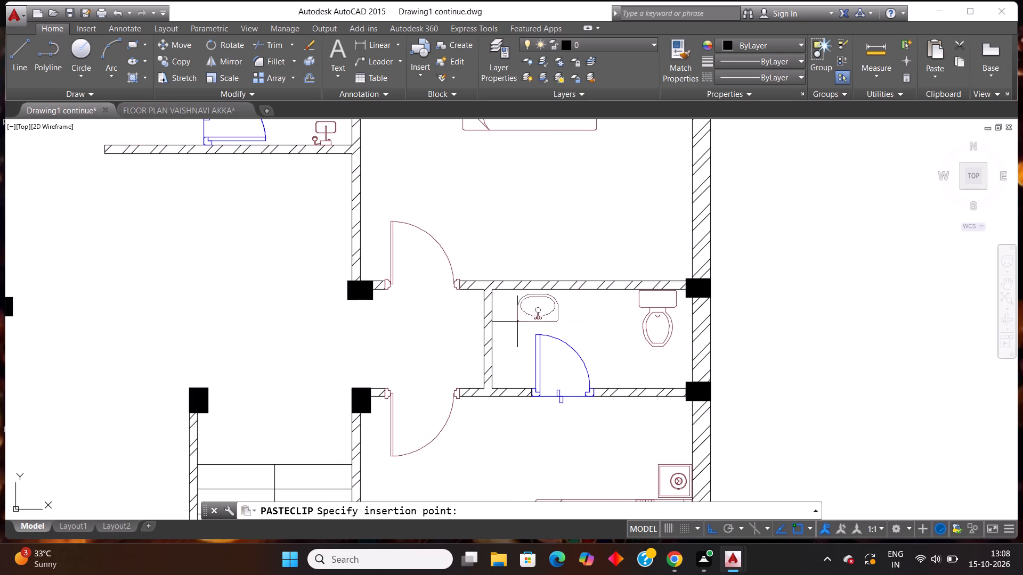
pyautogui.click(492, 388)
pyautogui.scroll(-4, 695, 206)
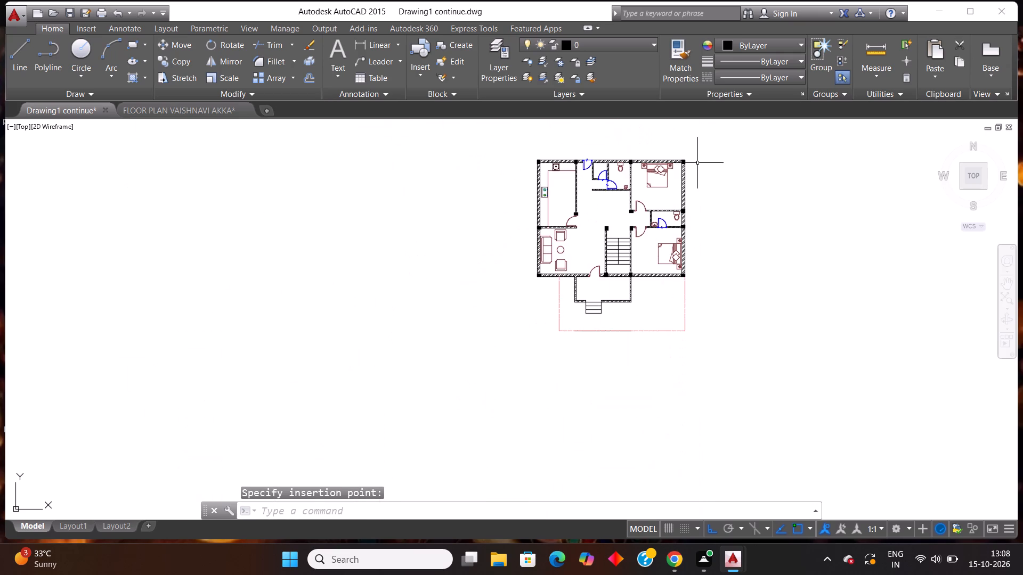
# Move the WC from the room beside the northeast bedroom straight west into the adjoining smaller room, keeping it against the north wall.
pyautogui.scroll(1, 699, 161)
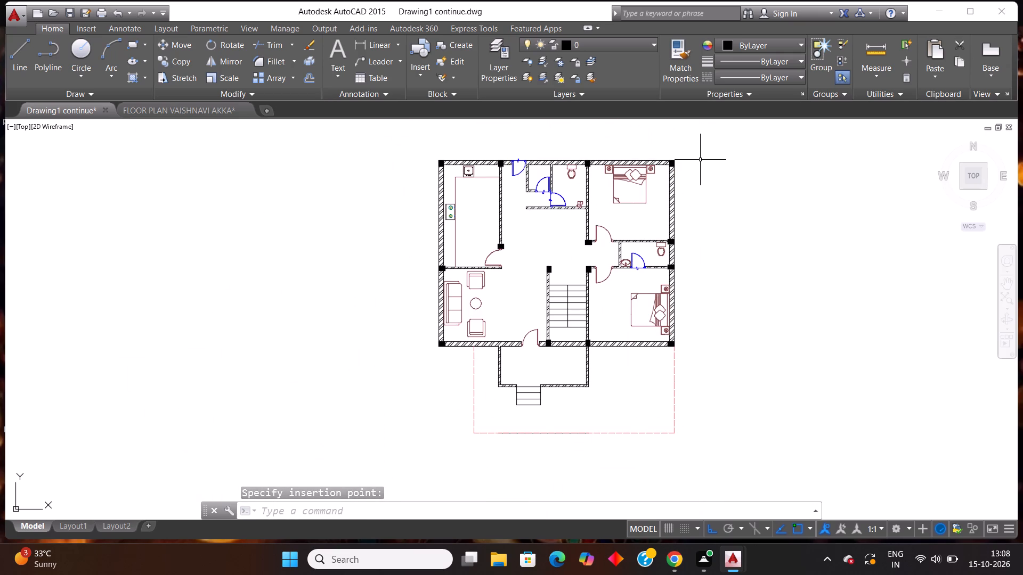
pyautogui.scroll(1, 700, 157)
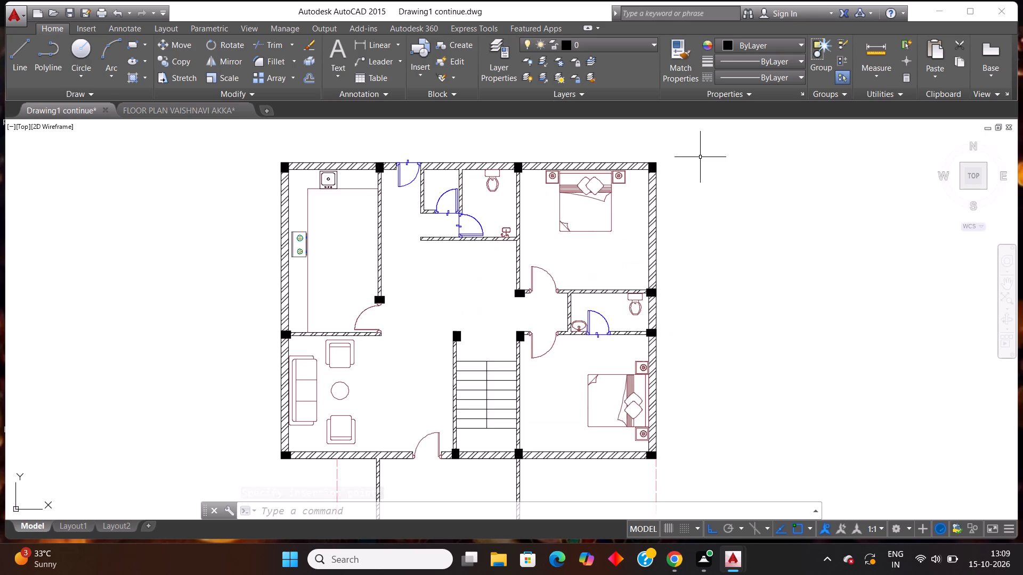
pyautogui.scroll(-1, 700, 157)
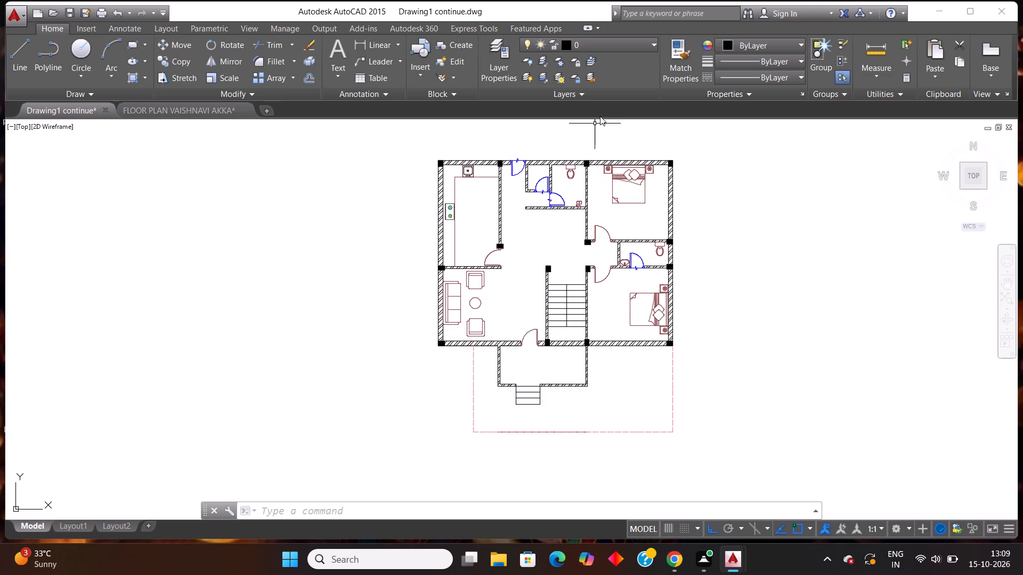
pyautogui.scroll(4, 580, 149)
pyautogui.click(574, 276)
pyautogui.click(541, 228)
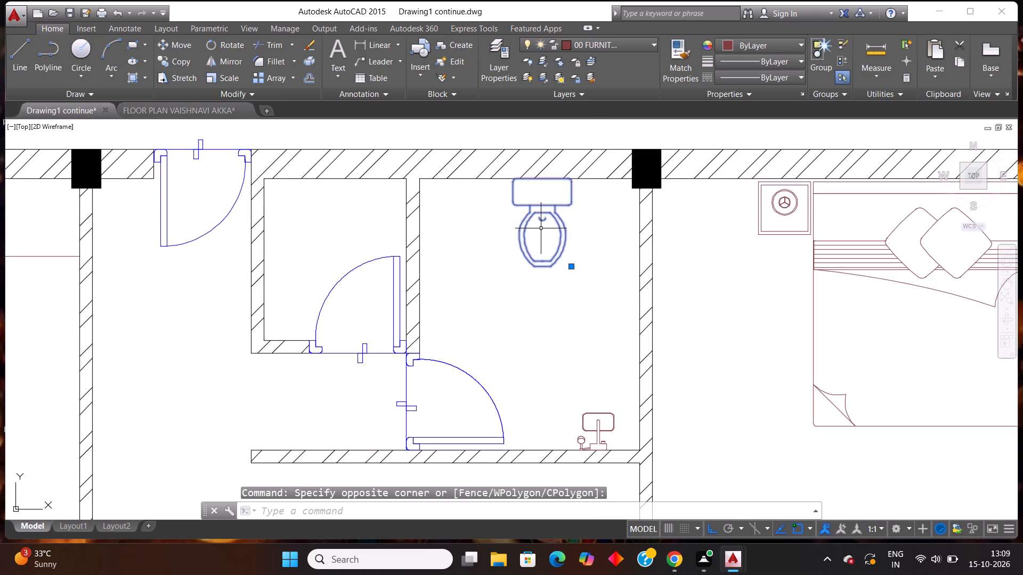
pyautogui.press('m')
pyautogui.press('Return')
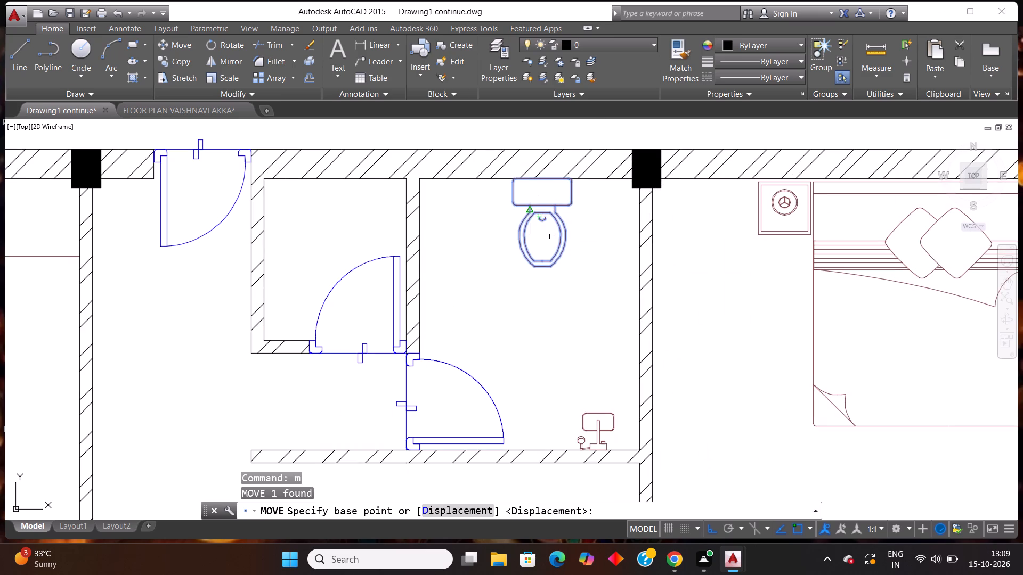
pyautogui.click(527, 206)
pyautogui.click(316, 216)
pyautogui.scroll(-3, 456, 260)
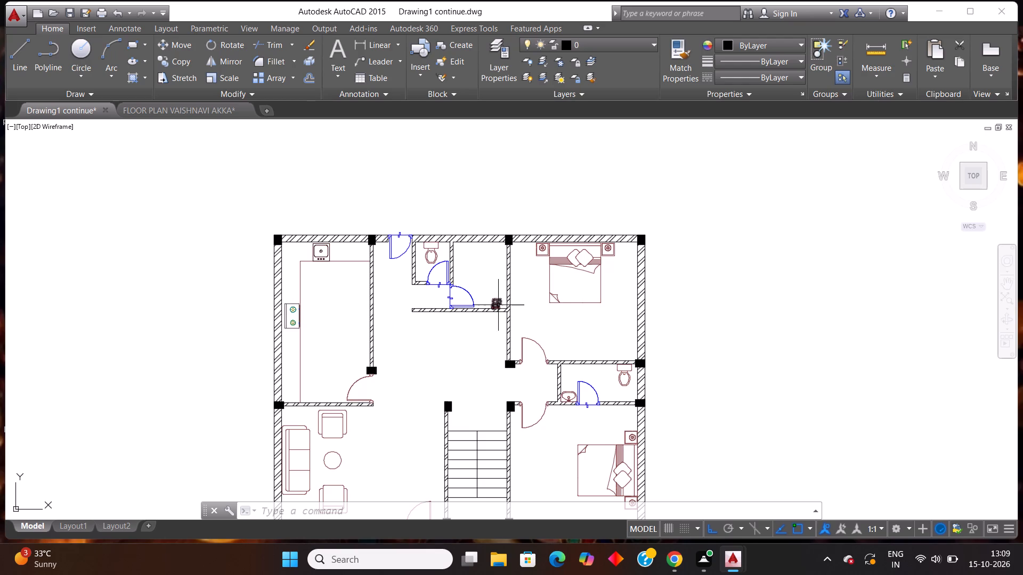
# Copy the washbasin from the toilet between the east bedrooms and paste it north of the door in the room beside the northeast bedroom.
pyautogui.scroll(2, 595, 399)
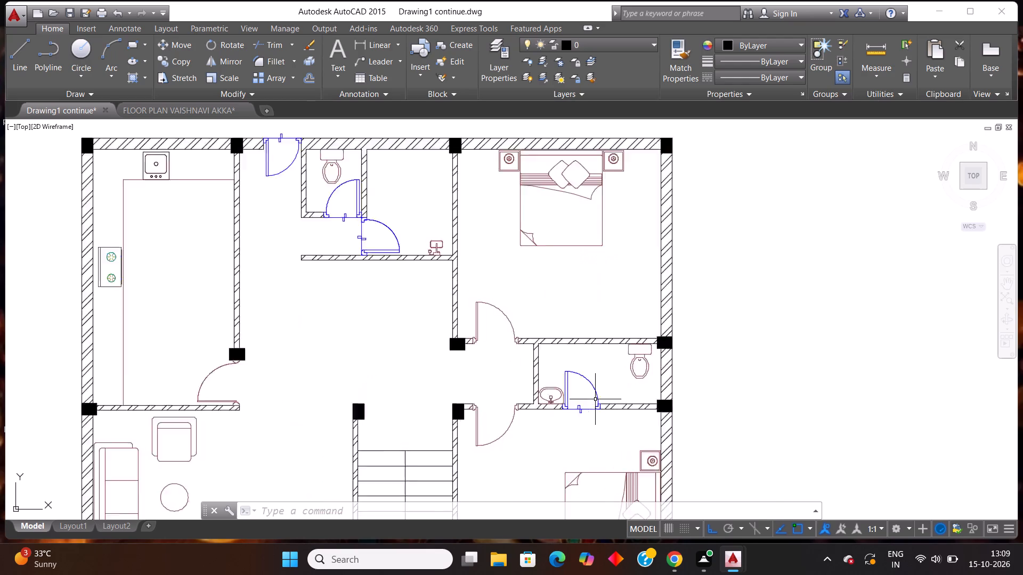
pyautogui.scroll(1, 595, 399)
pyautogui.click(494, 373)
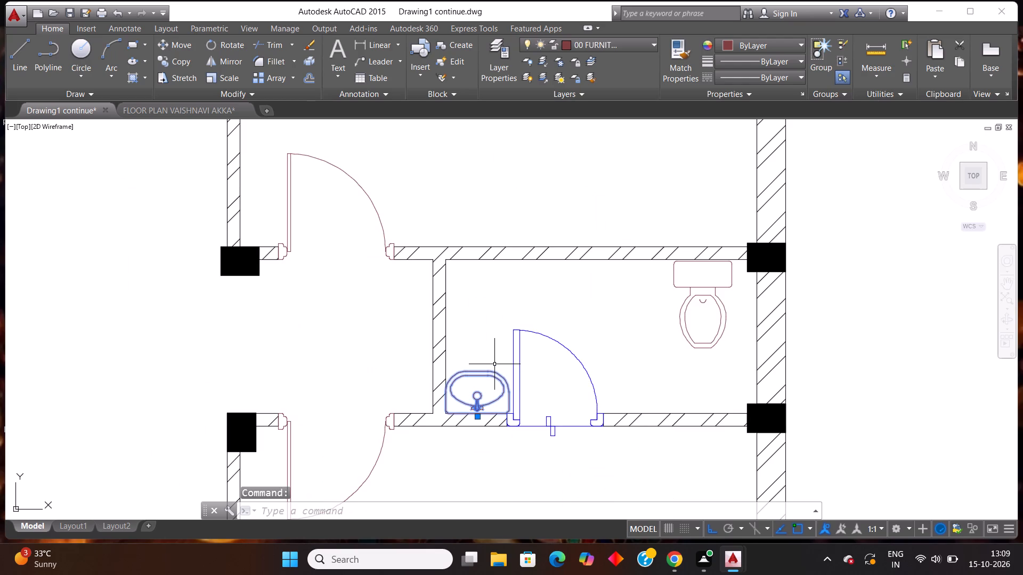
pyautogui.hotkey('ctrl', 'c')
pyautogui.scroll(-3, 501, 295)
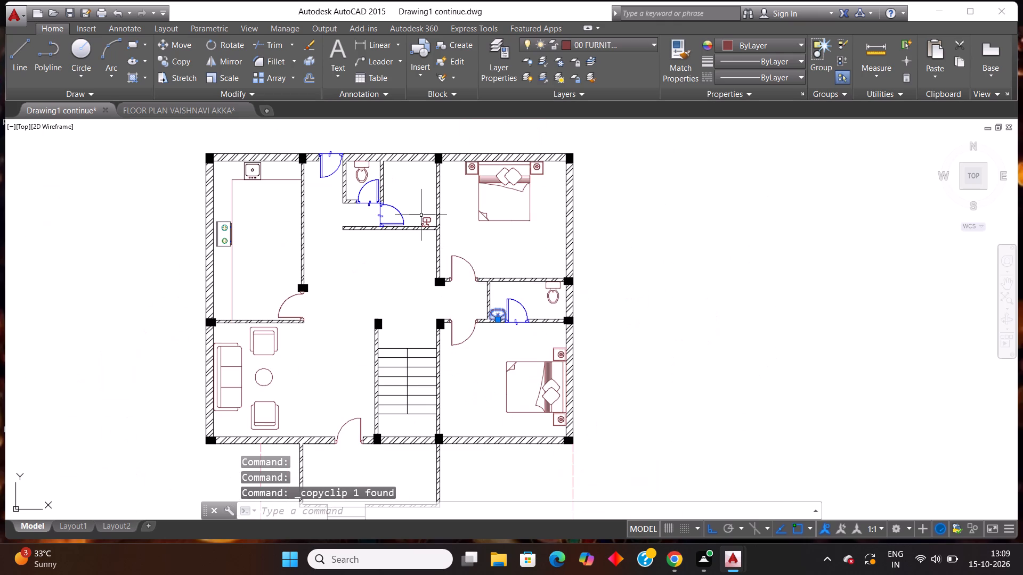
pyautogui.hotkey('ctrl', 'v')
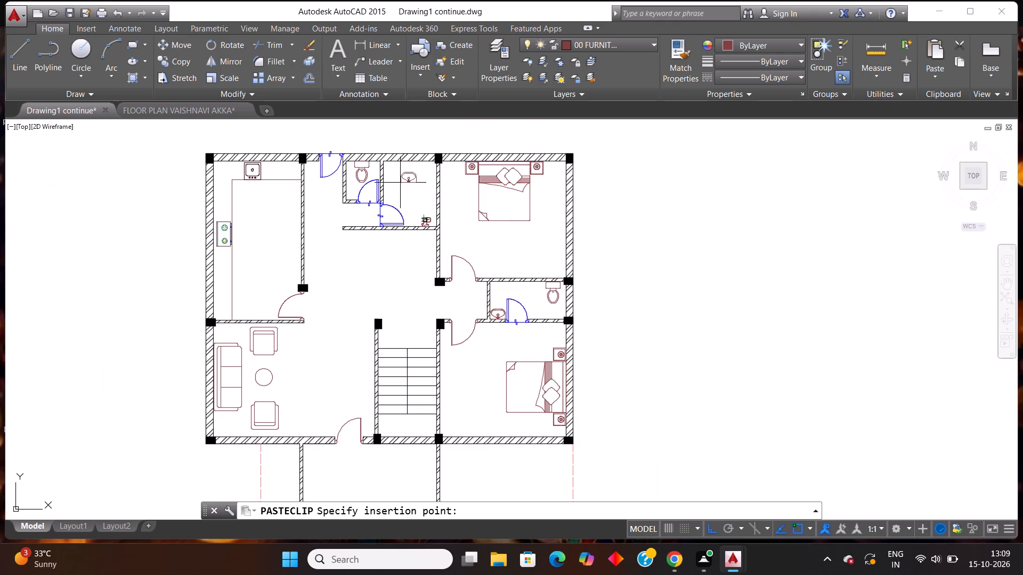
pyautogui.click(392, 196)
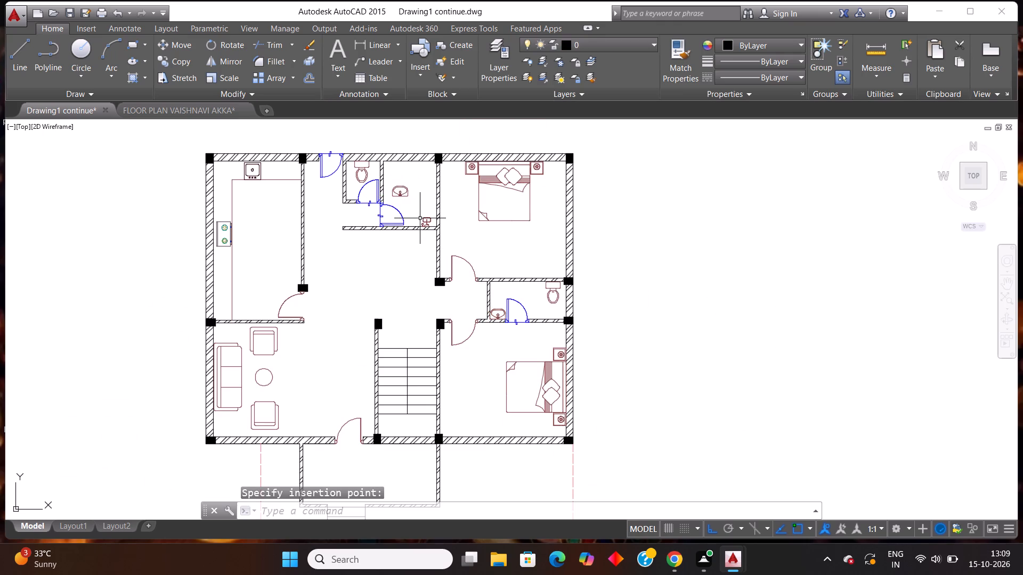
# Rotate the tap-and-bucket fixture half a turn in the southeast corner of the bathroom beside the northeast bedroom.
pyautogui.click(421, 220)
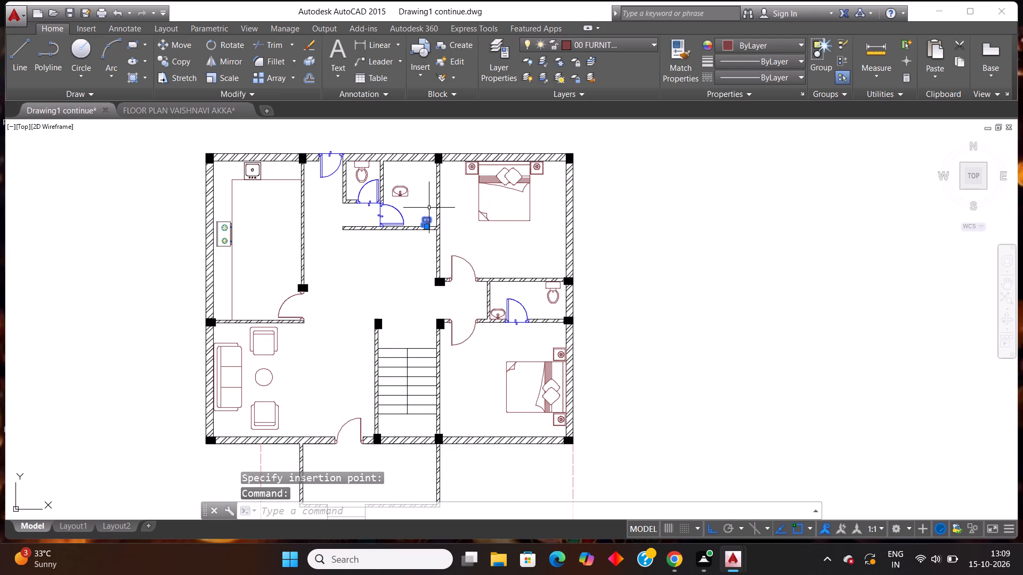
pyautogui.press('r')
pyautogui.press('o')
pyautogui.press('Return')
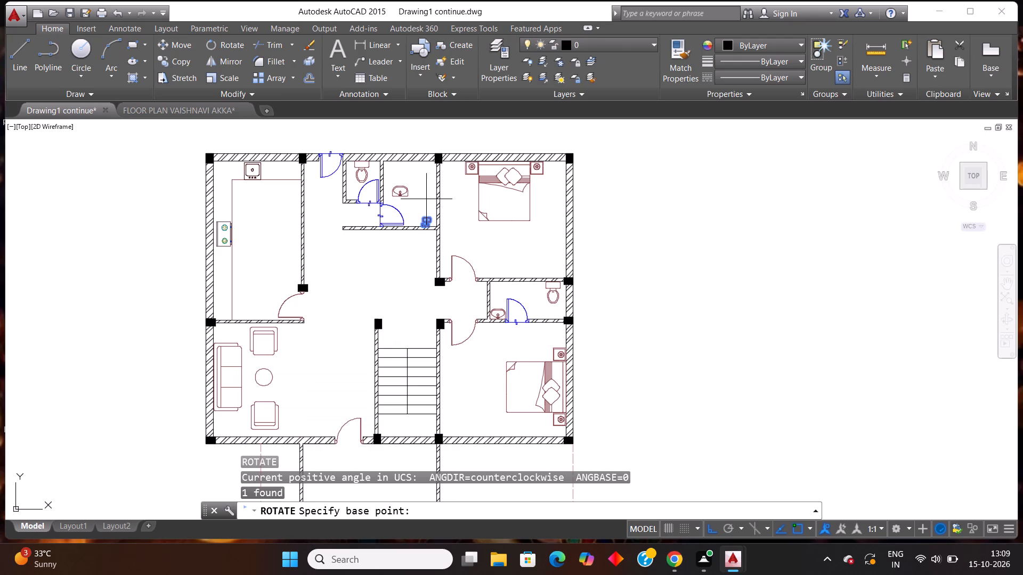
pyautogui.click(425, 220)
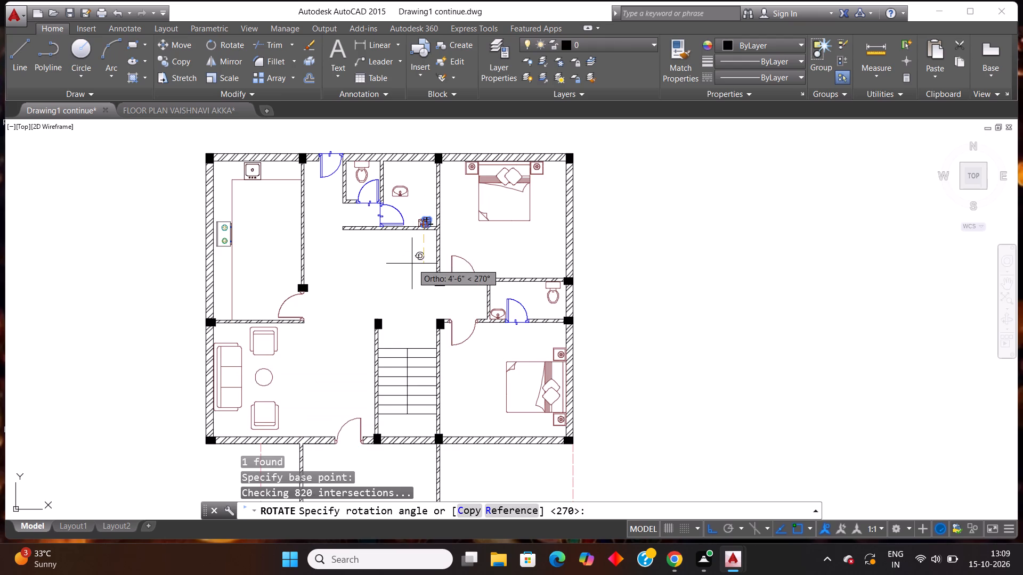
pyautogui.click(376, 240)
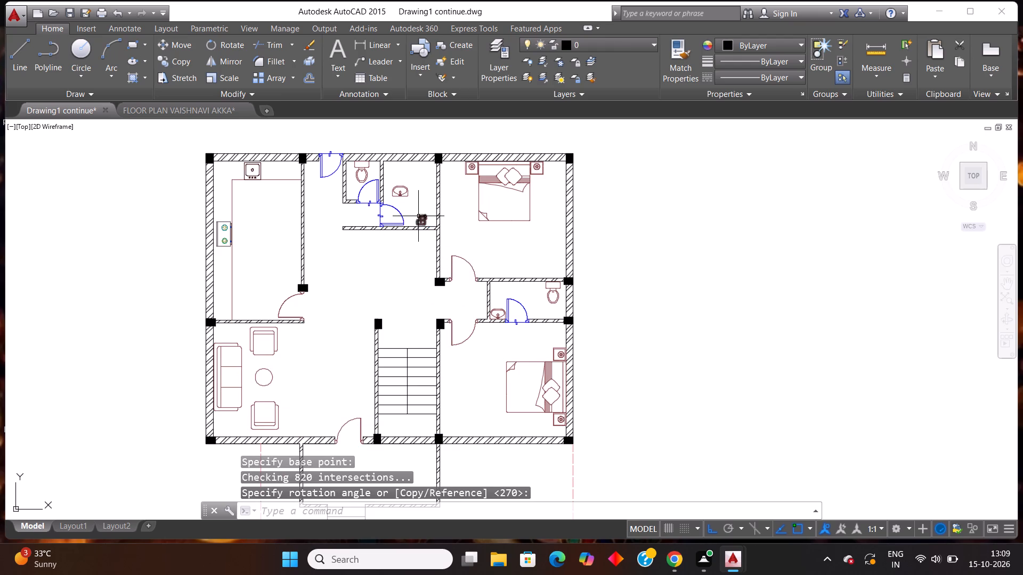
# Move the tap-and-bucket fixture north and set it flush against the bathroom's north wall, midway between its side walls.
pyautogui.click(418, 216)
pyautogui.press('m')
pyautogui.press('Return')
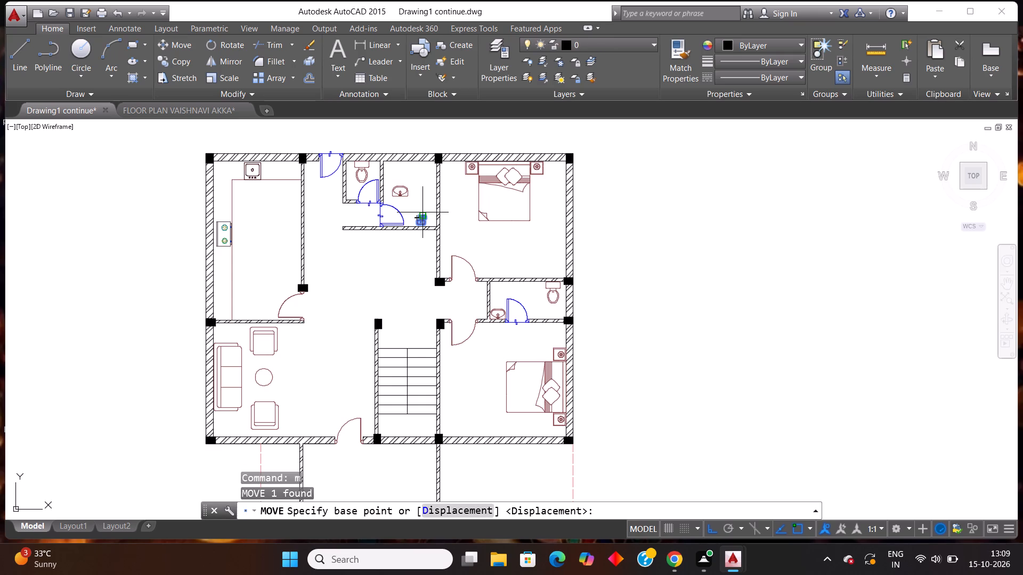
pyautogui.click(423, 219)
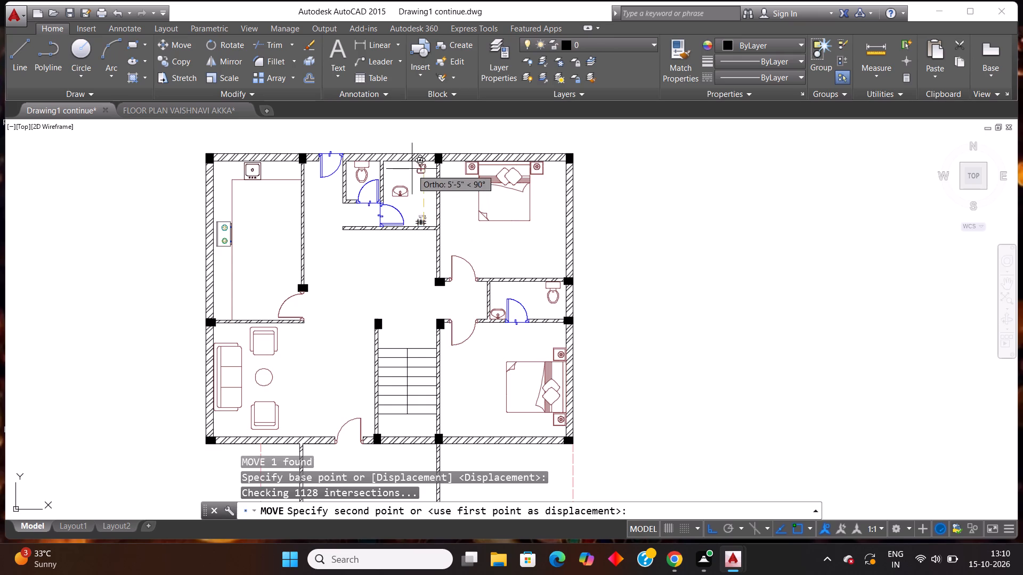
pyautogui.click(409, 170)
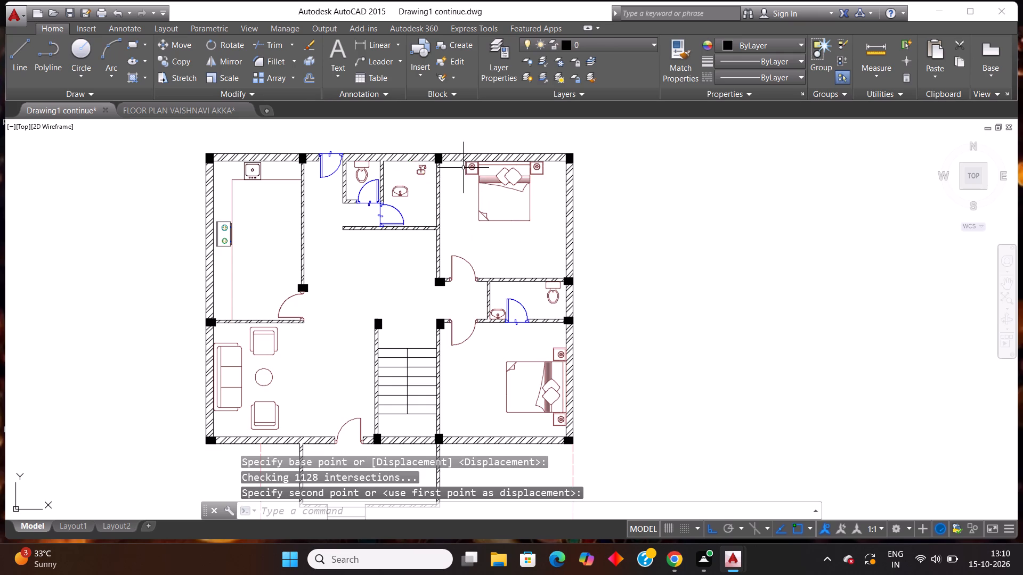
pyautogui.scroll(2, 463, 167)
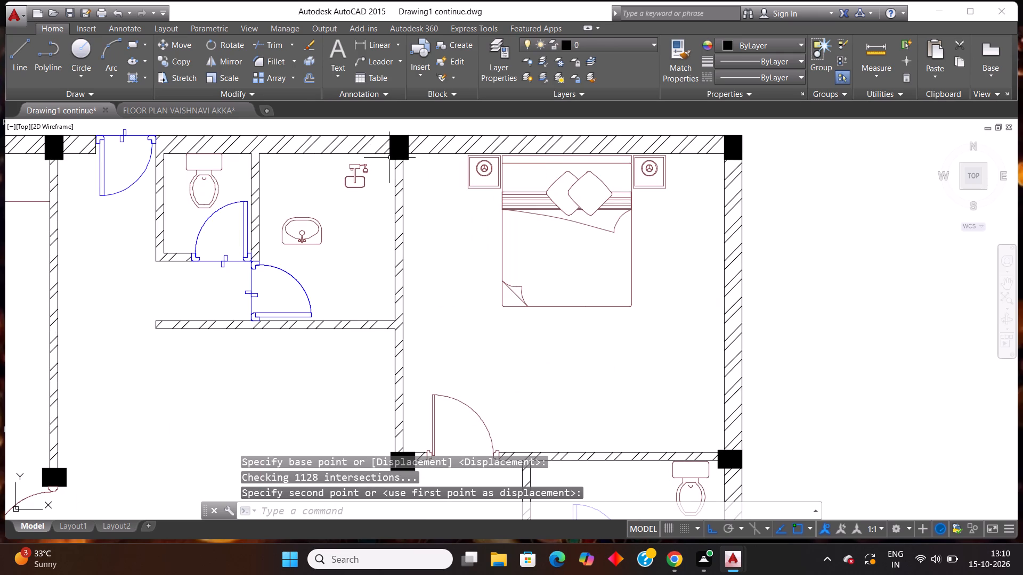
pyautogui.scroll(2, 389, 157)
pyautogui.click(350, 237)
pyautogui.click(290, 187)
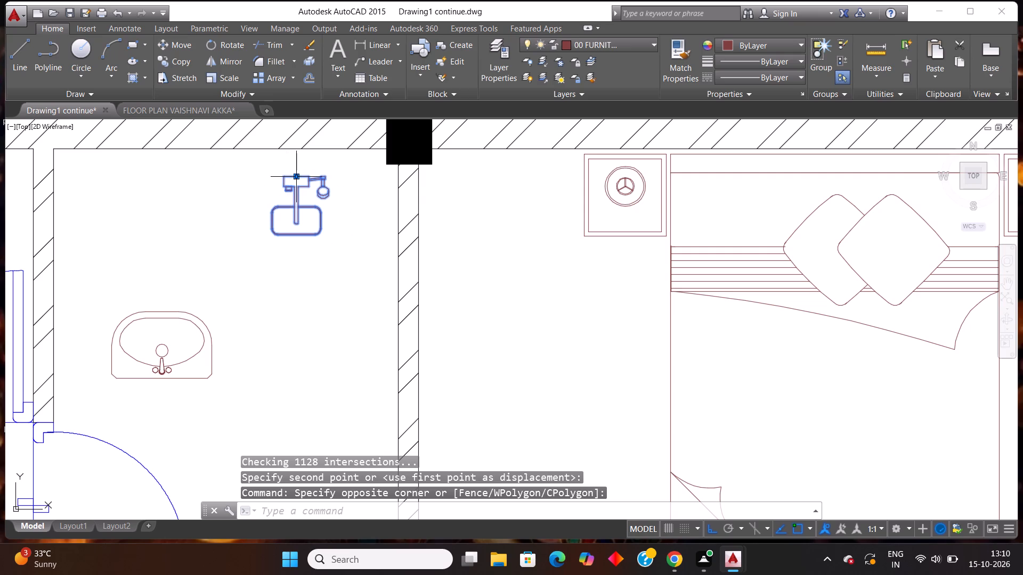
pyautogui.moveTo(296, 175); pyautogui.dragTo(228, 151)
pyautogui.click(228, 151)
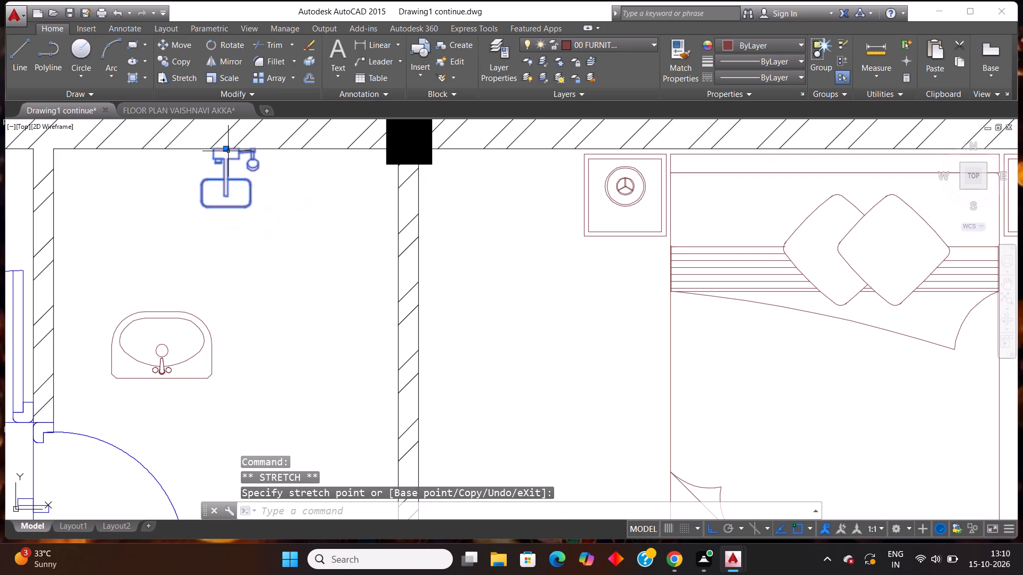
# Move the washbasin, with Ortho off, against the south wall of the same bathroom, just east of the door swing.
pyautogui.scroll(-2, 327, 201)
pyautogui.click(284, 272)
pyautogui.click(253, 251)
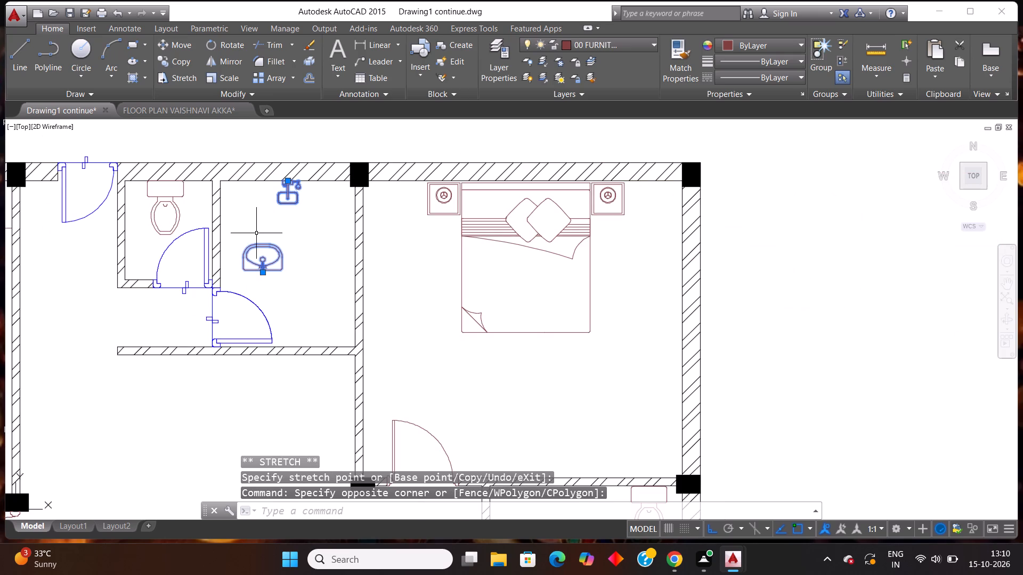
pyautogui.moveTo(263, 272); pyautogui.dragTo(320, 342)
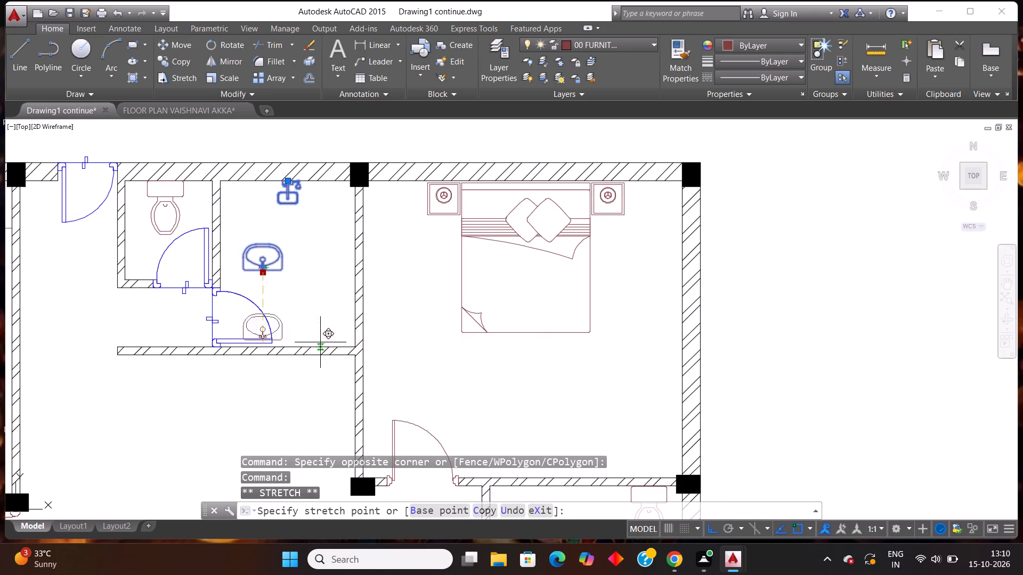
pyautogui.moveTo(320, 342); pyautogui.dragTo(339, 358)
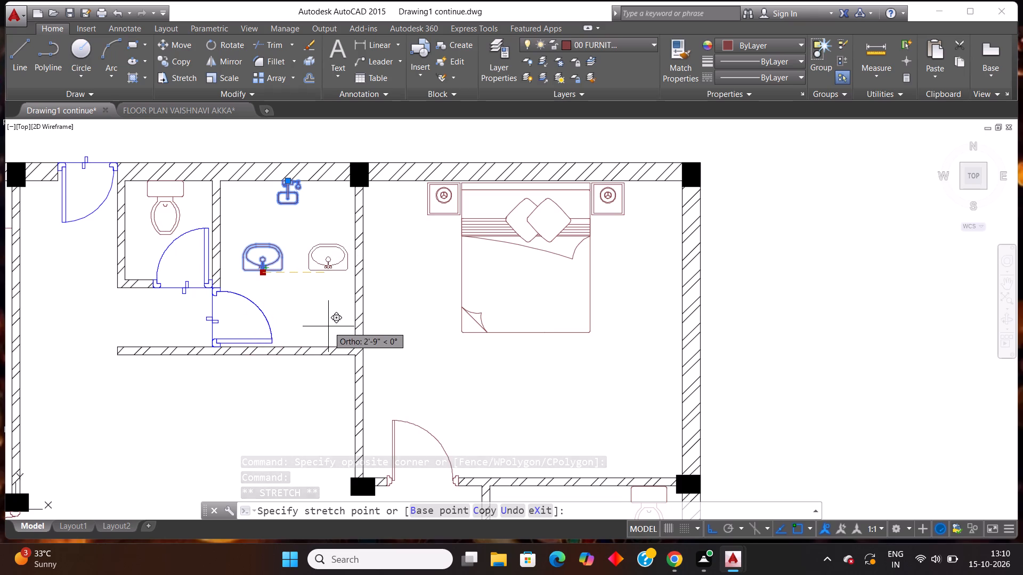
pyautogui.press('F8')
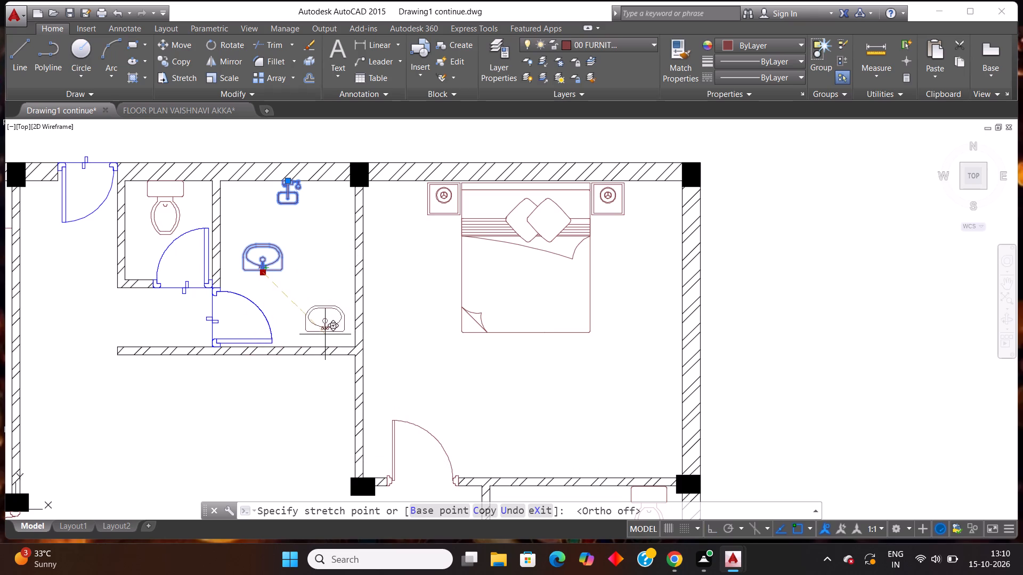
pyautogui.click(311, 346)
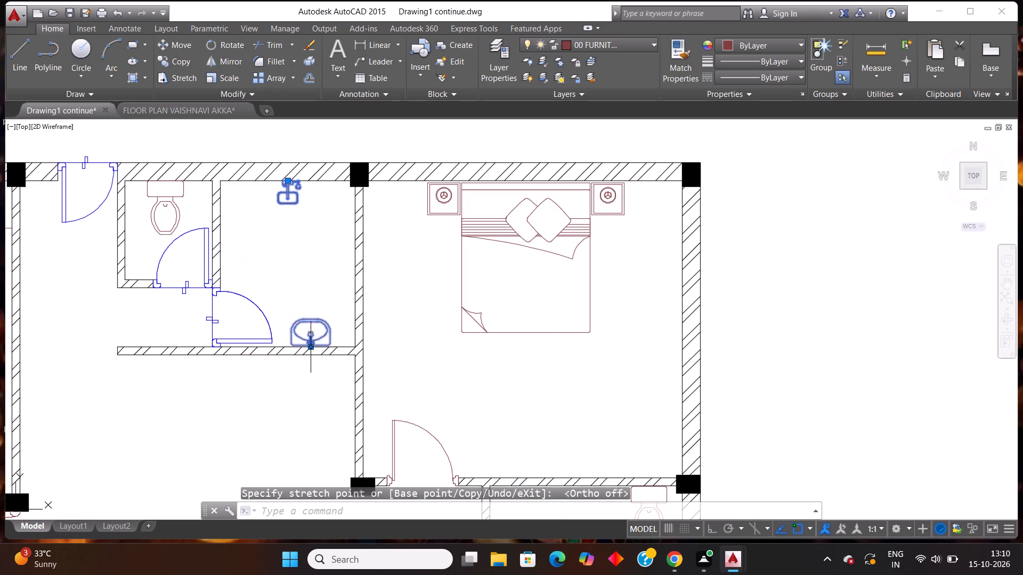
pyautogui.scroll(-3, 310, 295)
pyautogui.press('Escape')
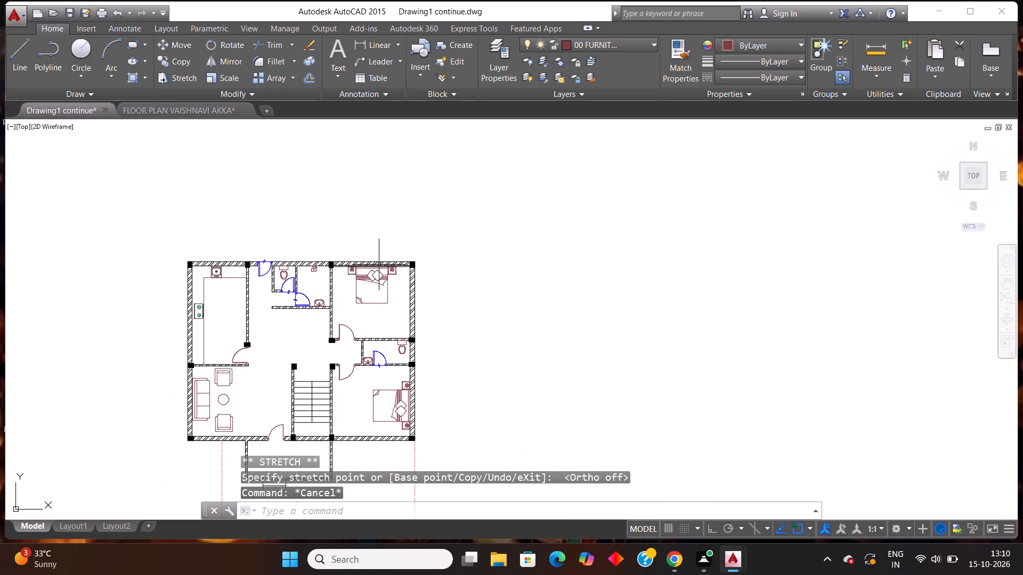
# Copy the car from the parking area of the FLOOR PLAN drawing and paste it in the dashed area south of the southeast bedroom.
pyautogui.scroll(-3, 382, 262)
pyautogui.scroll(2, 314, 312)
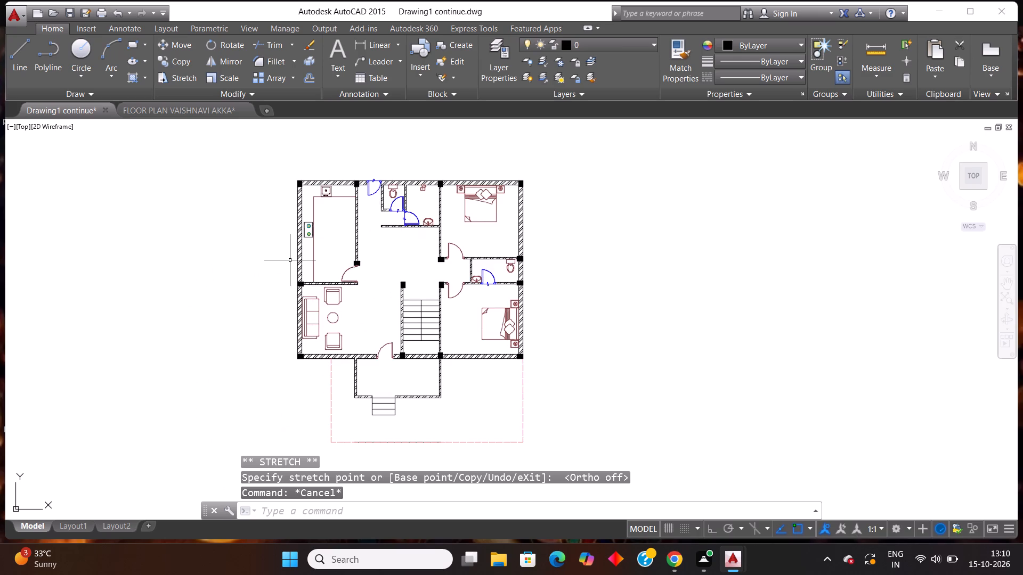
pyautogui.scroll(-1, 286, 261)
pyautogui.scroll(1, 259, 261)
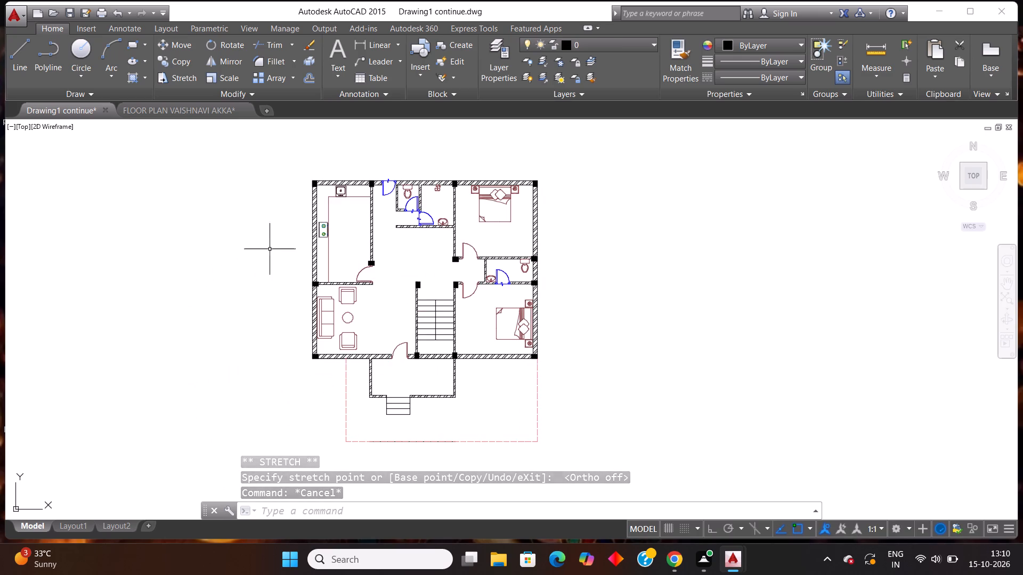
pyautogui.click(153, 112)
pyautogui.scroll(-7, 436, 265)
pyautogui.scroll(2, 514, 383)
pyautogui.scroll(-2, 522, 375)
pyautogui.scroll(2, 394, 322)
pyautogui.scroll(1, 329, 334)
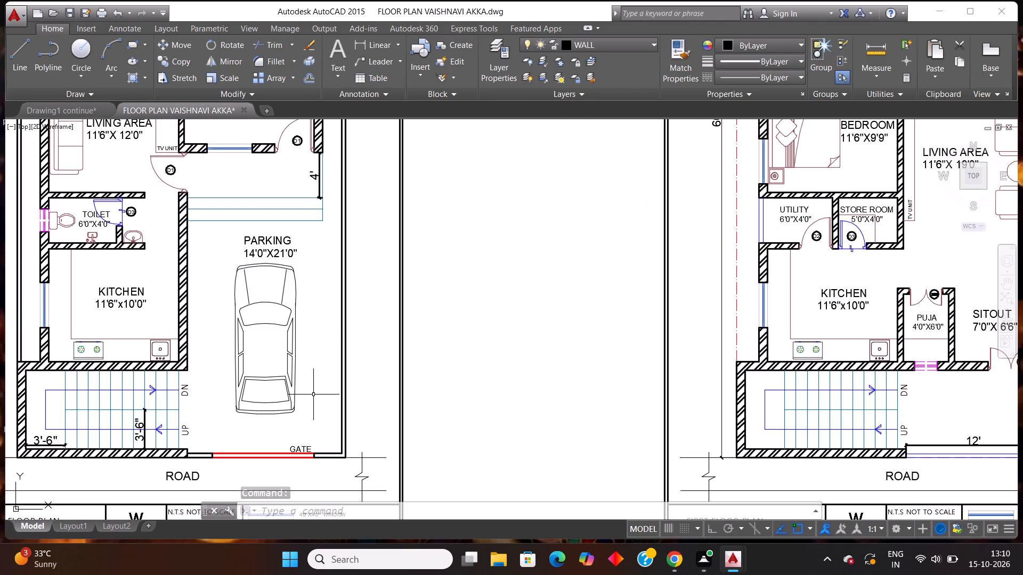
pyautogui.click(313, 395)
pyautogui.click(272, 351)
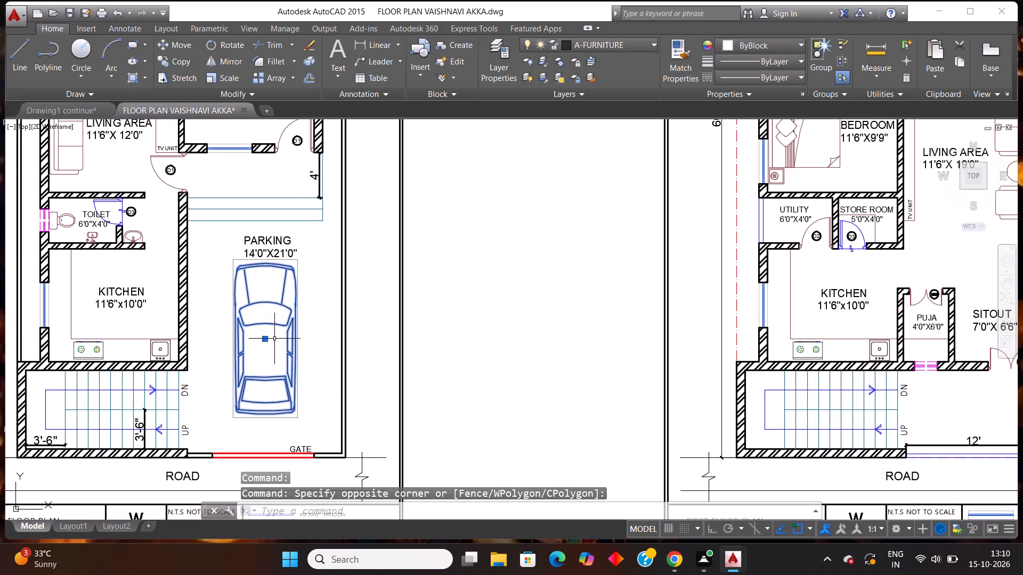
pyautogui.hotkey('ctrl', 'c')
pyautogui.click(77, 107)
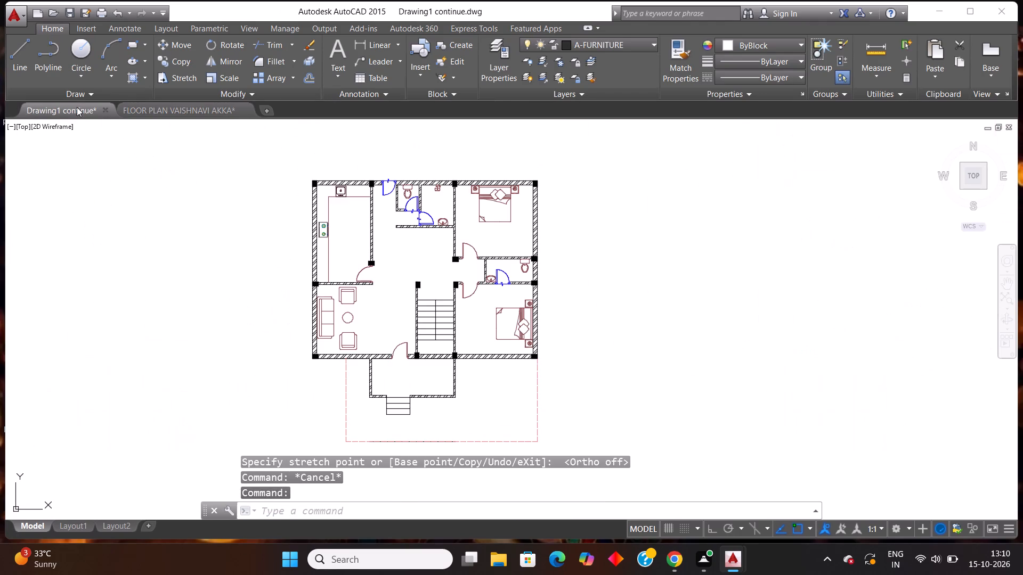
pyautogui.hotkey('ctrl', 'v')
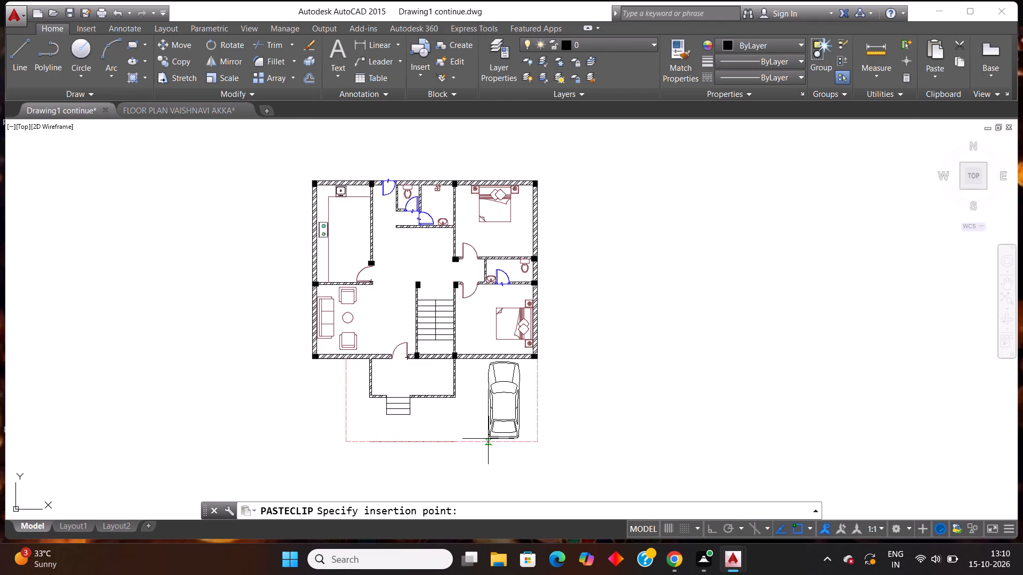
pyautogui.click(488, 440)
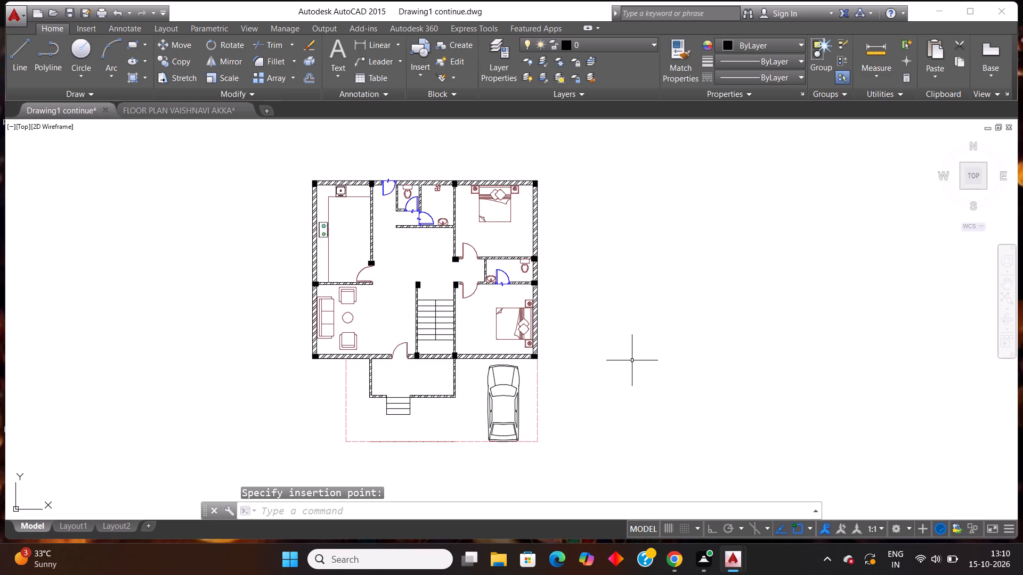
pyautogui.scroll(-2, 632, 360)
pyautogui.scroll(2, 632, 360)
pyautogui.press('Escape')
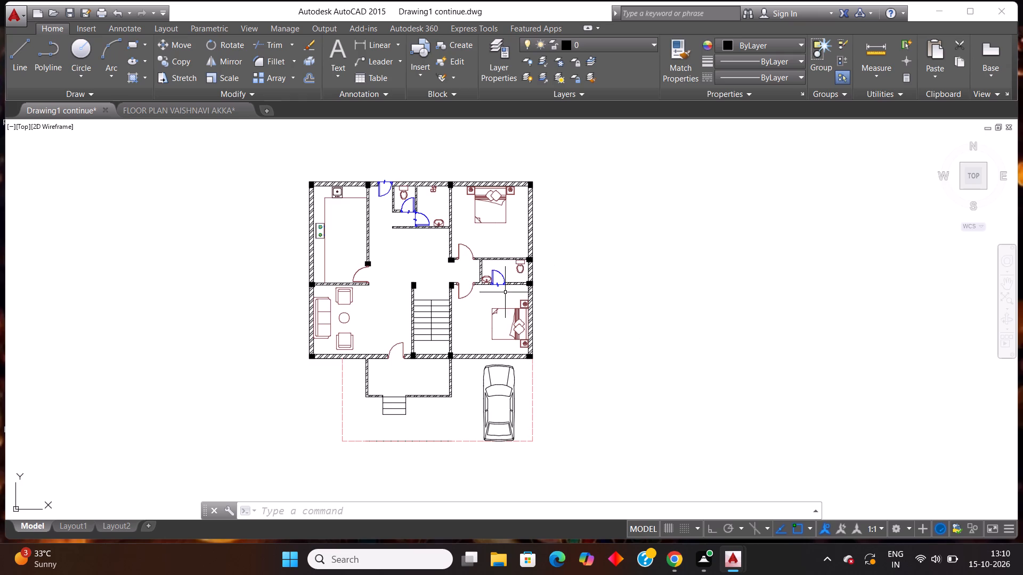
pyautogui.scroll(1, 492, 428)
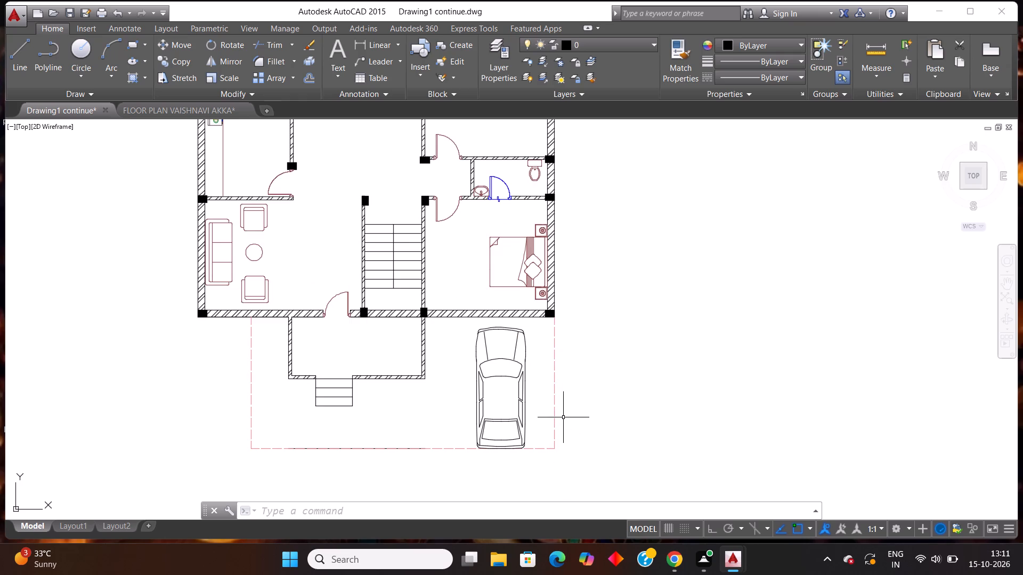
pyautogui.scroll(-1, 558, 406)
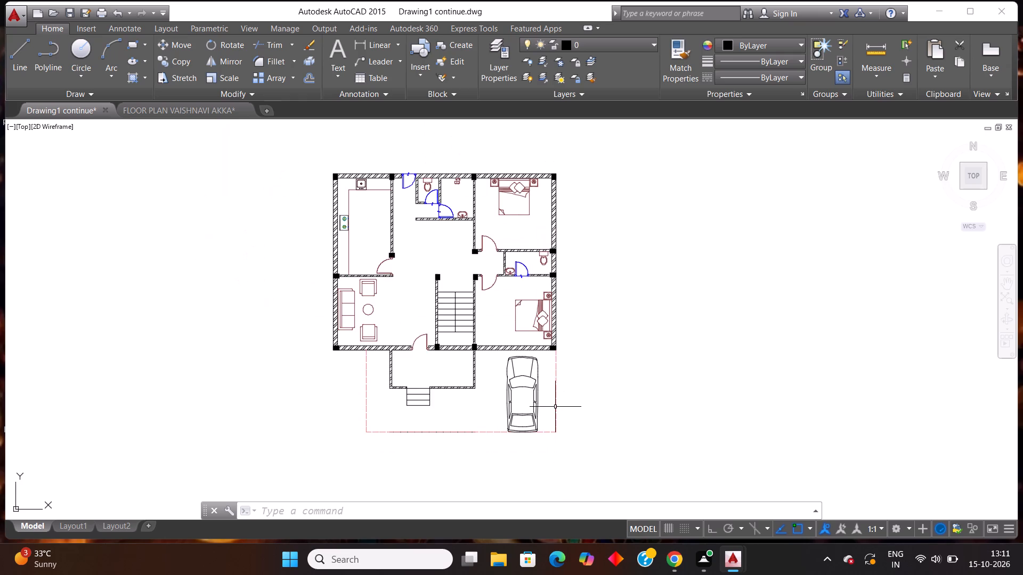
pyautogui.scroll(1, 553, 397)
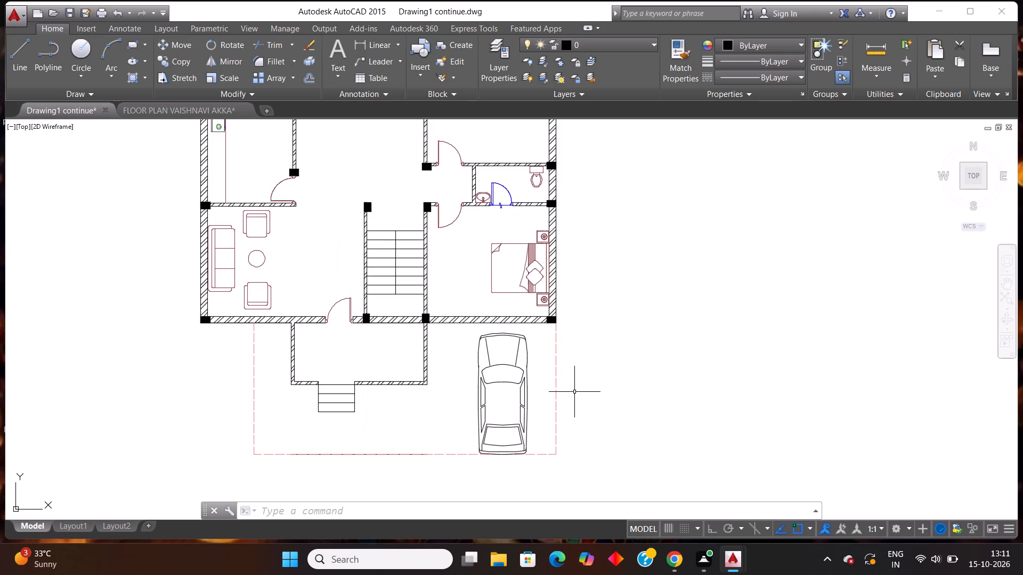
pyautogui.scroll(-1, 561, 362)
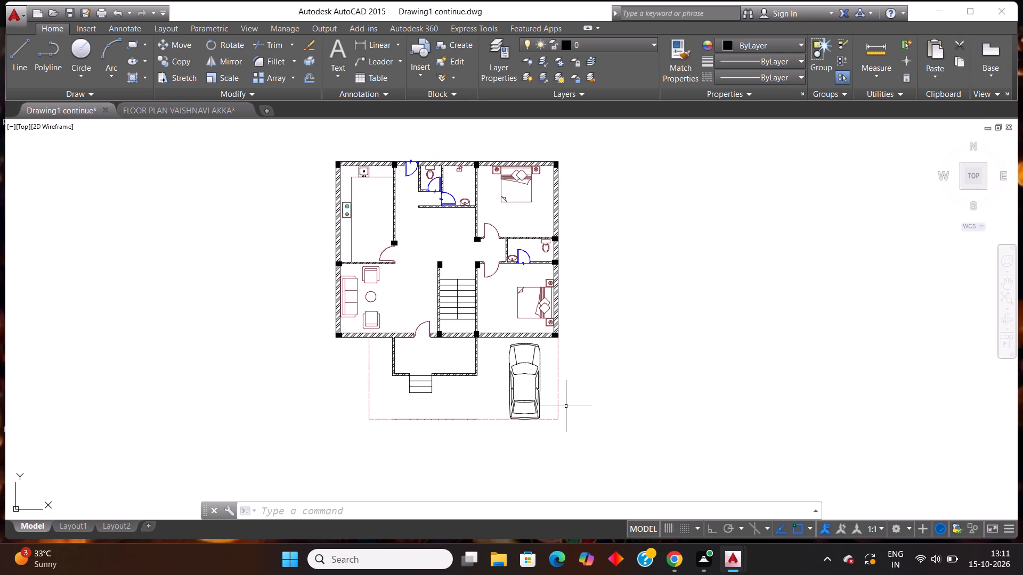
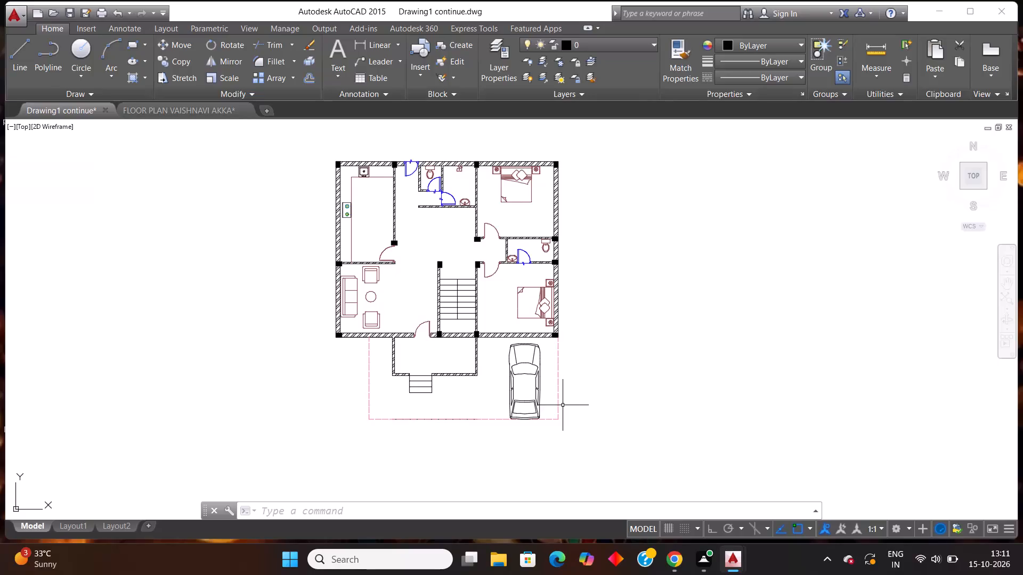
# Copy the four-chair dining table and its north edge line from the FLOOR PLAN drawing; paste them south of the bathroom beside the northeast bedroom.
pyautogui.scroll(-1, 572, 366)
pyautogui.scroll(1, 480, 276)
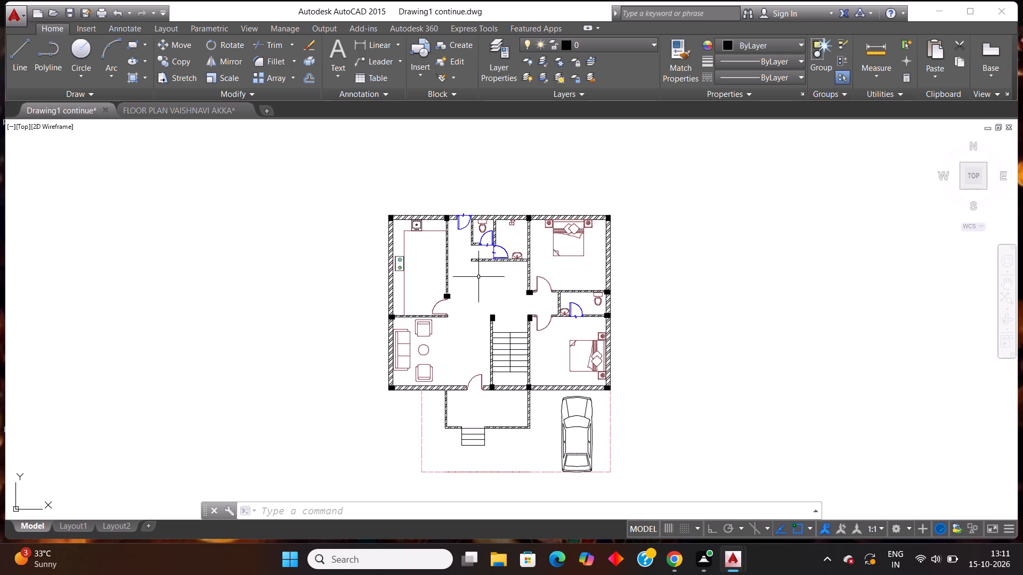
pyautogui.scroll(-1, 478, 277)
pyautogui.scroll(1, 499, 256)
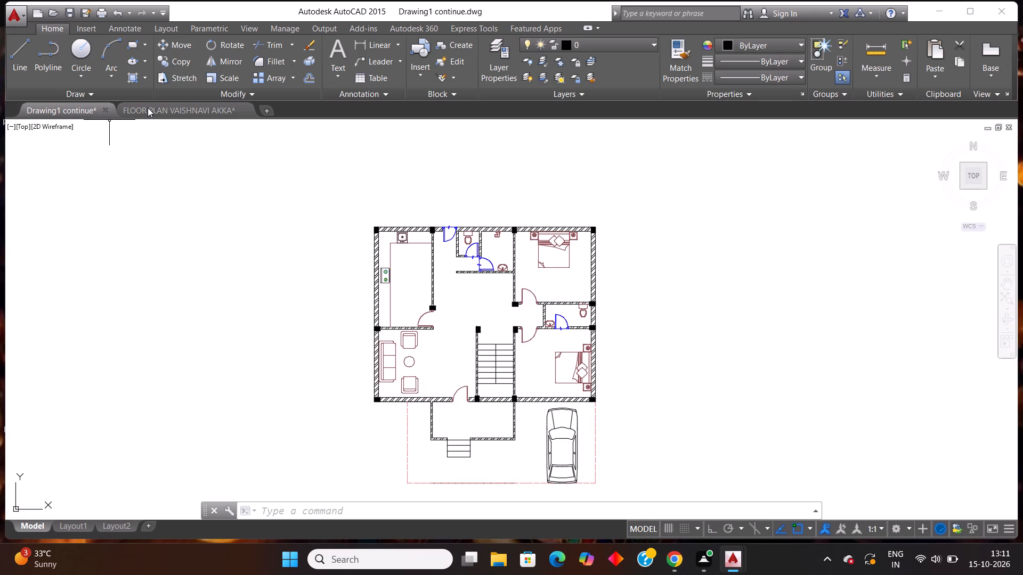
pyautogui.click(148, 108)
pyautogui.scroll(-2, 237, 272)
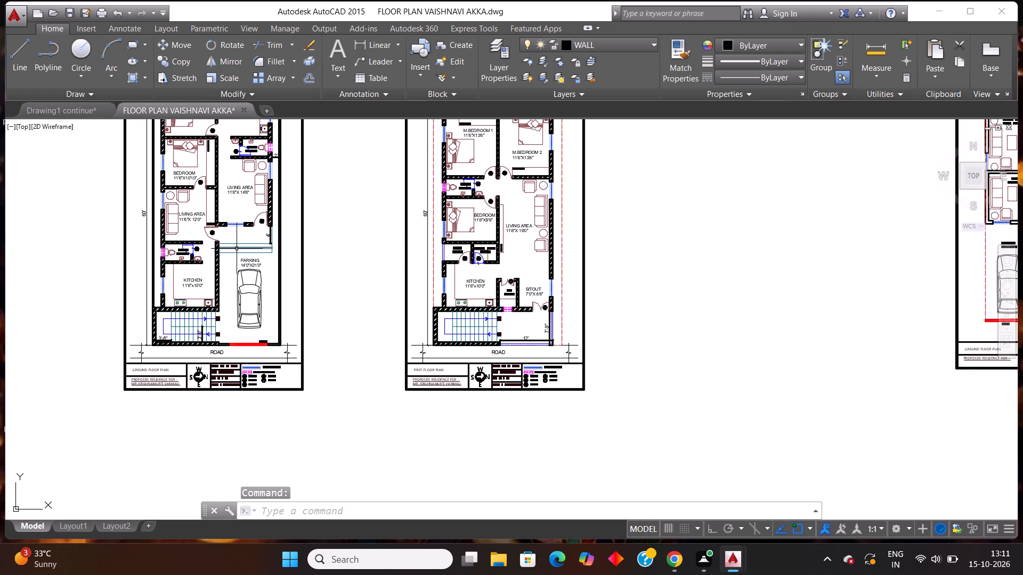
pyautogui.scroll(-1, 237, 249)
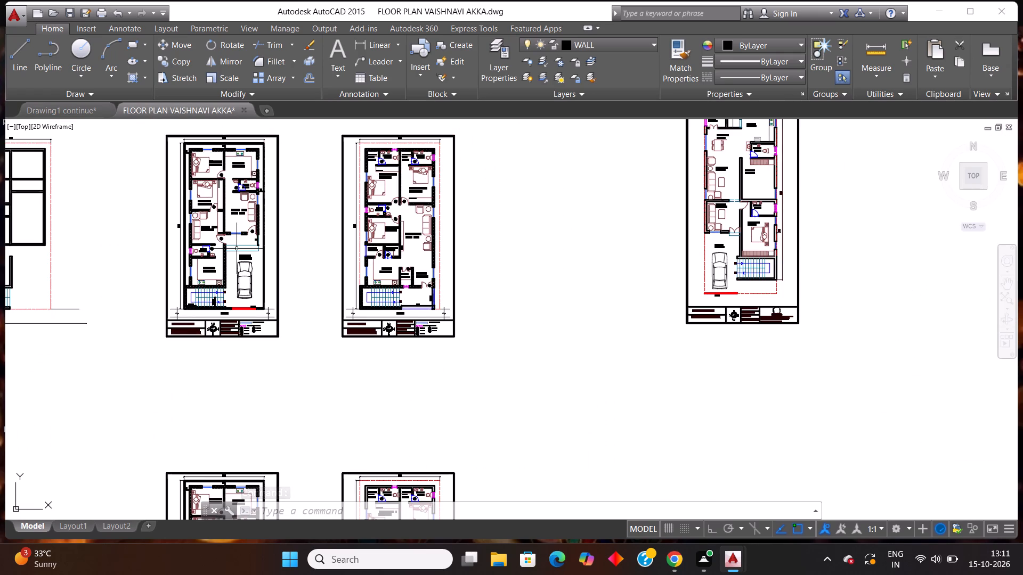
pyautogui.scroll(-1, 237, 249)
pyautogui.scroll(1, 580, 203)
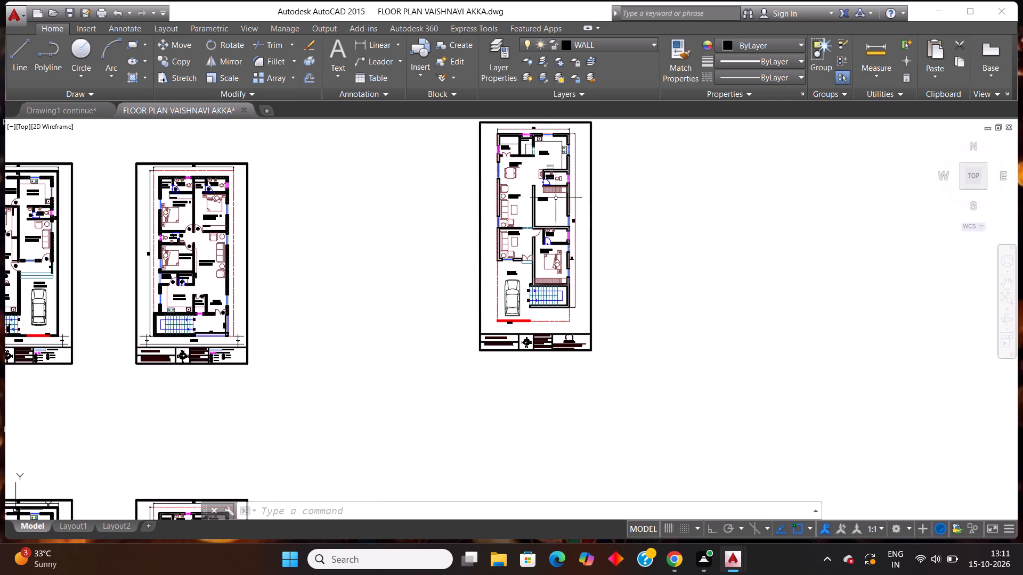
pyautogui.scroll(3, 556, 198)
pyautogui.scroll(-1, 556, 193)
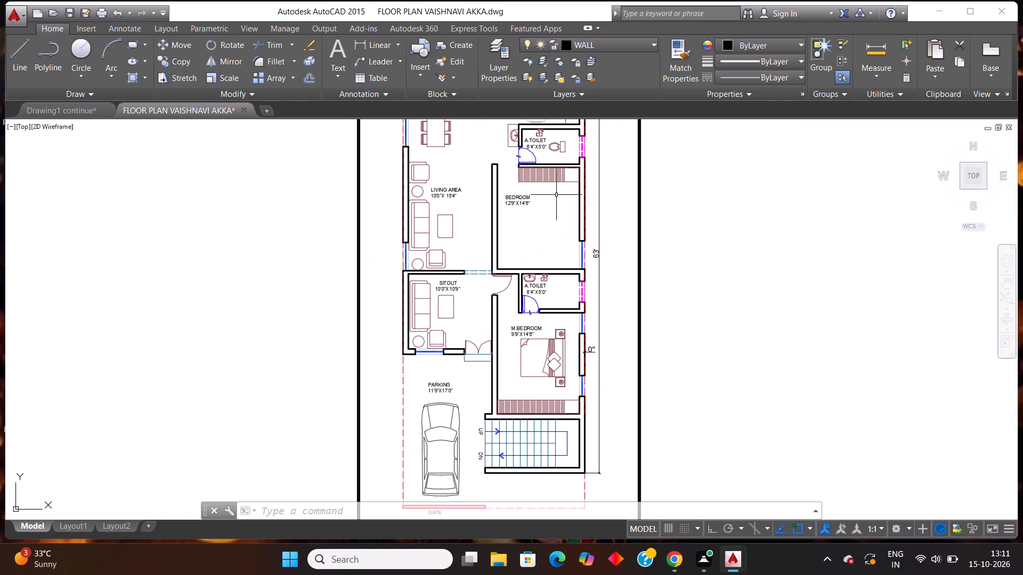
pyautogui.scroll(-2, 536, 209)
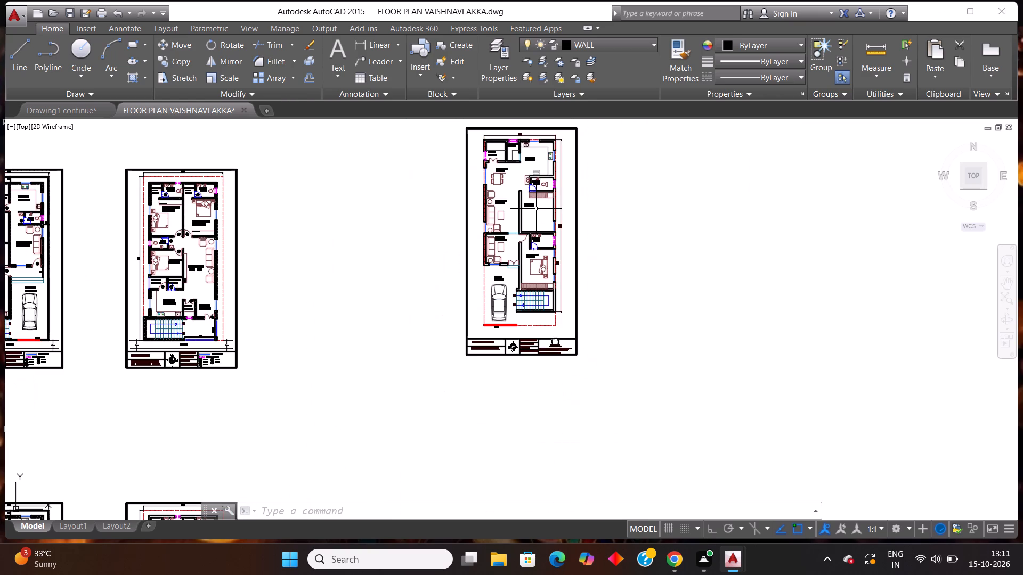
pyautogui.scroll(2, 498, 144)
pyautogui.scroll(-1, 509, 190)
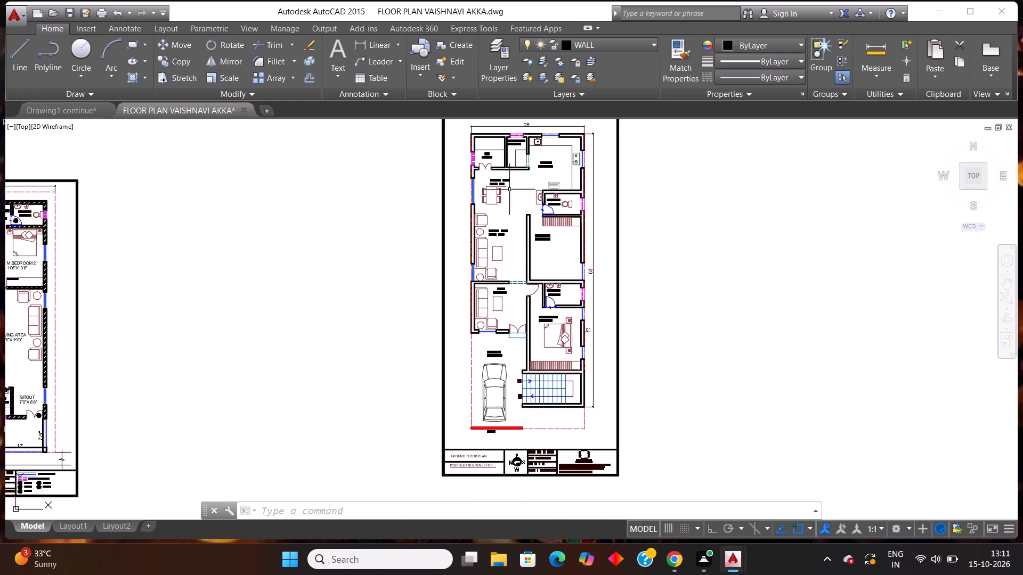
pyautogui.scroll(3, 508, 190)
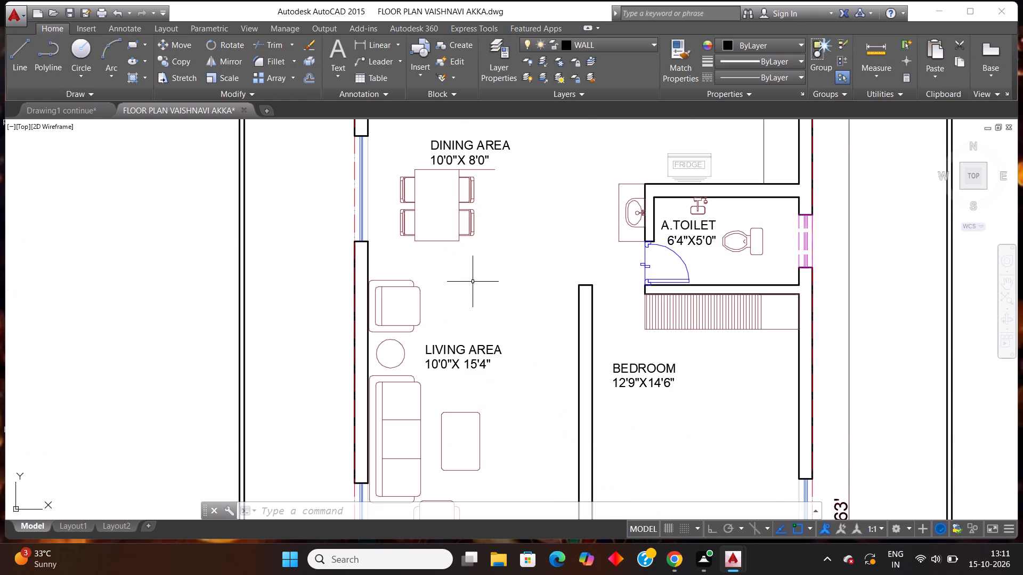
pyautogui.click(491, 255)
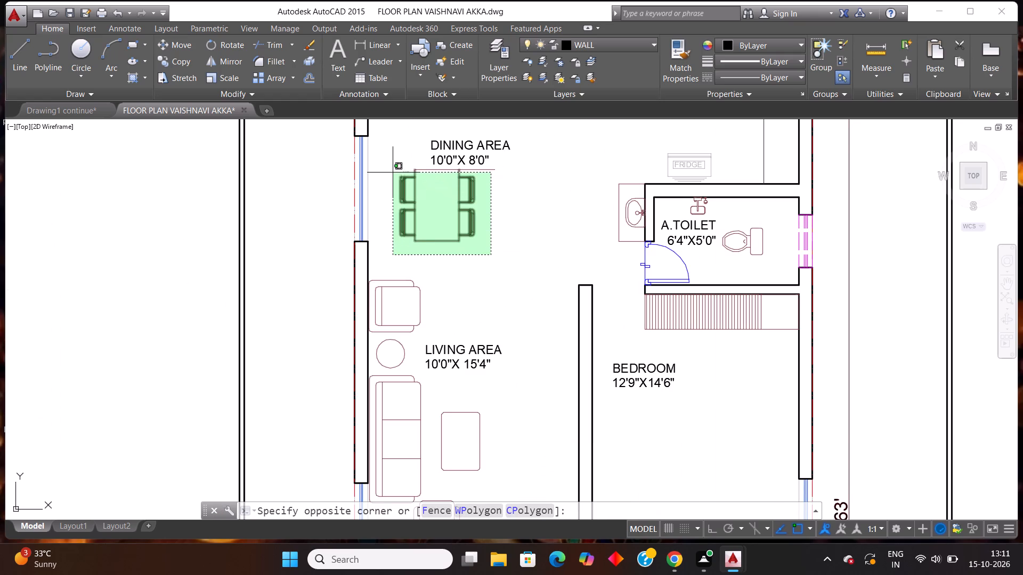
pyautogui.click(393, 172)
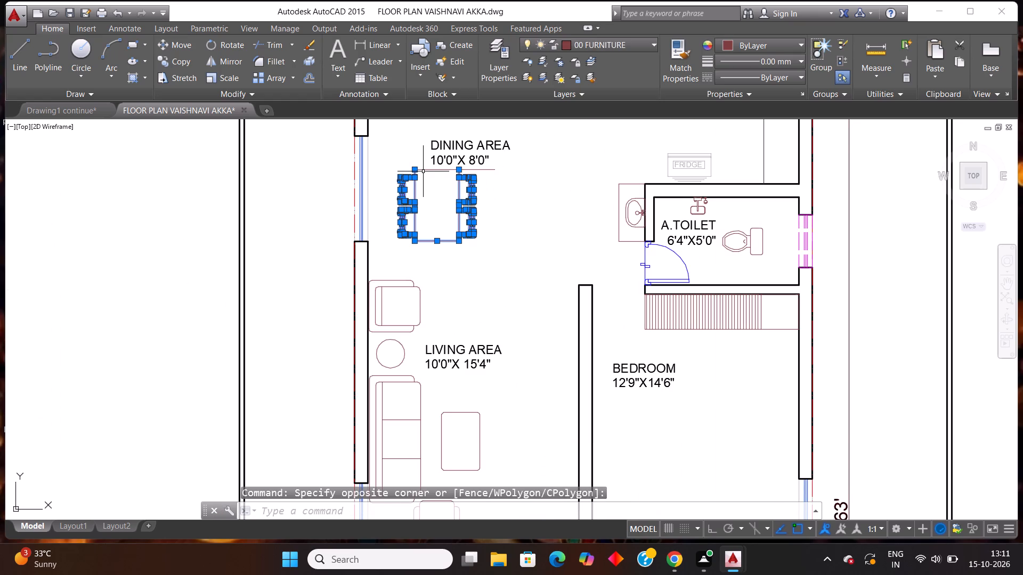
pyautogui.click(424, 169)
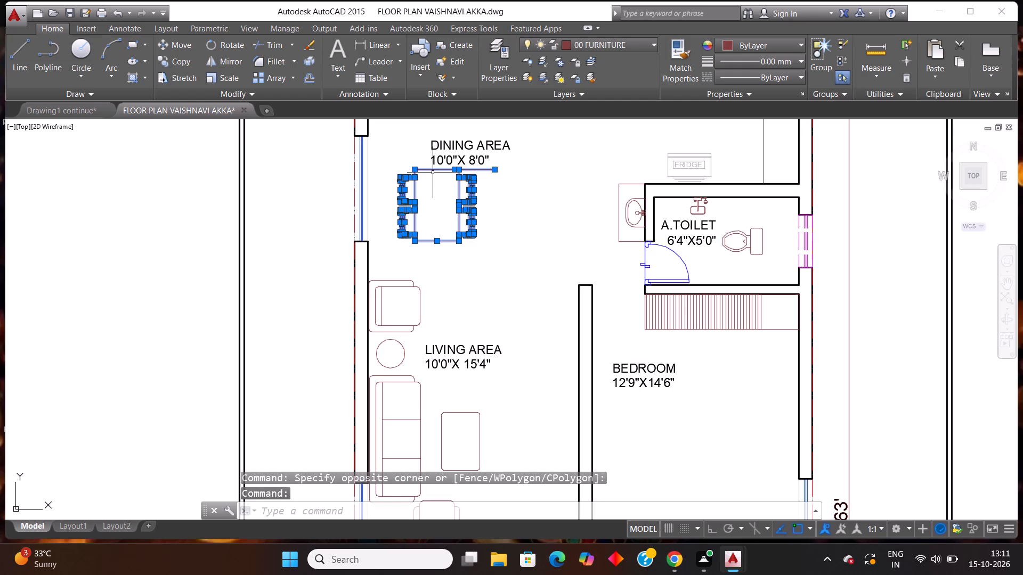
pyautogui.hotkey('ctrl', 'c')
pyautogui.click(77, 104)
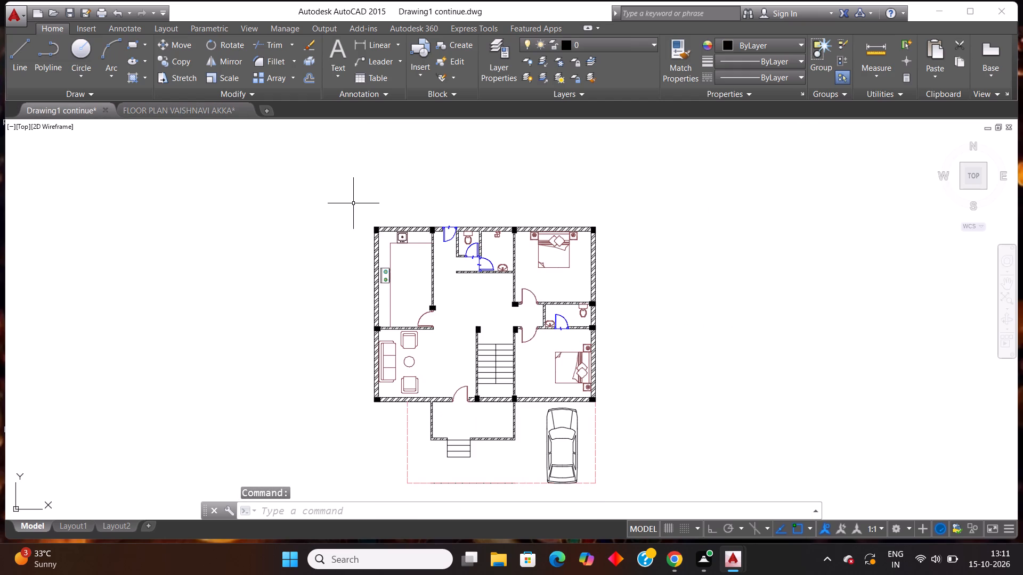
pyautogui.hotkey('ctrl', 'v')
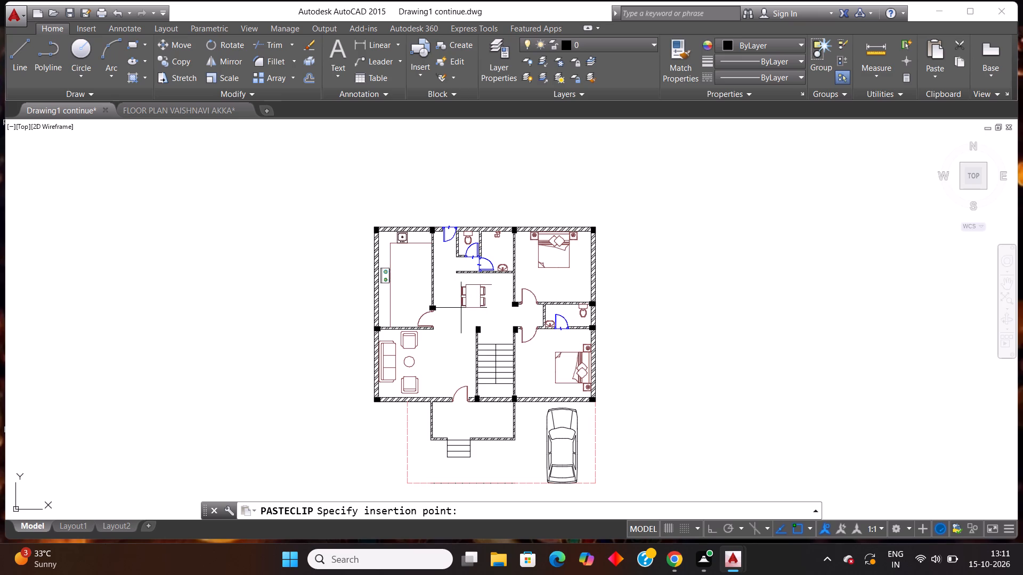
pyautogui.click(481, 298)
# Delete the overlong line running along the dining table's north edge and past its east side.
pyautogui.scroll(4, 524, 287)
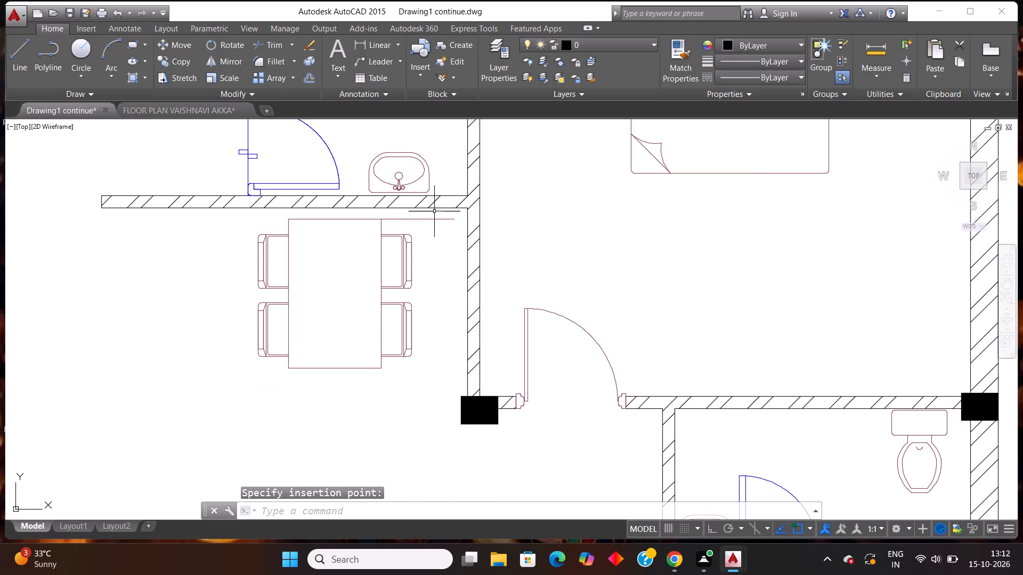
pyautogui.click(435, 219)
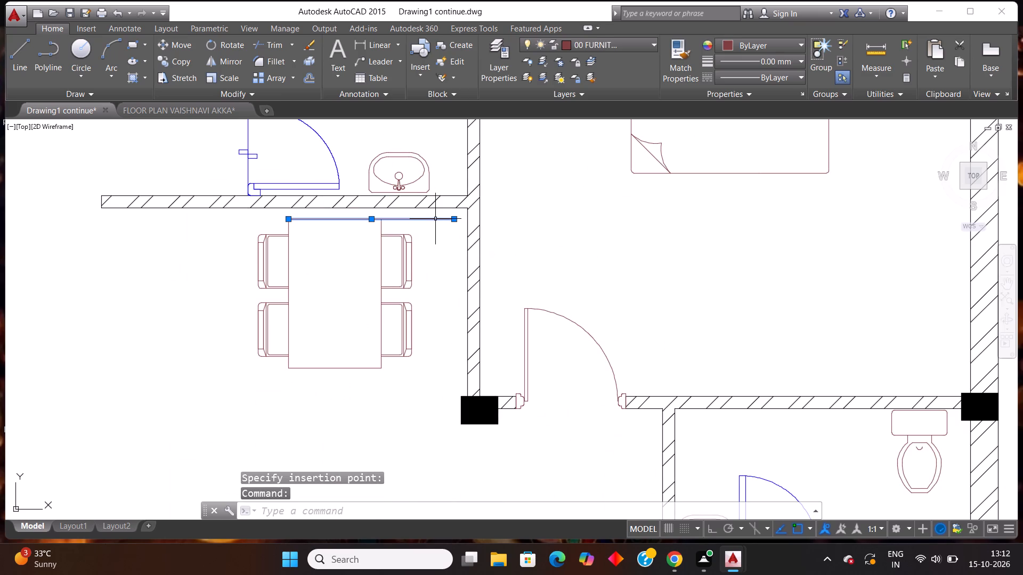
pyautogui.press('Delete')
pyautogui.press('l')
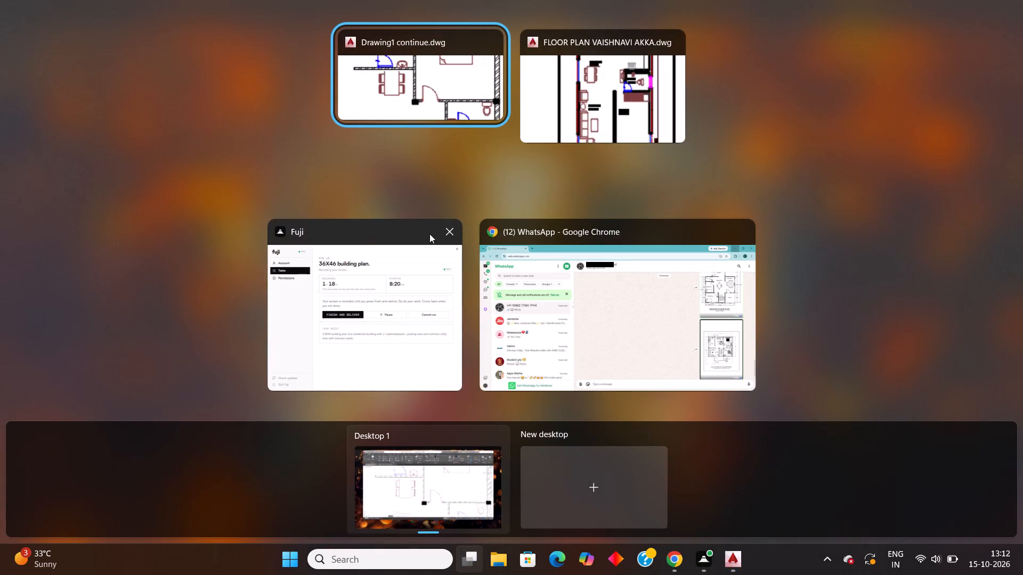
pyautogui.click(444, 81)
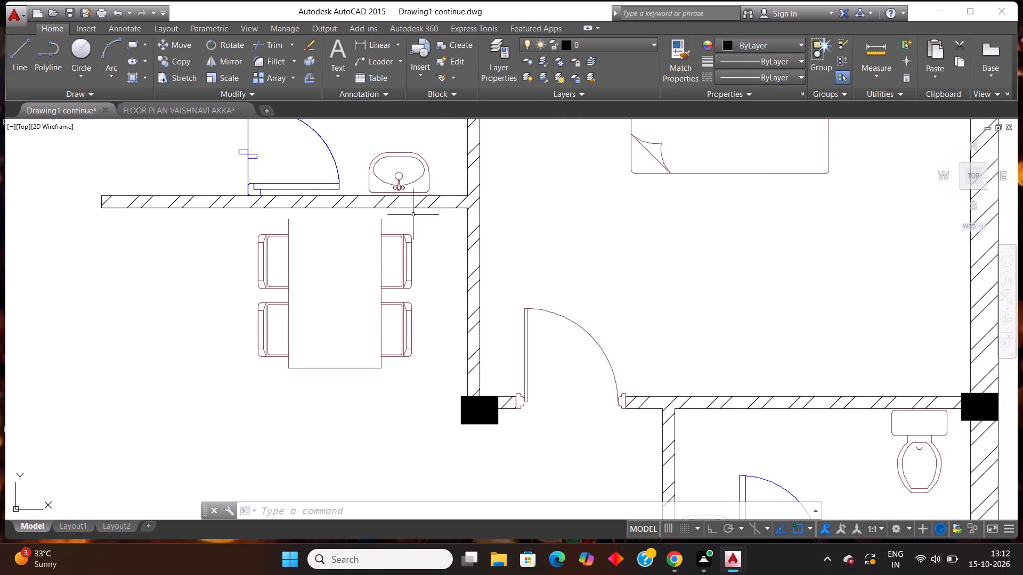
# Draw a line closing the dining table's north edge between the ends of its two side lines.
pyautogui.scroll(-3, 400, 297)
pyautogui.scroll(1, 400, 272)
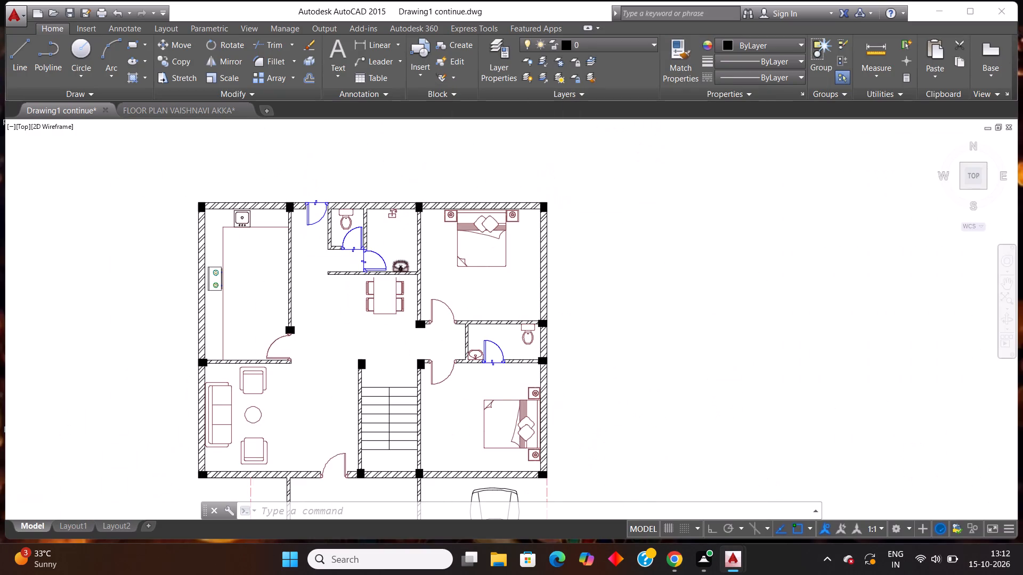
pyautogui.scroll(1, 400, 272)
pyautogui.press('l')
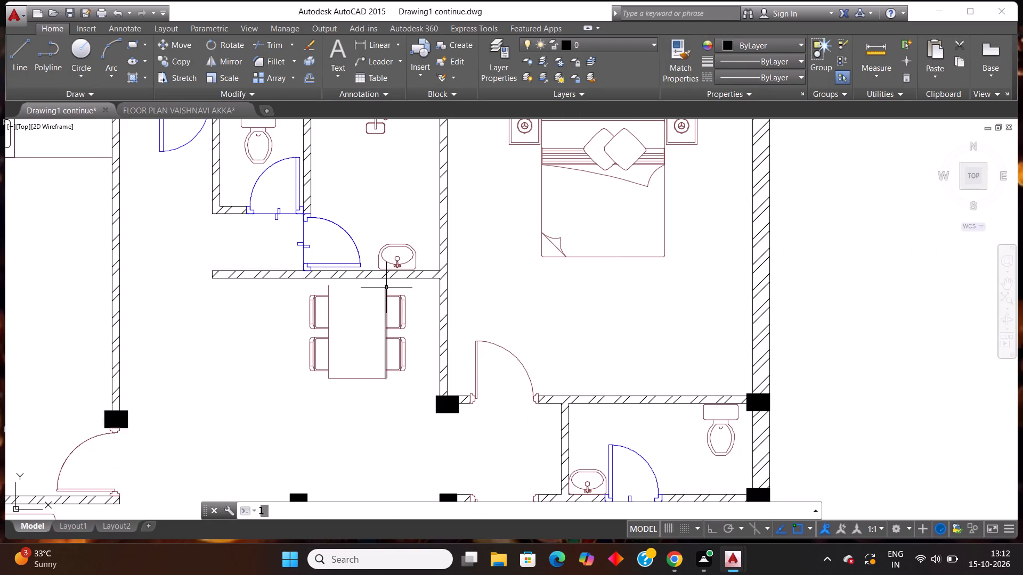
pyautogui.press('Return')
pyautogui.scroll(2, 367, 300)
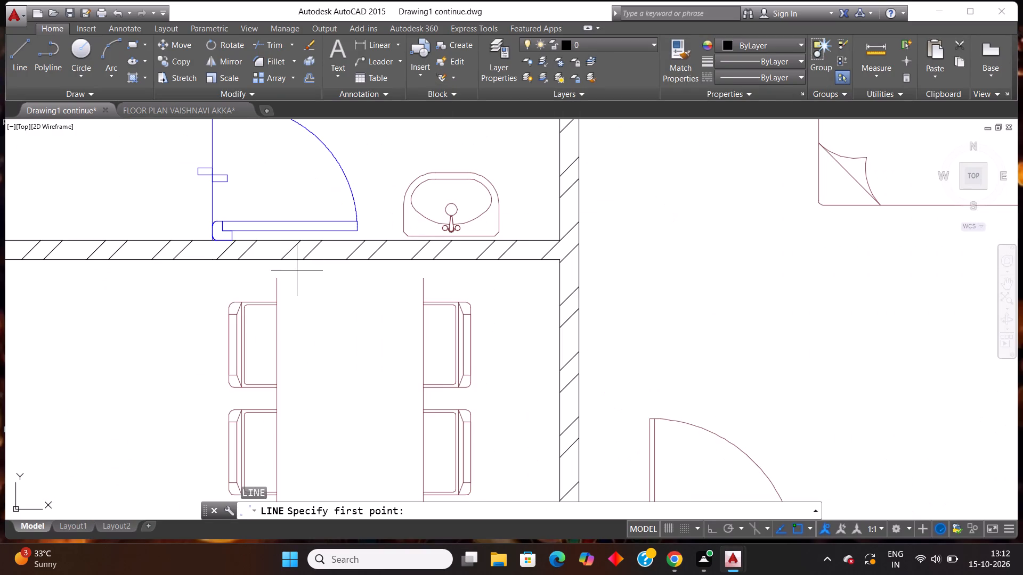
pyautogui.click(278, 277)
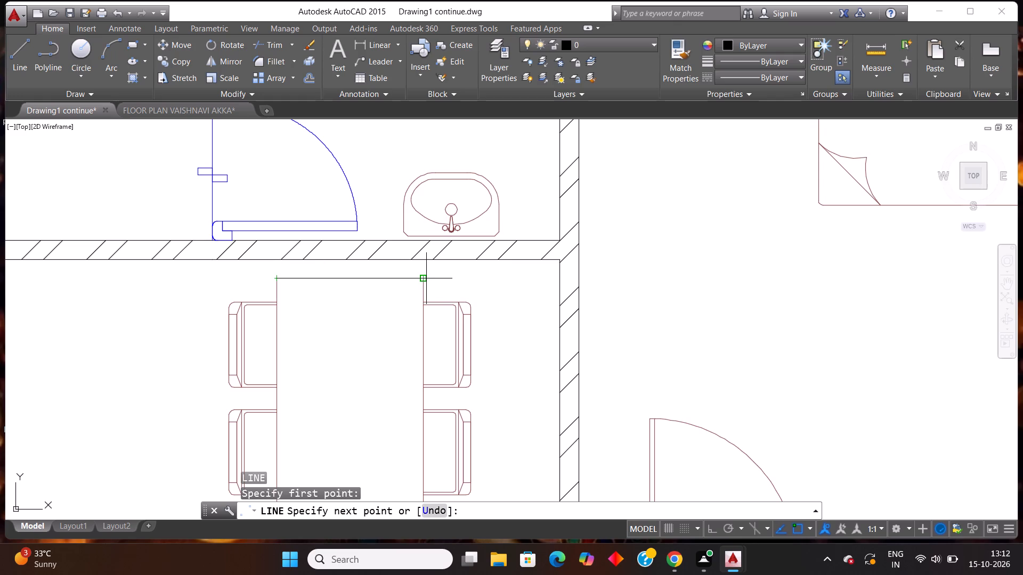
pyautogui.click(426, 278)
pyautogui.press('Escape')
# Assign the dining table's new north edge line to the 00 FURNIT... layer.
pyautogui.click(366, 305)
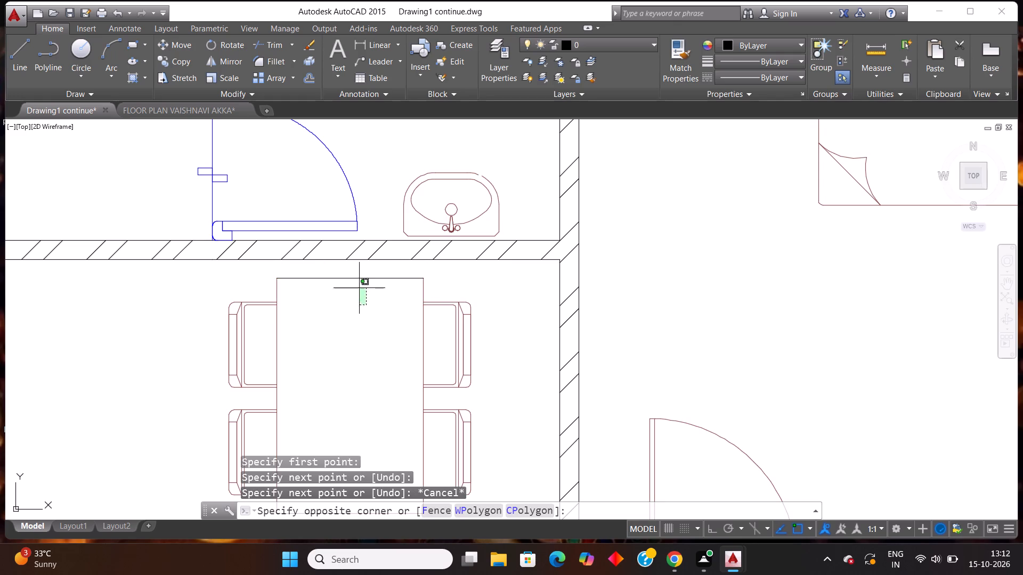
pyautogui.click(356, 277)
pyautogui.click(569, 38)
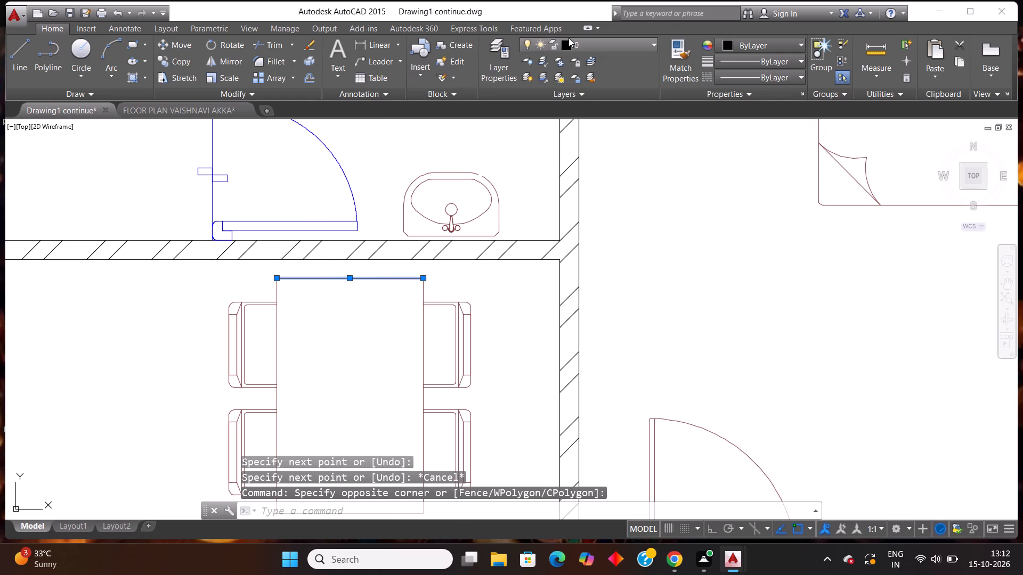
pyautogui.click(586, 61)
pyautogui.click(647, 308)
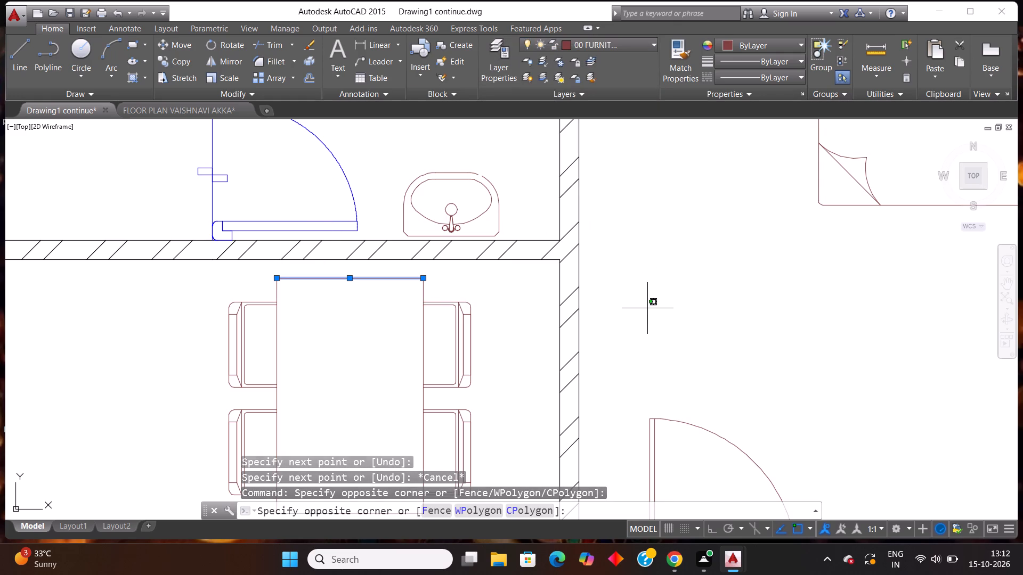
pyautogui.press('Escape')
pyautogui.press('Escape')
# Draw a vertical line, with Ortho on, across the kitchen's north wall just west of the sink.
pyautogui.scroll(-4, 646, 302)
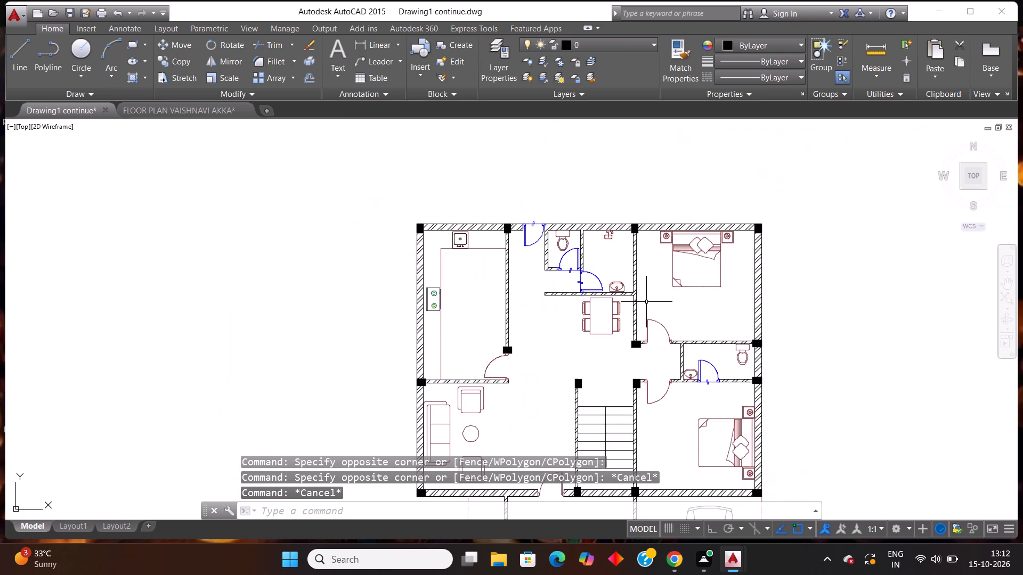
pyautogui.scroll(-2, 646, 302)
pyautogui.scroll(1, 657, 307)
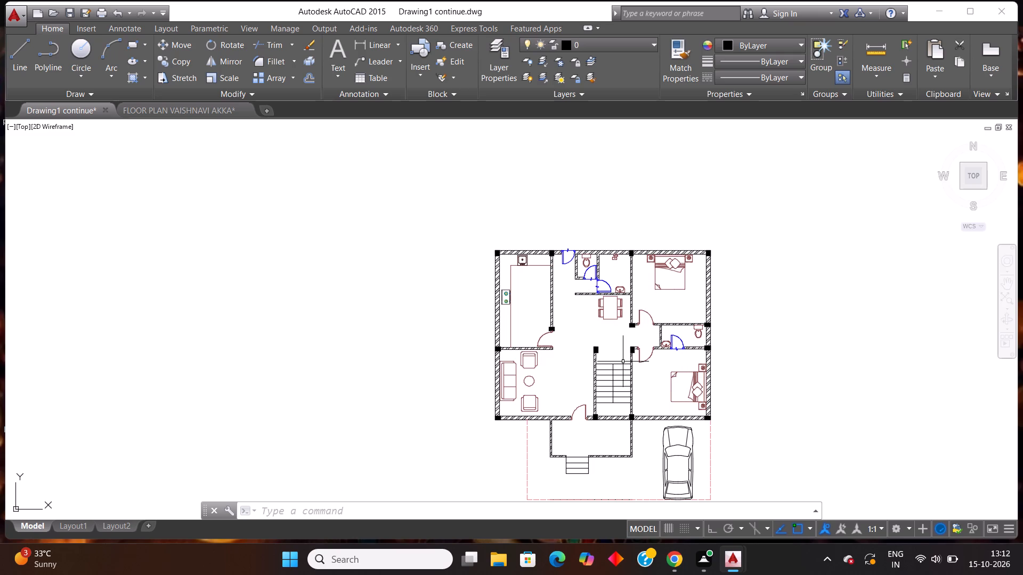
pyautogui.scroll(1, 572, 248)
pyautogui.scroll(1, 503, 195)
pyautogui.scroll(1, 408, 291)
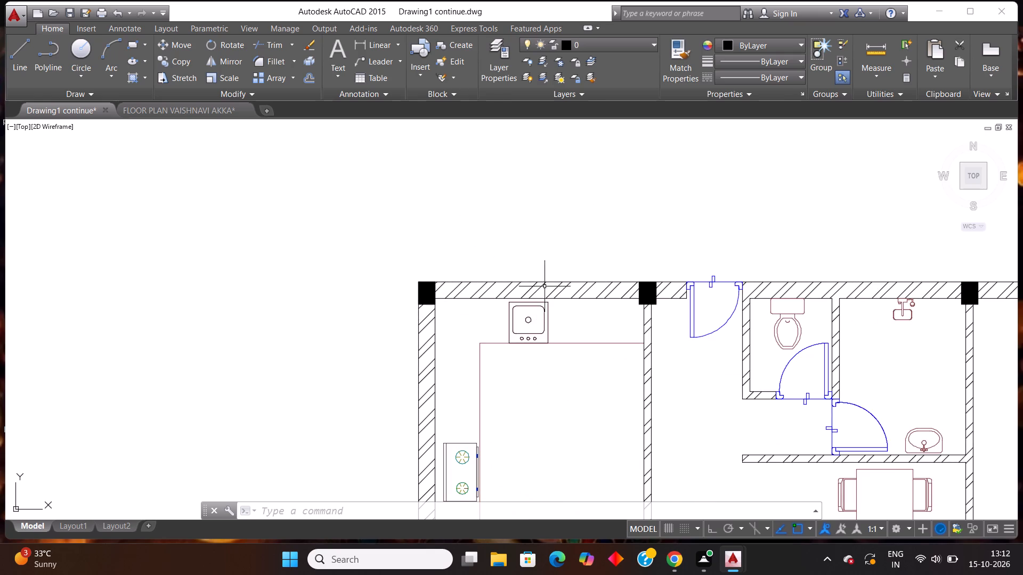
pyautogui.scroll(1, 554, 268)
pyautogui.press('l')
pyautogui.press('Return')
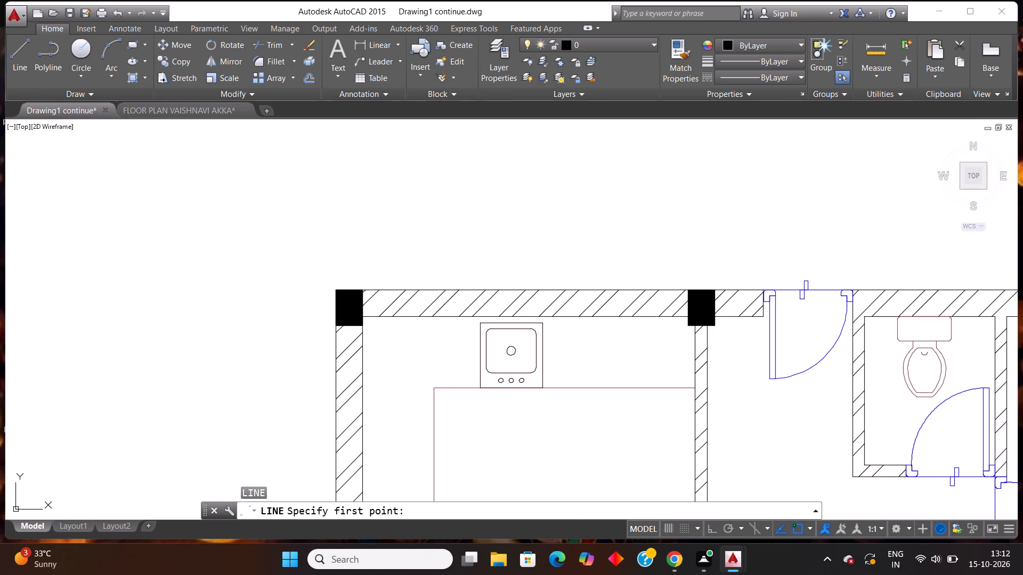
pyautogui.scroll(-1, 512, 295)
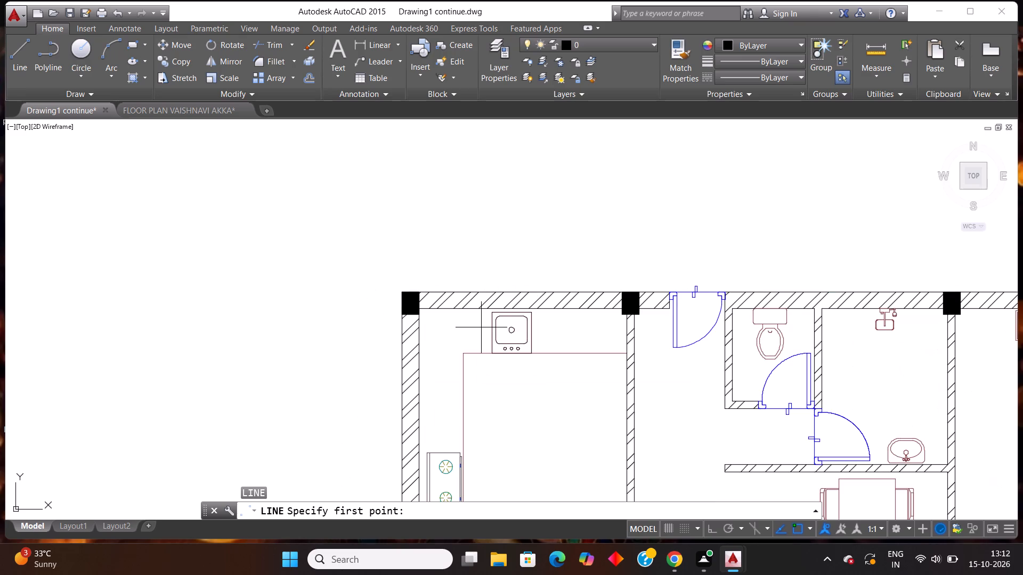
pyautogui.scroll(2, 480, 308)
pyautogui.click(460, 319)
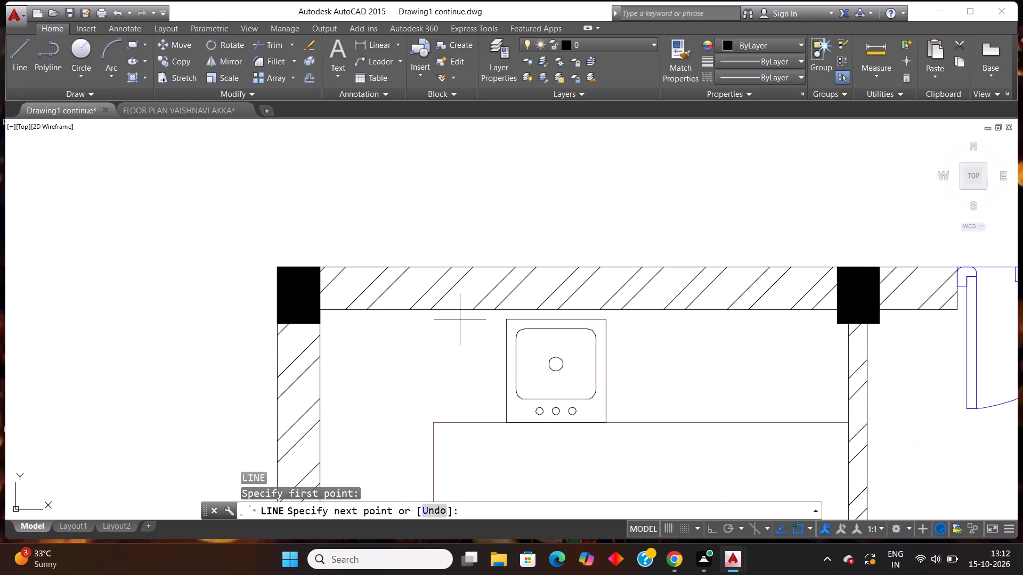
pyautogui.press('F8')
pyautogui.click(502, 231)
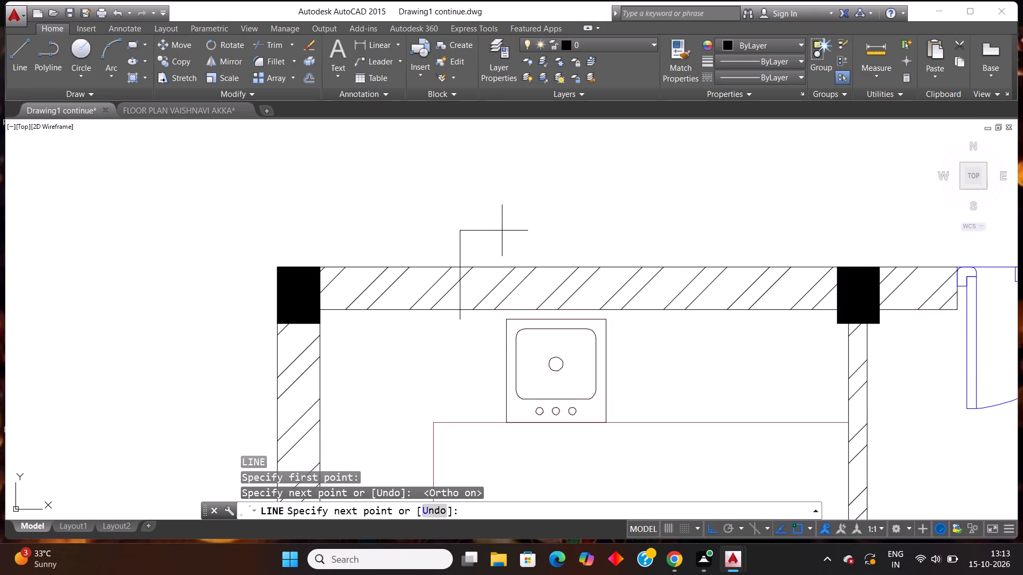
pyautogui.press('Escape')
# Offset the vertical line across the kitchen's north wall 4' to the east.
pyautogui.write('off')
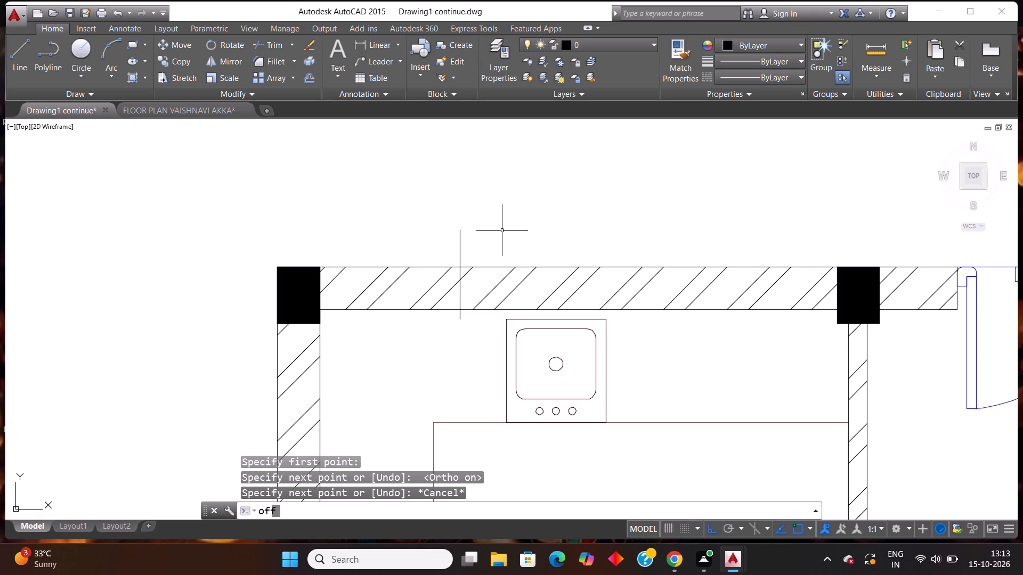
pyautogui.press('Return')
pyautogui.write("4'")
pyautogui.press('Return')
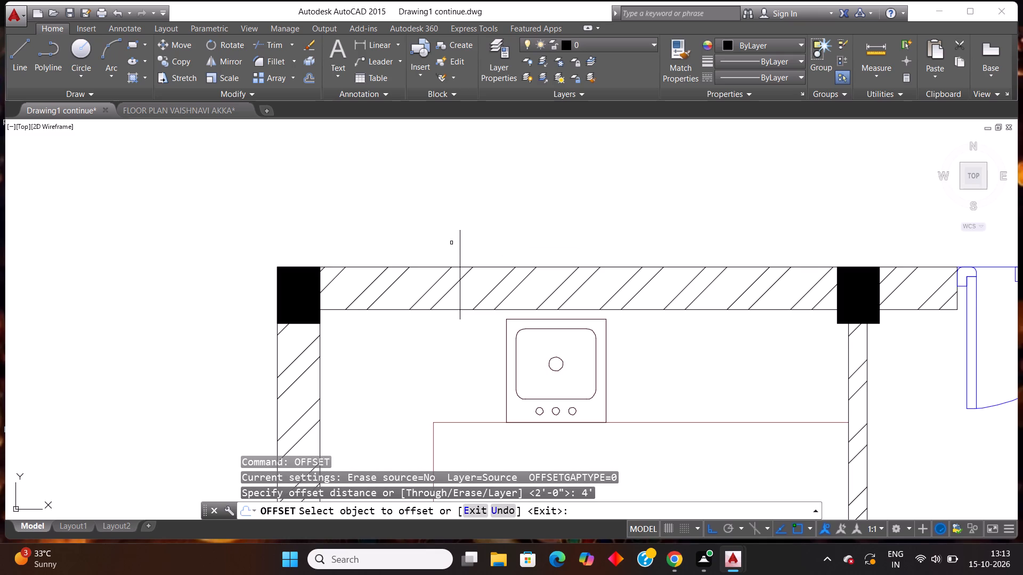
pyautogui.click(460, 233)
pyautogui.click(683, 196)
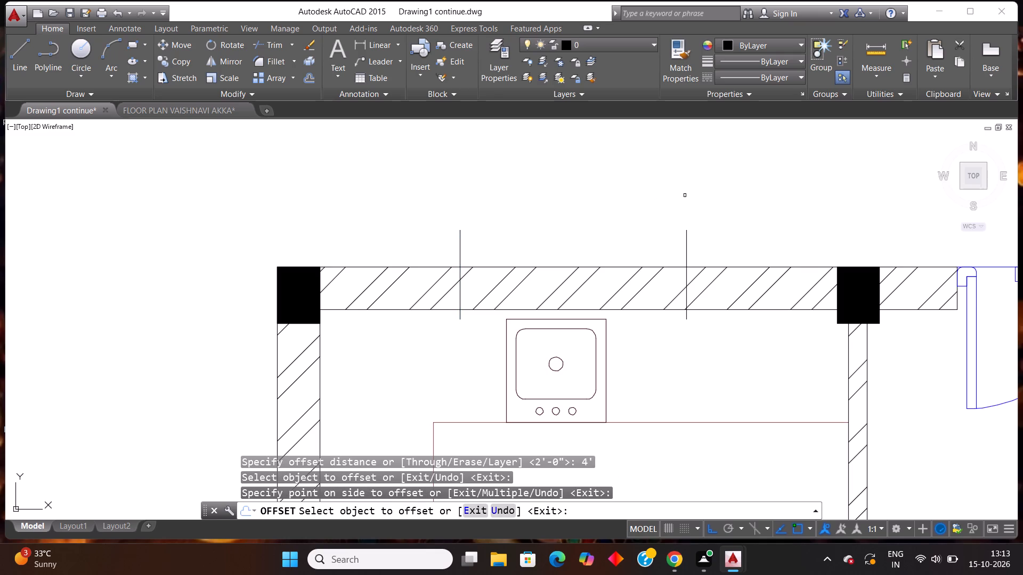
pyautogui.press('Escape')
# Trim the kitchen's north wall lines and hatch between the two vertical lines to form a 4' opening.
pyautogui.write('tr')
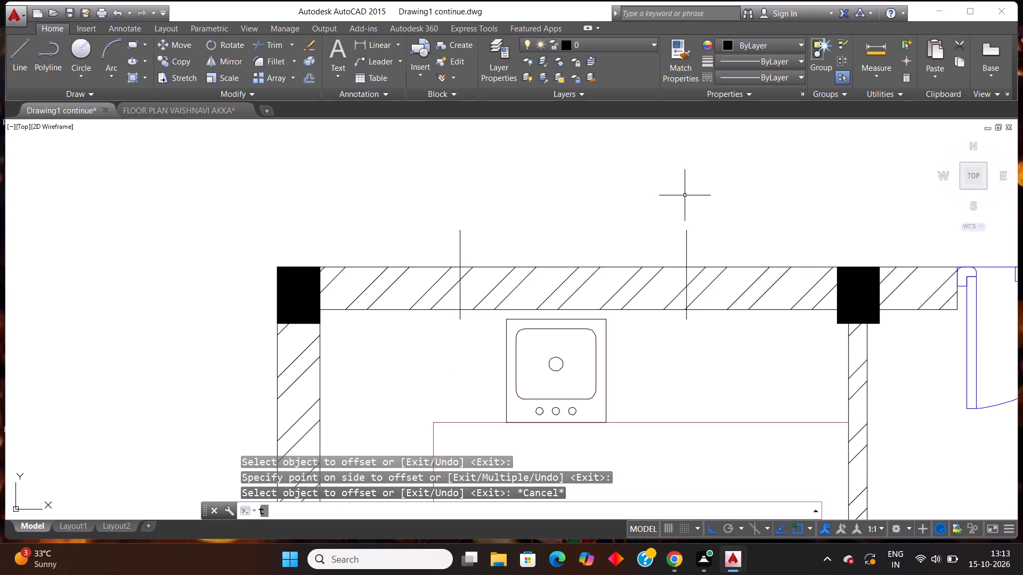
pyautogui.press('Return')
pyautogui.press('Return')
pyautogui.moveTo(644, 340); pyautogui.dragTo(639, 315)
pyautogui.click(597, 168)
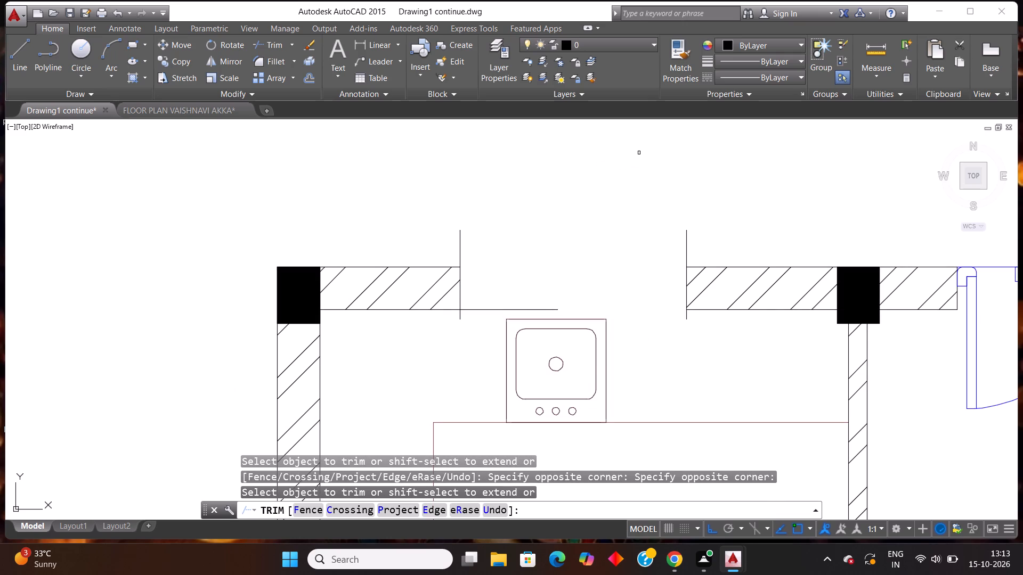
pyautogui.press('Escape')
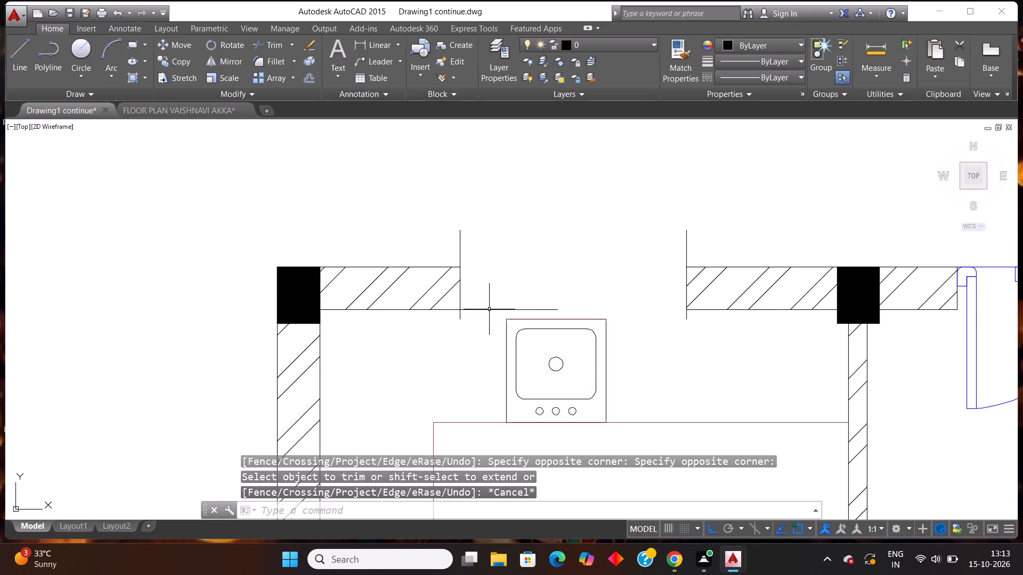
pyautogui.press('Escape')
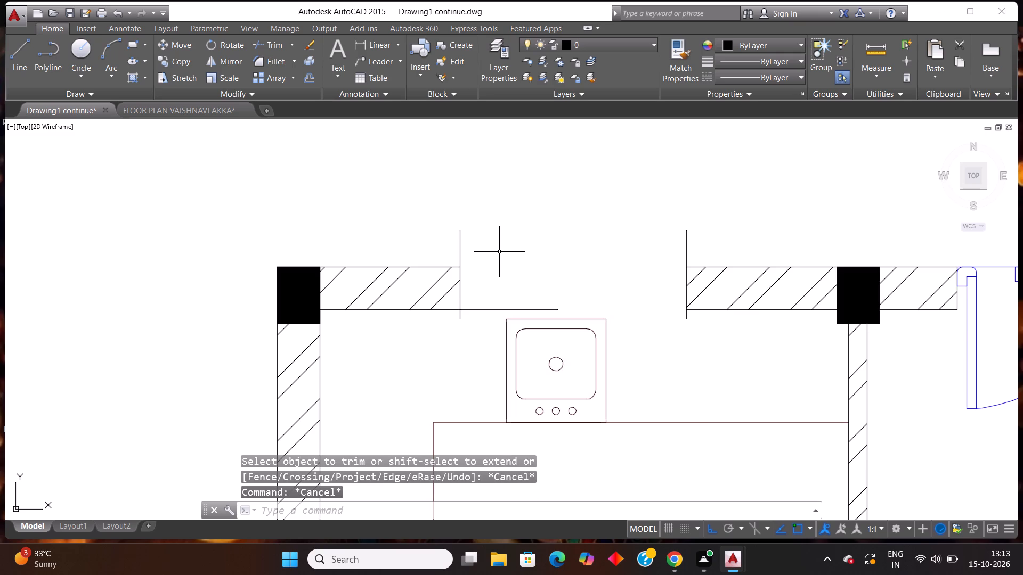
# Trim the leftover inner wall line in the kitchen opening and the jamb line ends projecting past both wall faces.
pyautogui.write('tr')
pyautogui.press('Return')
pyautogui.press('Return')
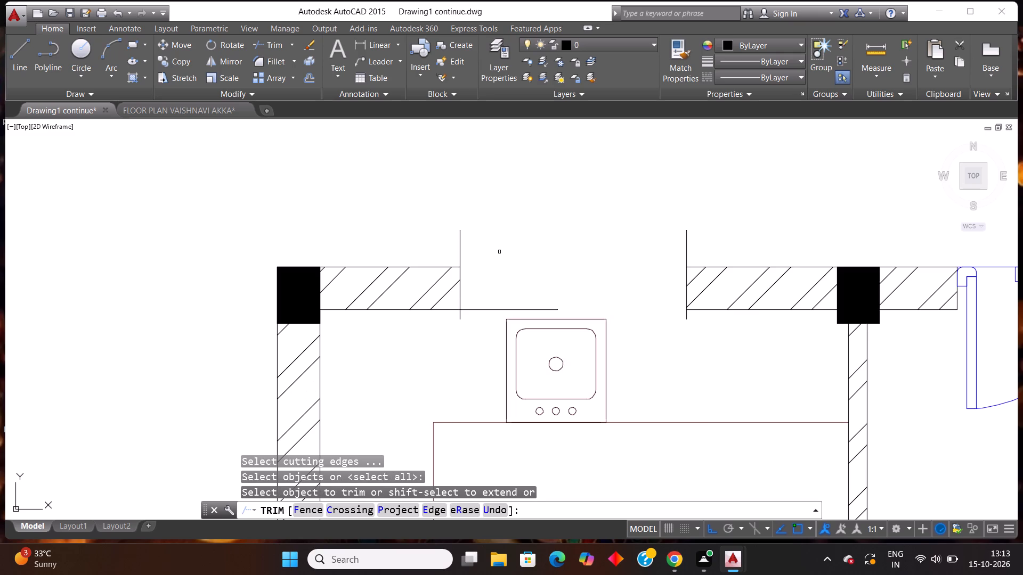
pyautogui.click(488, 327)
pyautogui.click(488, 243)
pyautogui.click(445, 242)
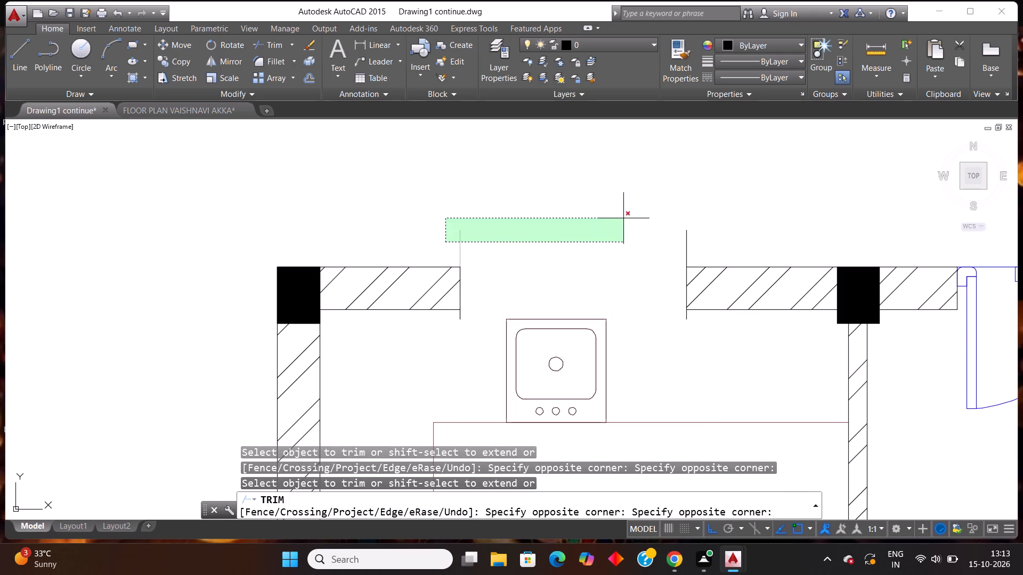
pyautogui.click(783, 220)
pyautogui.click(450, 312)
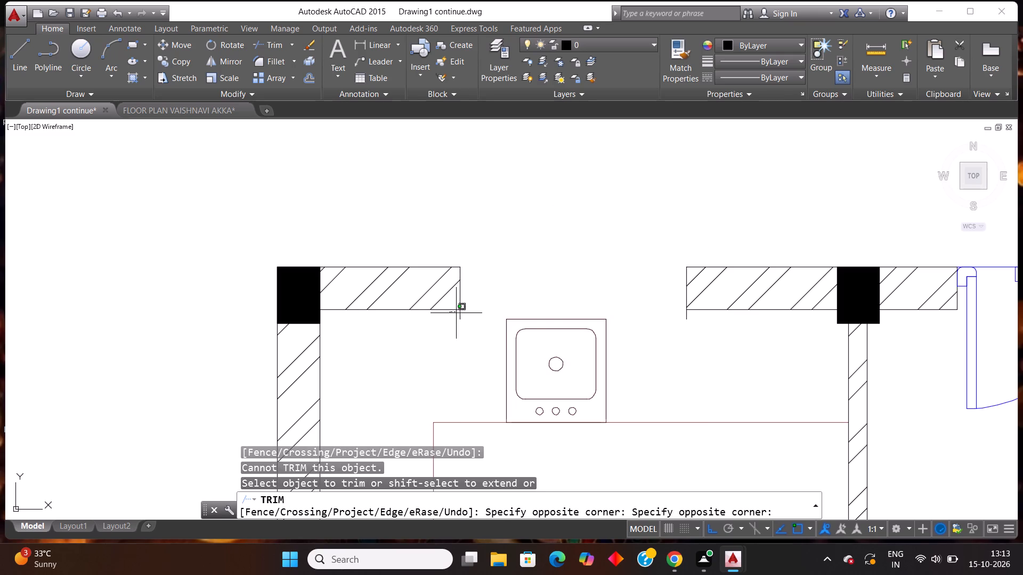
pyautogui.click(733, 345)
pyautogui.scroll(-4, 643, 375)
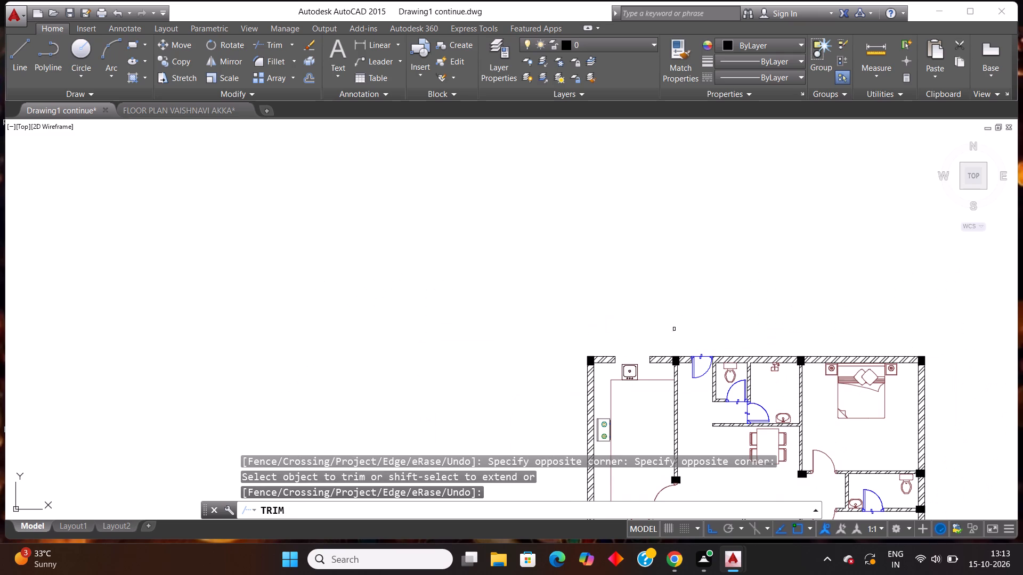
pyautogui.scroll(-1, 620, 266)
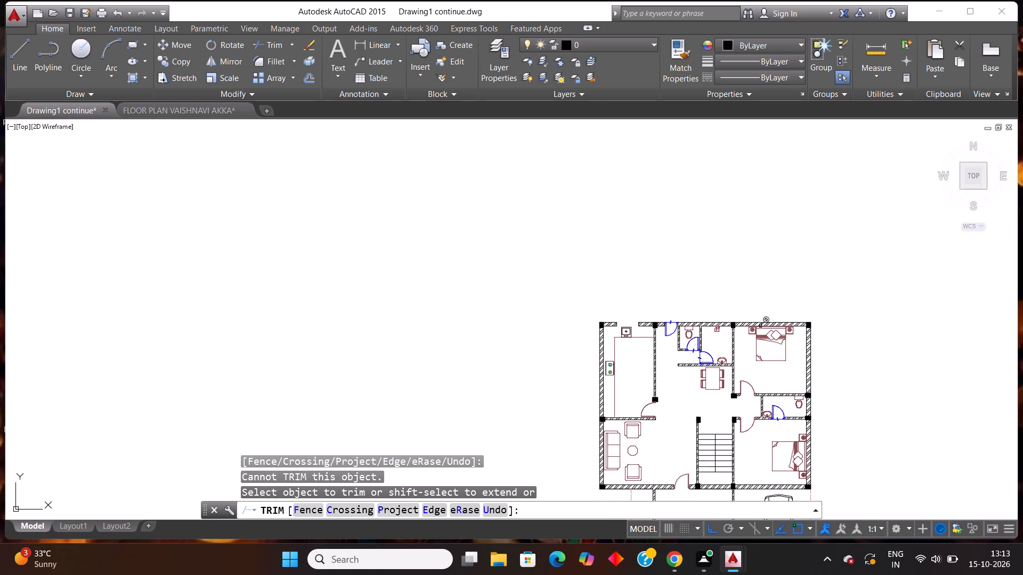
pyautogui.scroll(1, 762, 323)
pyautogui.press('Escape')
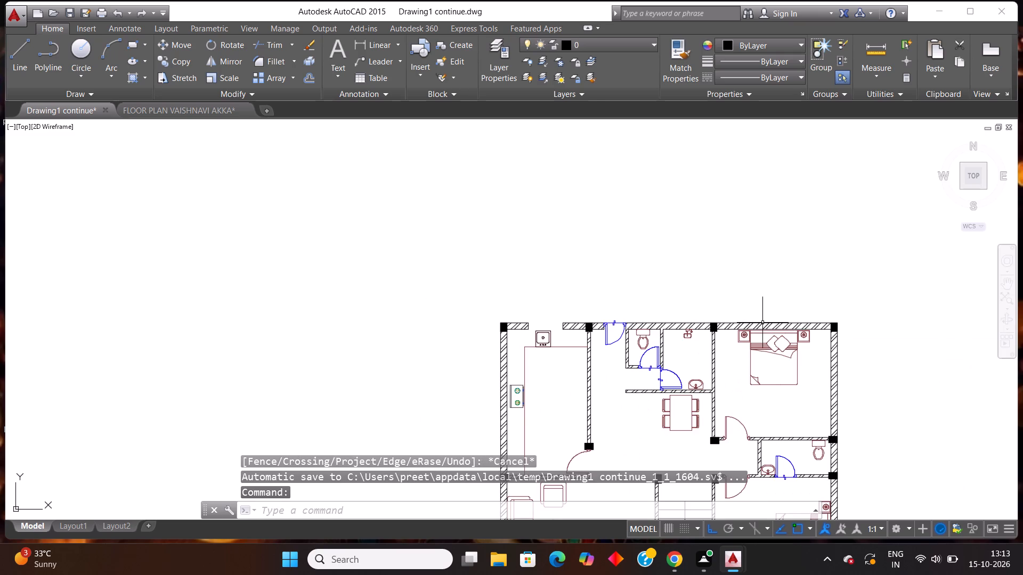
# Draw a vertical line across the toilet room's north wall, starting at the inner face near the cistern's west end.
pyautogui.scroll(4, 670, 334)
pyautogui.scroll(1, 559, 307)
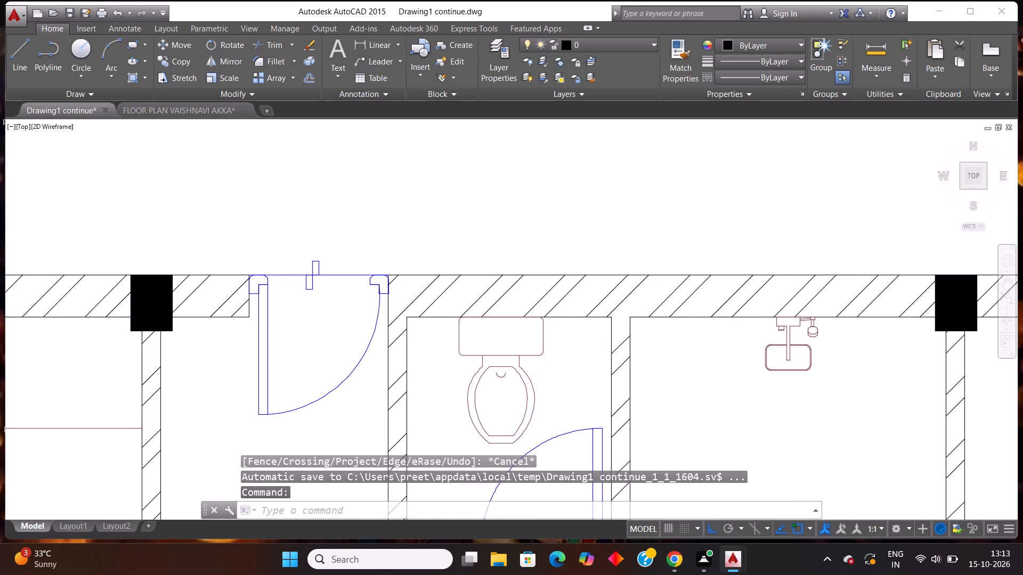
pyautogui.scroll(1, 559, 307)
pyautogui.press('l')
pyautogui.press('Return')
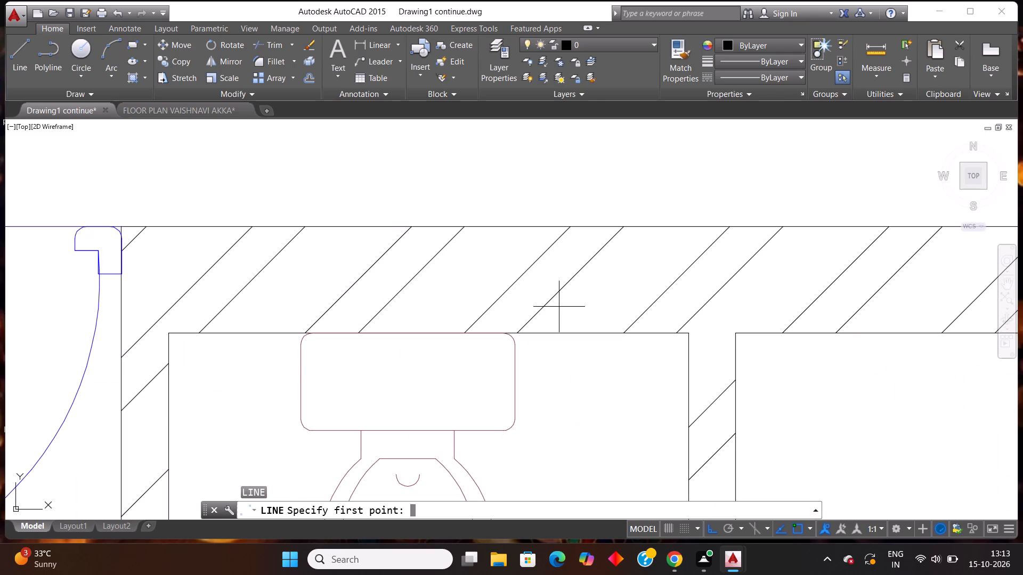
pyautogui.click(304, 331)
pyautogui.click(297, 172)
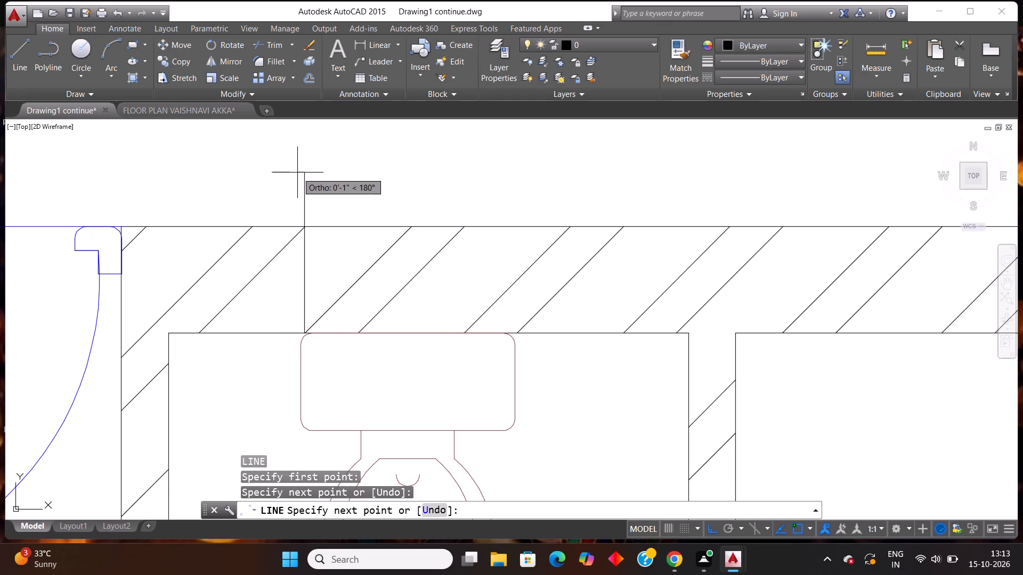
pyautogui.press('Escape')
# Offset the vertical line across the toilet room's north wall 2' to the east.
pyautogui.write('off')
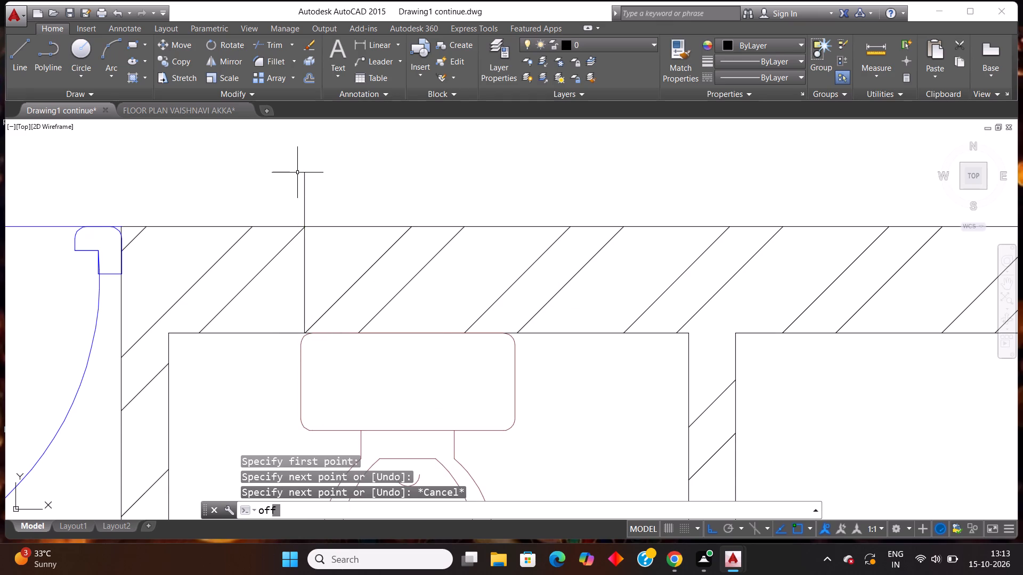
pyautogui.press('Return')
pyautogui.press('2')
pyautogui.press("'")
pyautogui.press('Return')
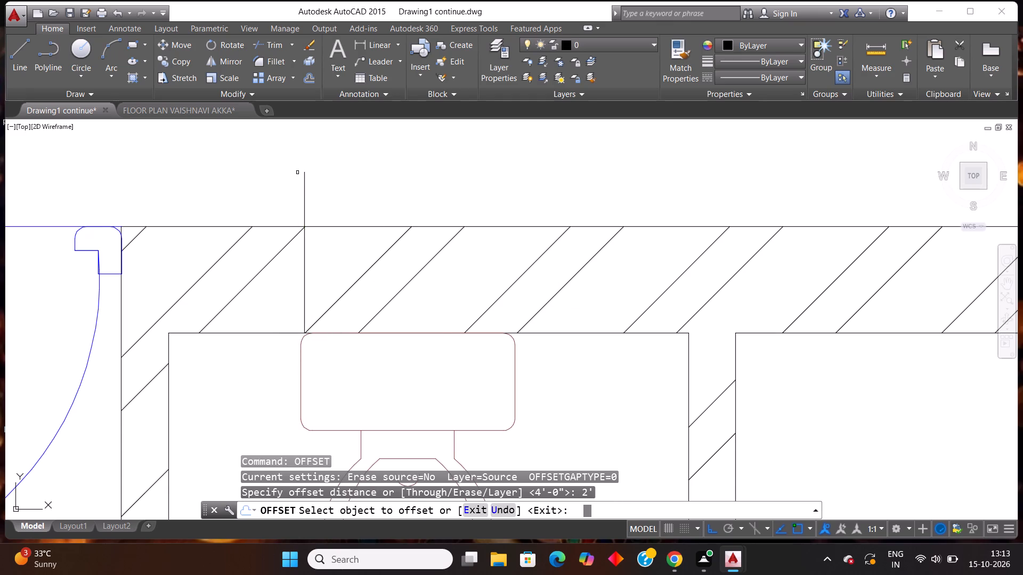
pyautogui.click(305, 175)
pyautogui.click(540, 182)
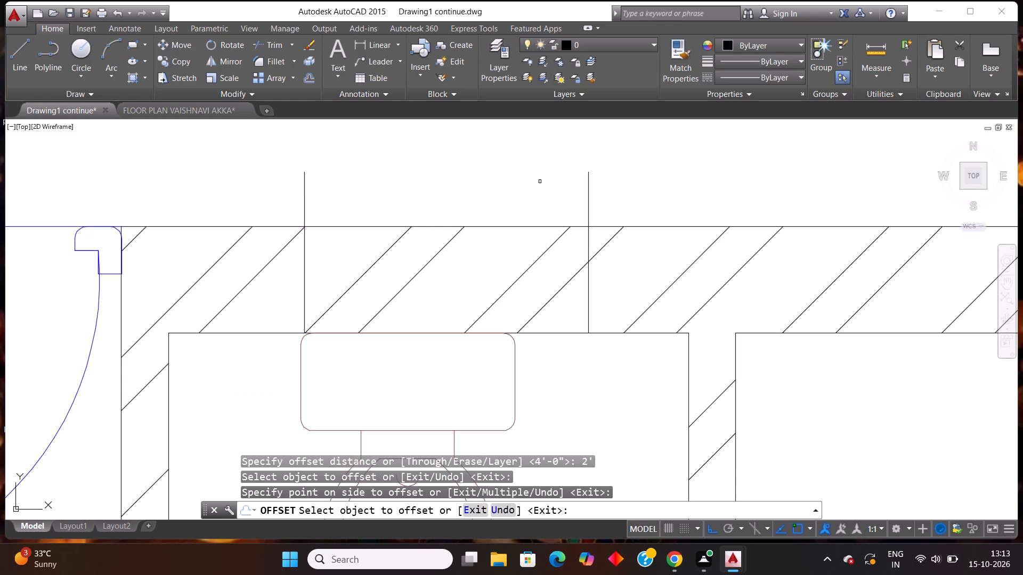
pyautogui.press('Escape')
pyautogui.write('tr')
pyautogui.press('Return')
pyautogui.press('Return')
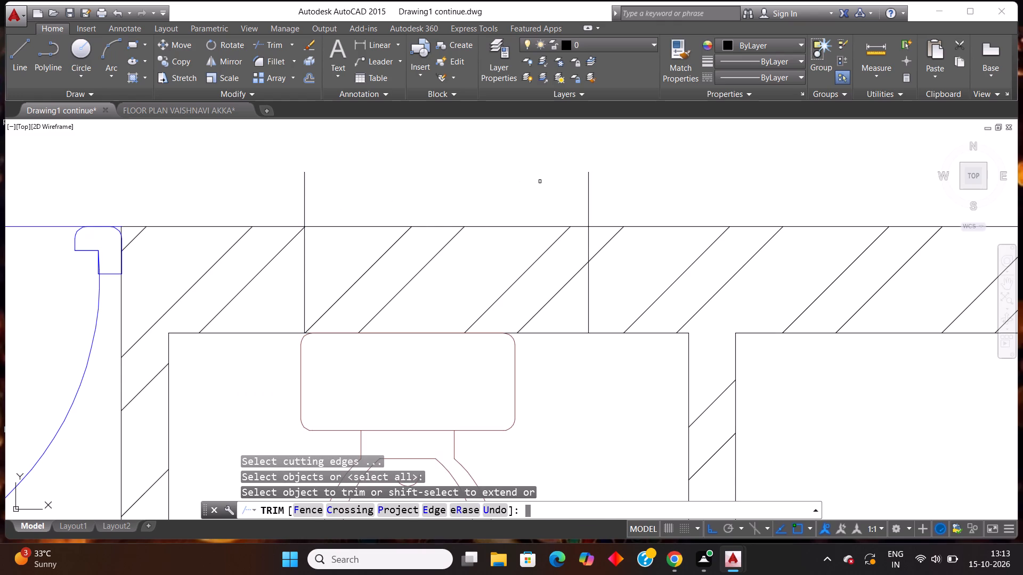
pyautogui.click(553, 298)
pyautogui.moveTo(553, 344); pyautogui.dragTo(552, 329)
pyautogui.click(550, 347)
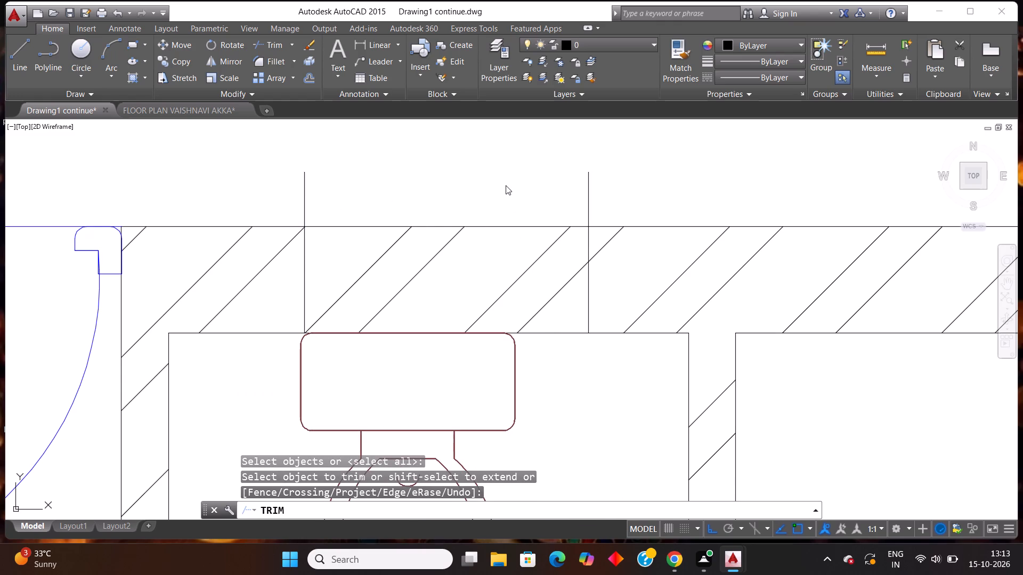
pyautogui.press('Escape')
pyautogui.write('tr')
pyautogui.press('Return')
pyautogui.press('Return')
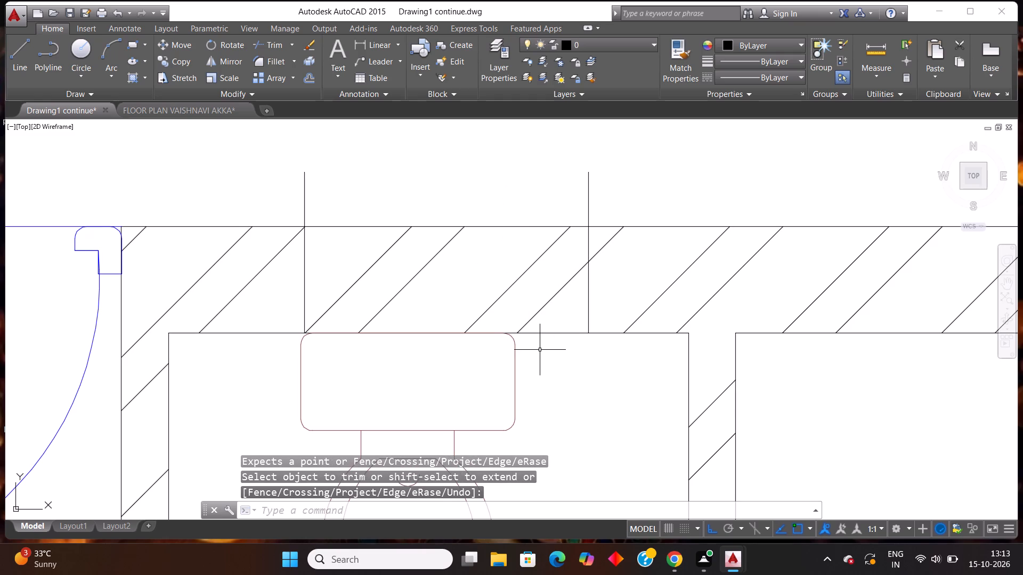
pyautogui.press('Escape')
# Trim the wall lines and hatch between the two lines behind the toilet, plus the jamb line ends projecting north of the wall.
pyautogui.write('tr')
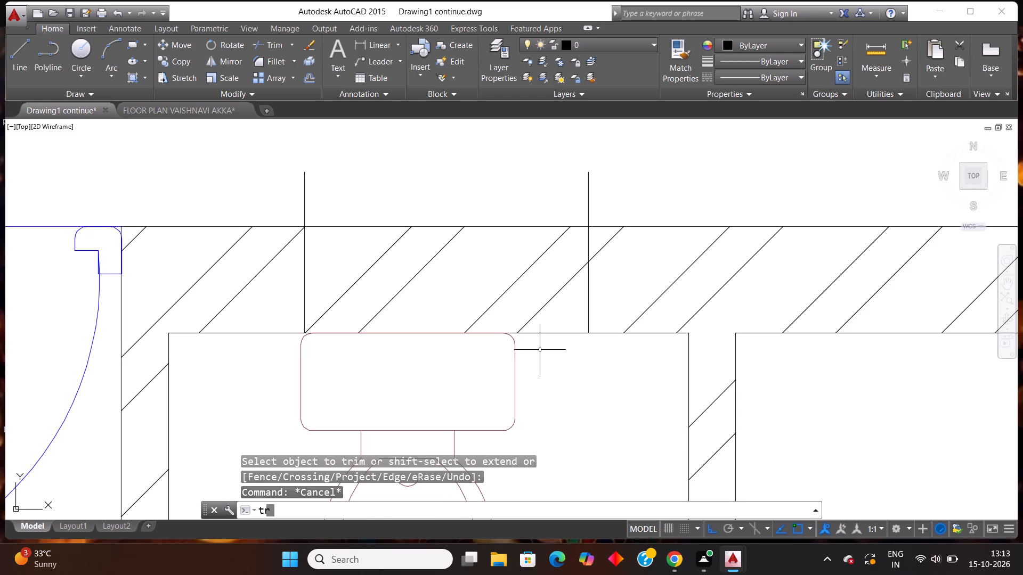
pyautogui.press('Return')
pyautogui.press('Return')
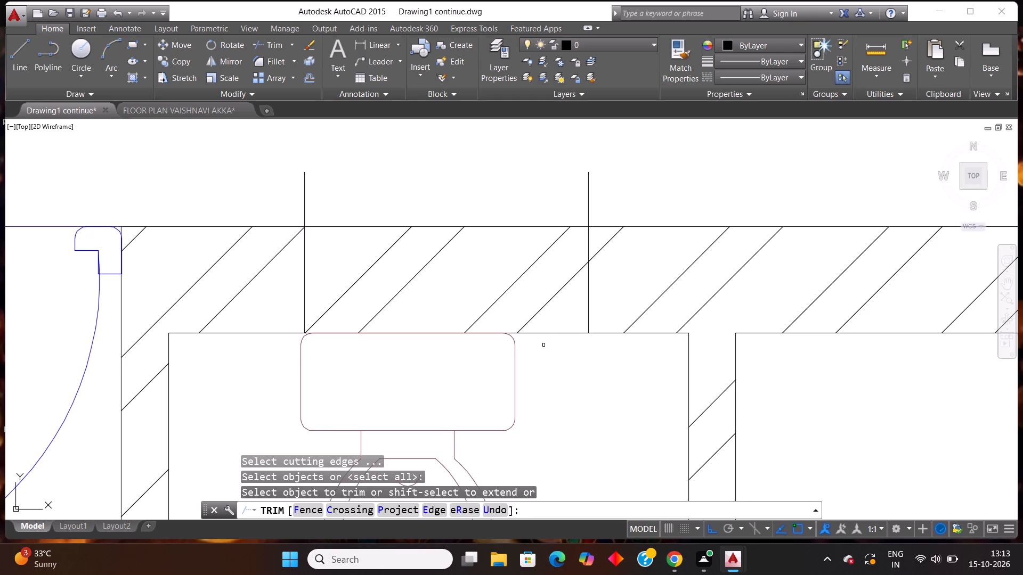
pyautogui.click(540, 342)
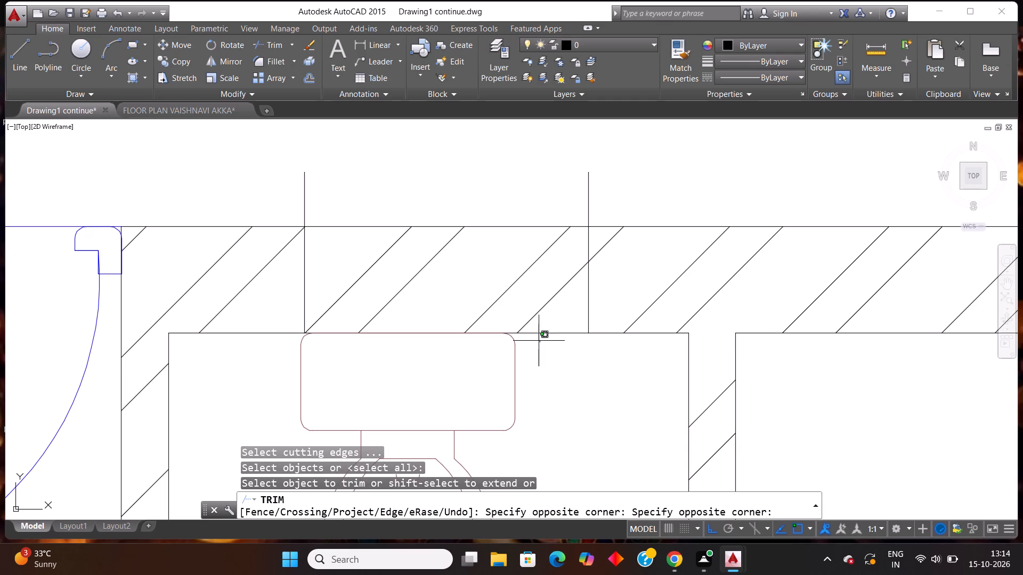
pyautogui.click(499, 172)
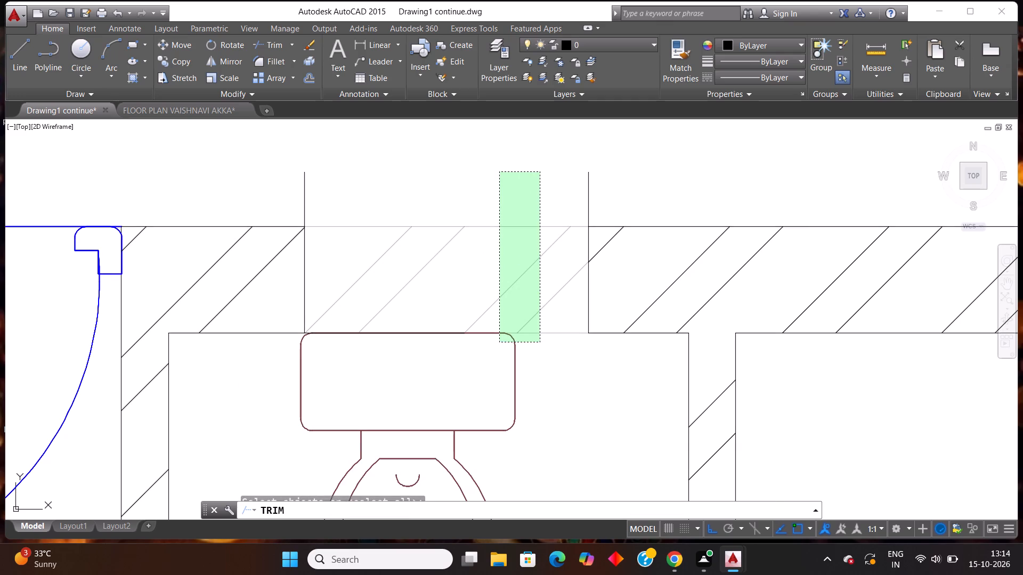
pyautogui.click(296, 163)
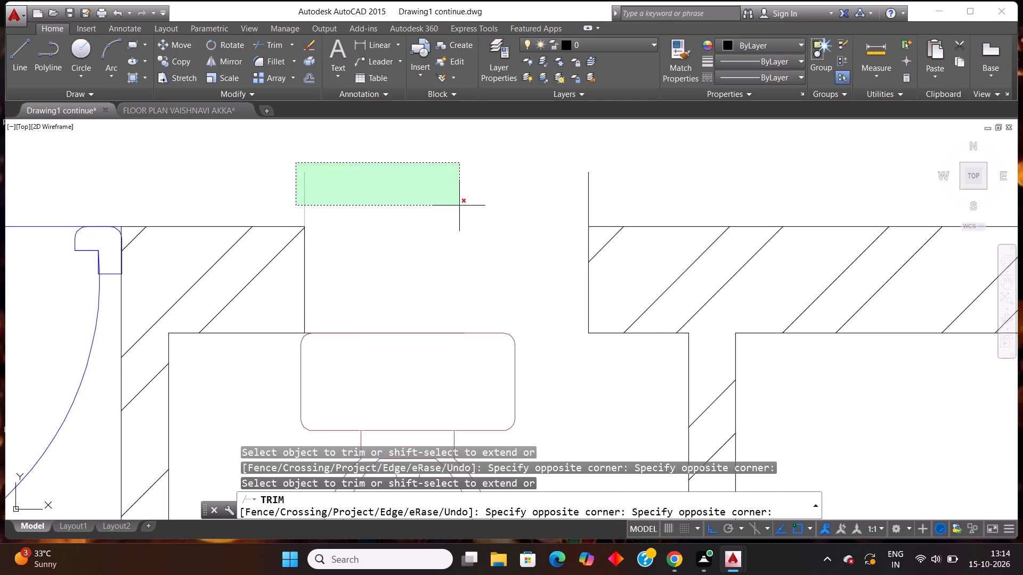
pyautogui.click(631, 194)
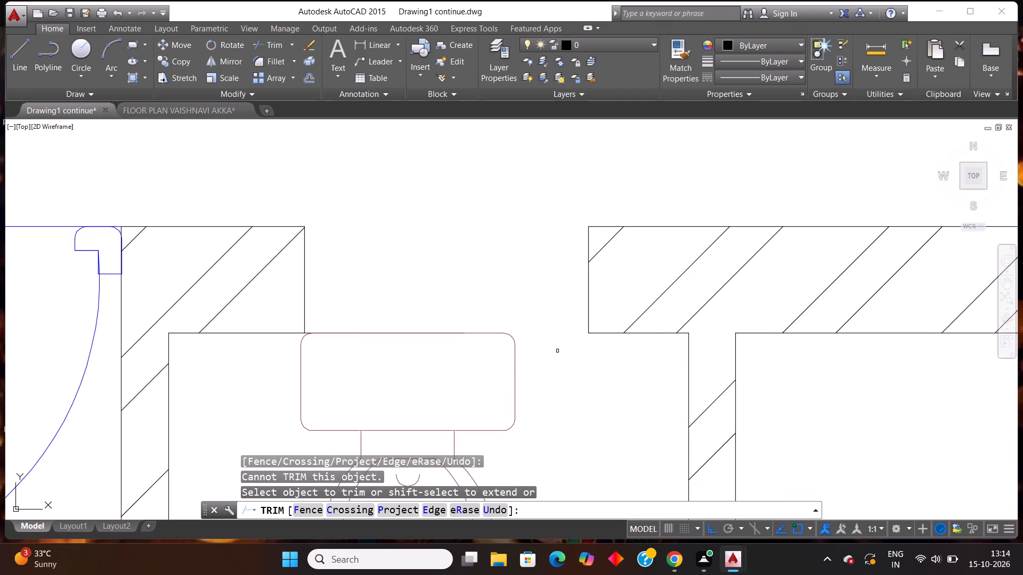
pyautogui.scroll(-2, 531, 323)
pyautogui.press('Escape')
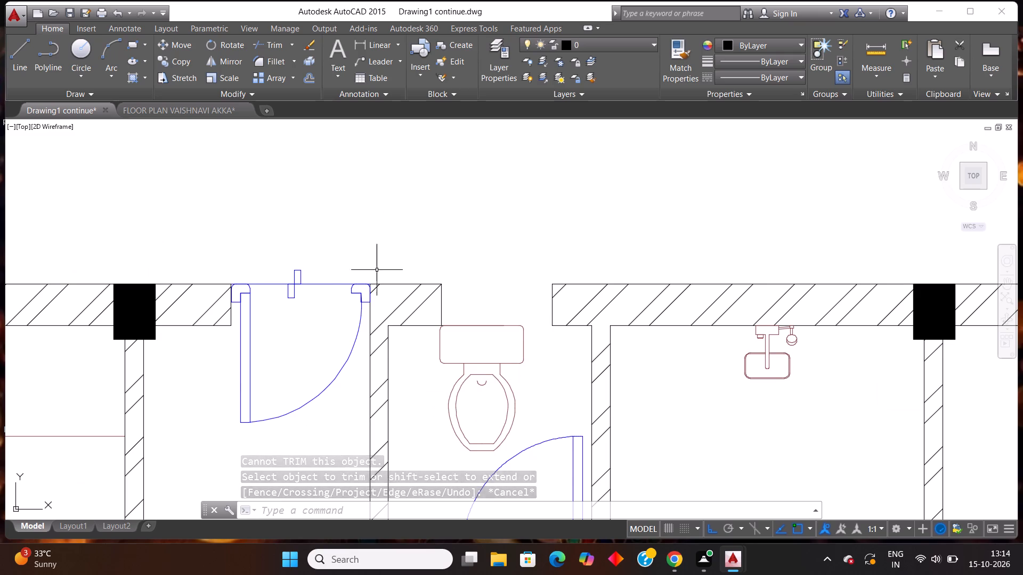
# Draw a vertical line across the adjoining bathroom's north wall, just west of the wall-mounted shower fixture.
pyautogui.scroll(-2, 466, 294)
pyautogui.scroll(1, 680, 328)
pyautogui.press('Escape')
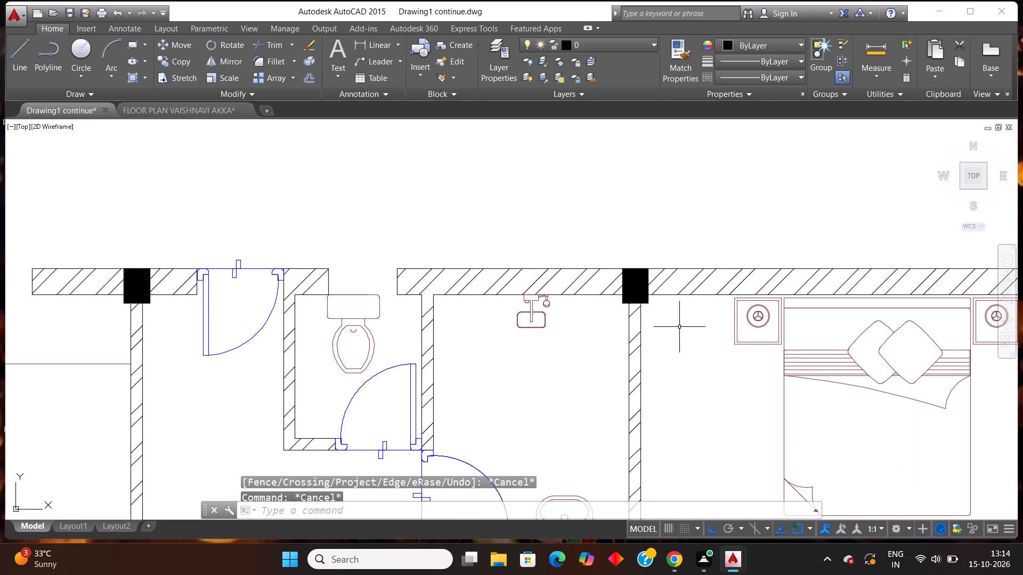
pyautogui.press('l')
pyautogui.press('Return')
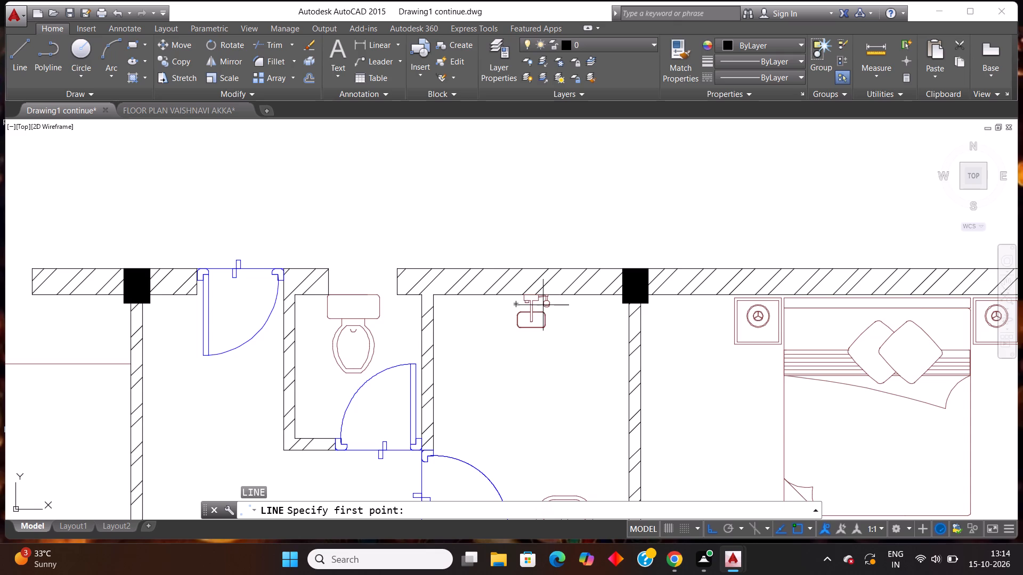
pyautogui.click(486, 302)
pyautogui.click(470, 211)
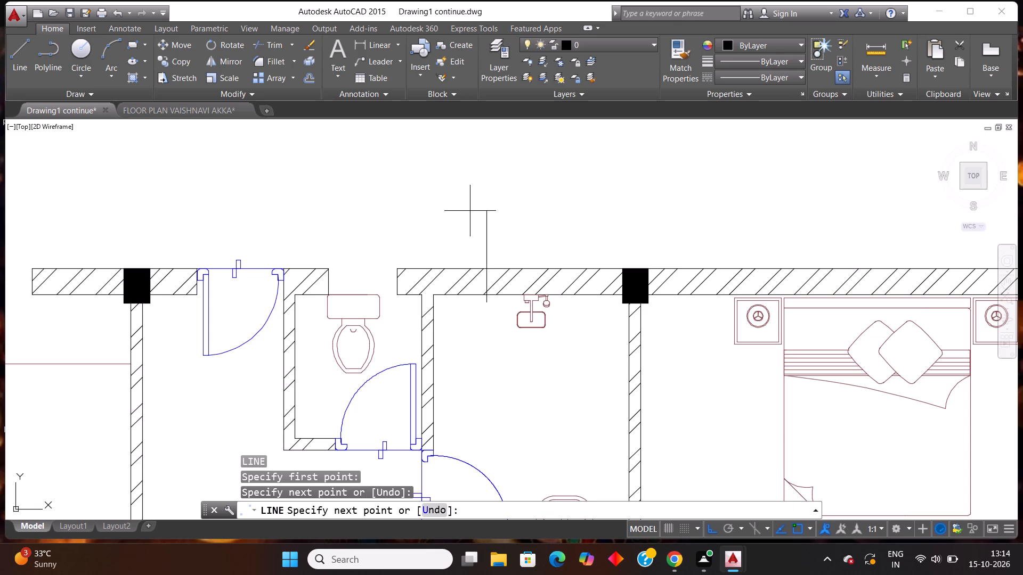
pyautogui.press('Escape')
# Offset the vertical line across the bathroom's north wall 2' to the east.
pyautogui.write('off')
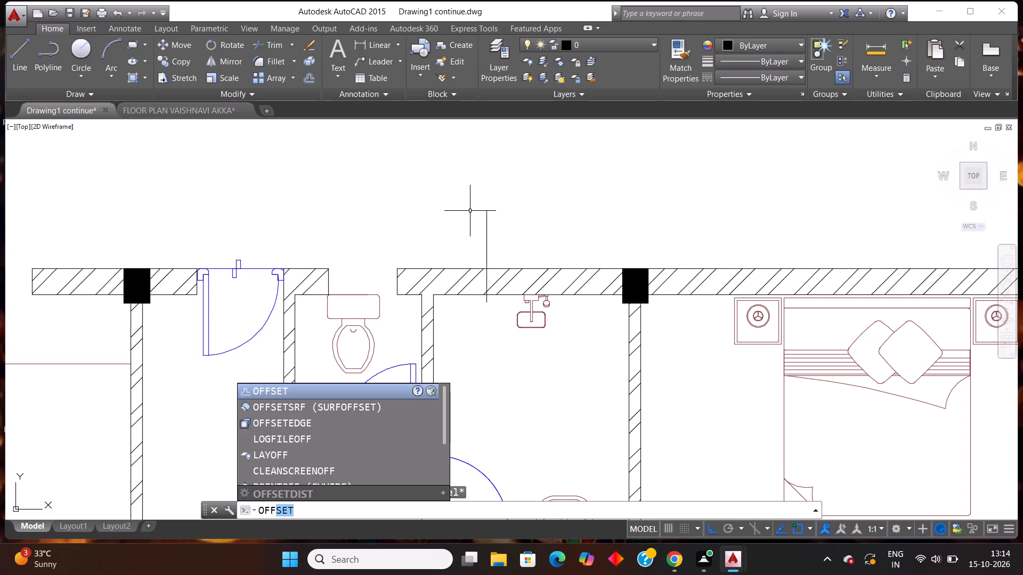
pyautogui.press('Return')
pyautogui.write("2'")
pyautogui.press('Return')
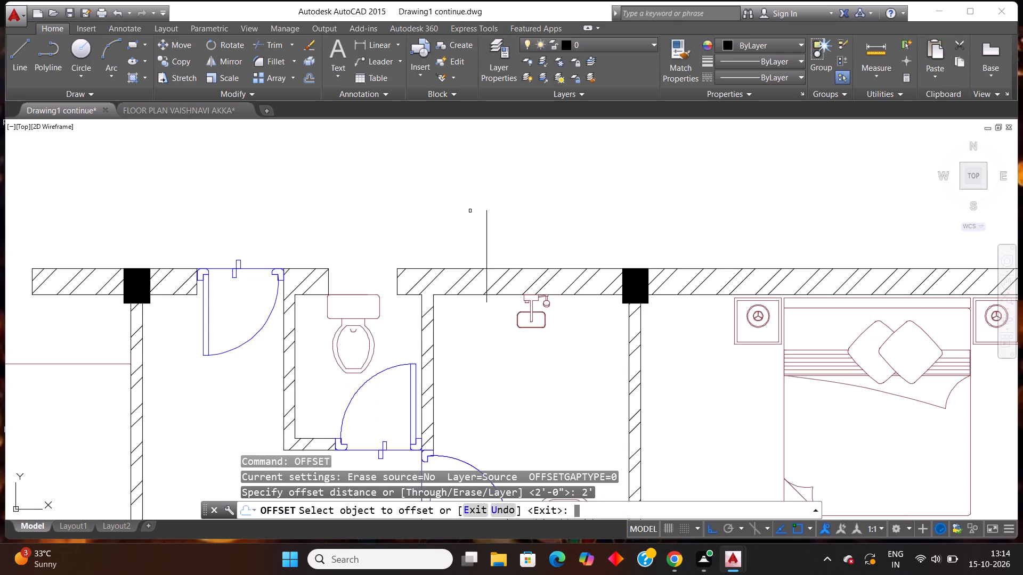
pyautogui.click(485, 243)
pyautogui.click(605, 209)
pyautogui.press('Escape')
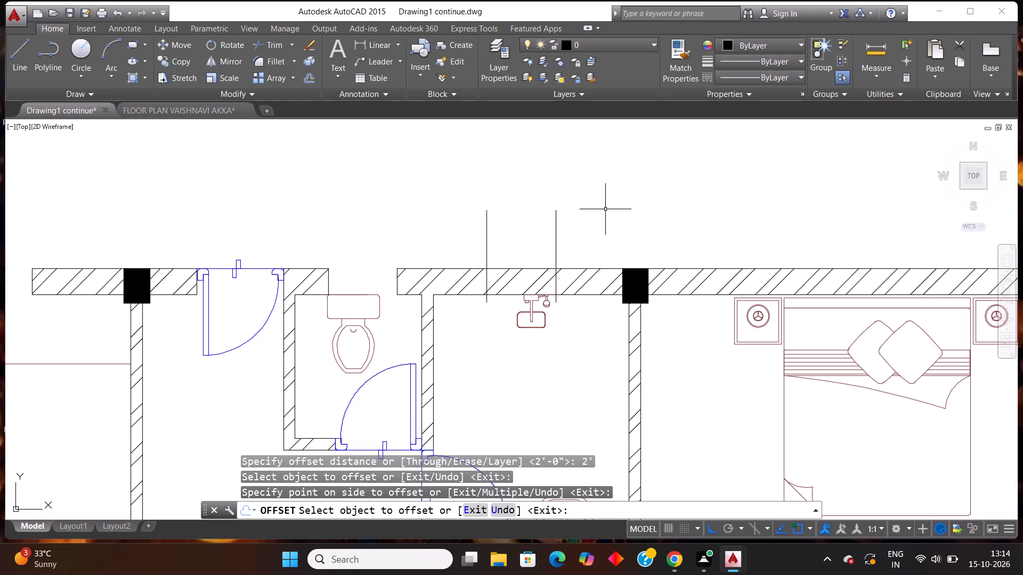
# Trim the wall lines and hatch between the two lines at the bathroom's shower, plus the jamb line ends projecting beyond the wall.
pyautogui.write('tr')
pyautogui.press('Return')
pyautogui.press('Return')
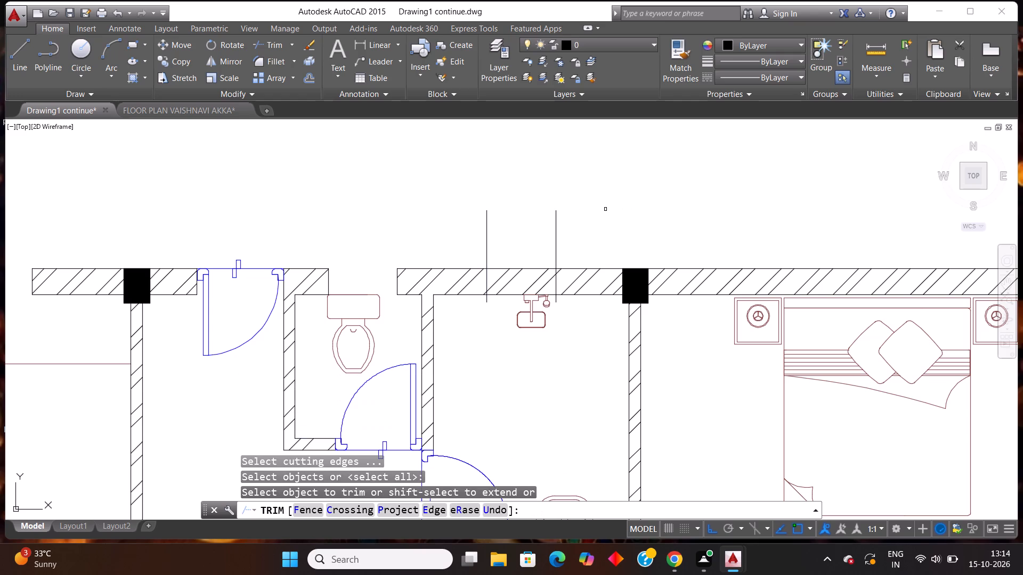
pyautogui.scroll(2, 574, 296)
pyautogui.click(415, 311)
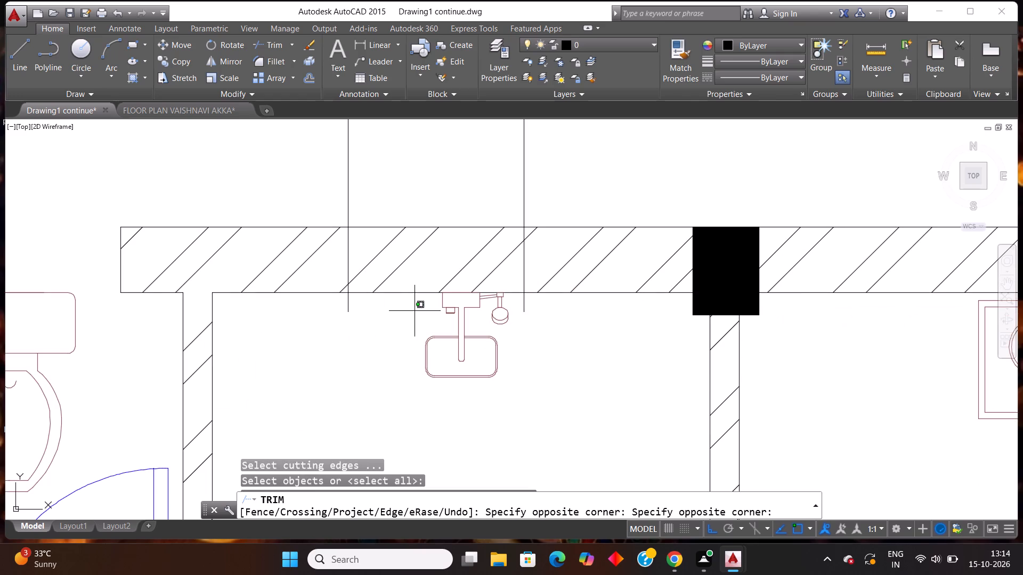
pyautogui.click(424, 188)
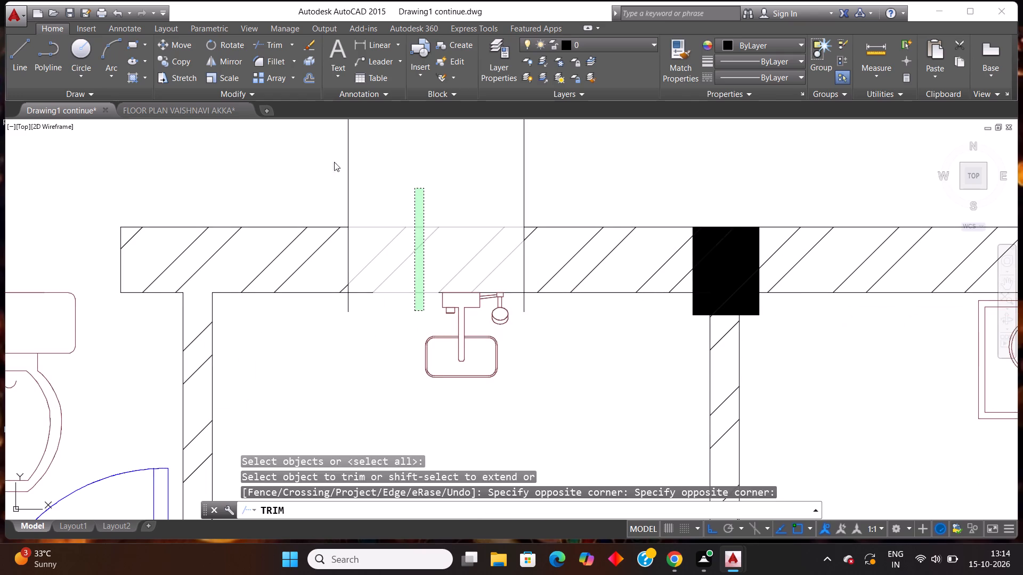
pyautogui.click(324, 154)
pyautogui.click(581, 191)
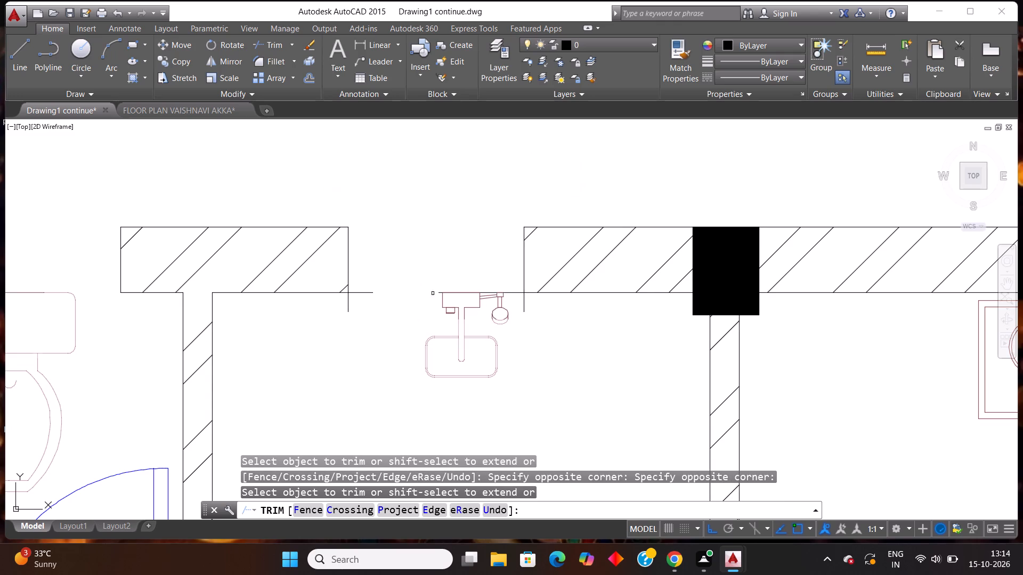
pyautogui.click(344, 303)
pyautogui.click(366, 294)
pyautogui.click(524, 307)
pyautogui.scroll(-3, 539, 275)
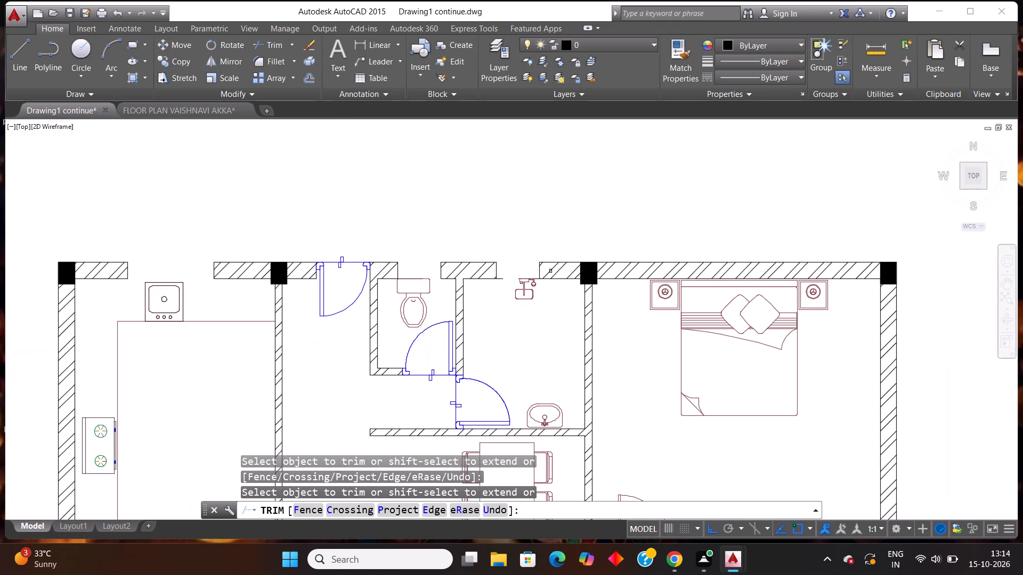
pyautogui.press('Escape')
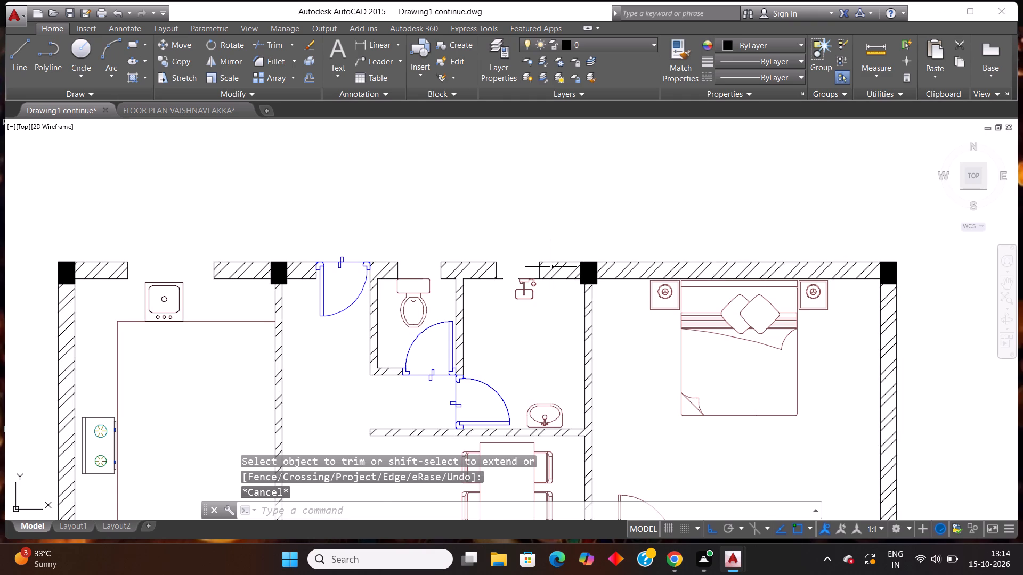
# Draw a vertical line across the northeast bedroom's north wall, just east of the bed's west nightstand.
pyautogui.scroll(-2, 551, 267)
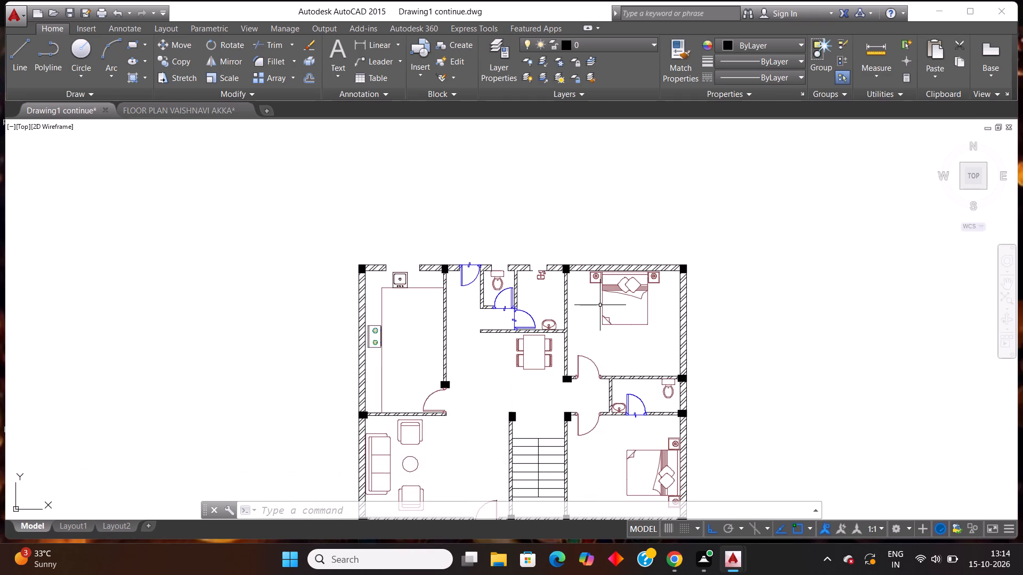
pyautogui.scroll(-1, 587, 301)
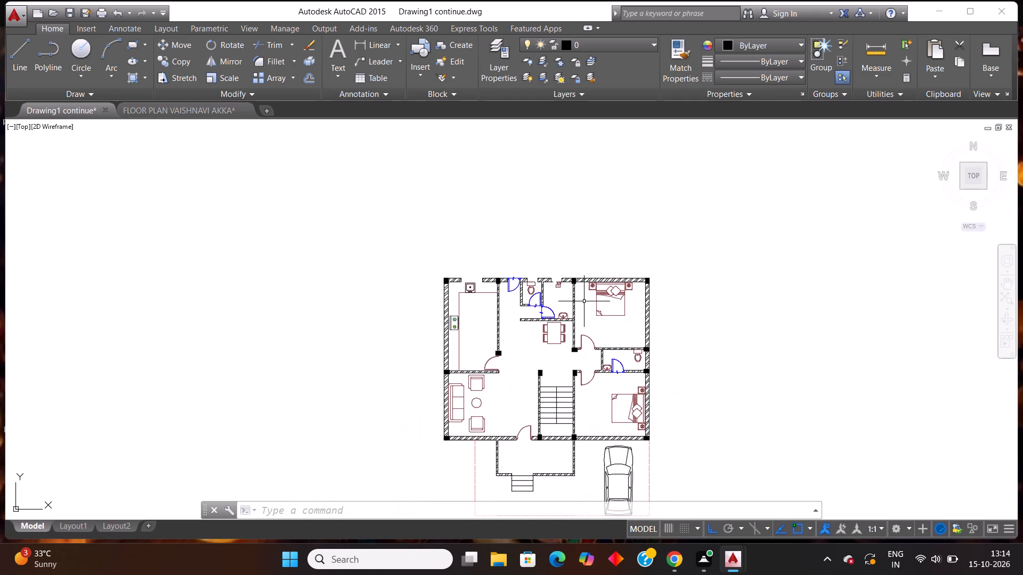
pyautogui.scroll(2, 654, 276)
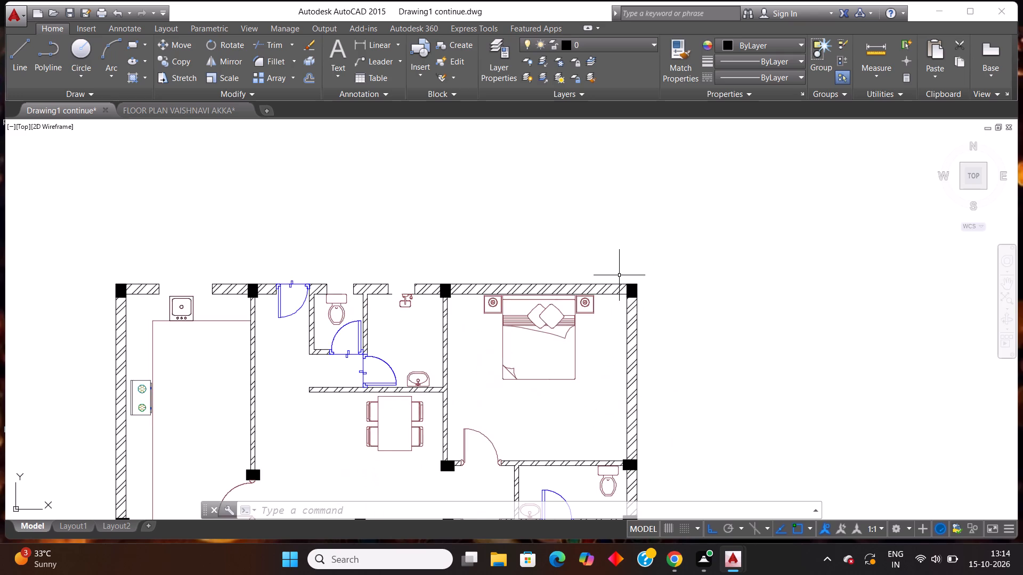
pyautogui.scroll(2, 496, 314)
pyautogui.press('Escape')
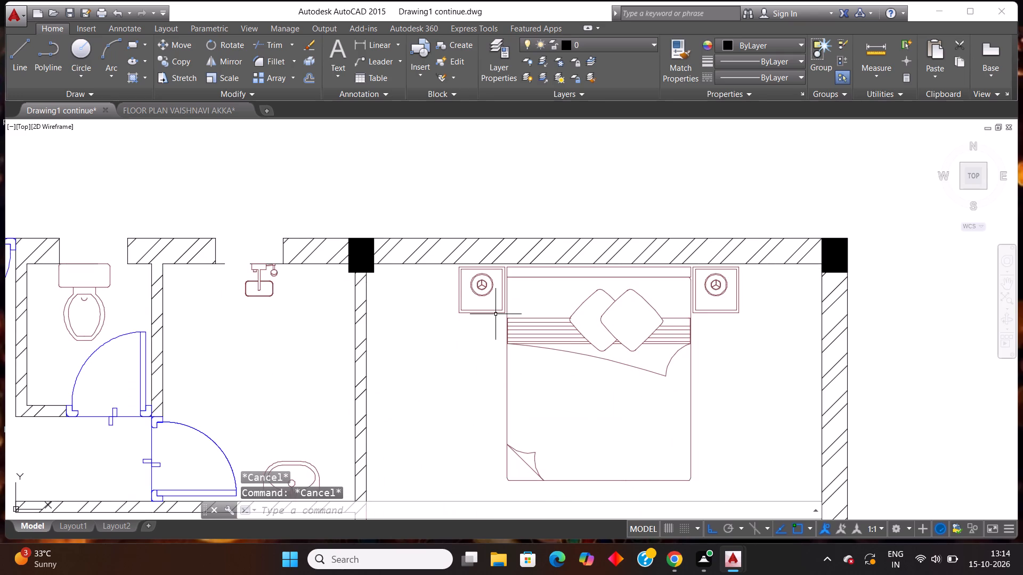
pyautogui.press('l')
pyautogui.press('Return')
pyautogui.scroll(-1, 585, 142)
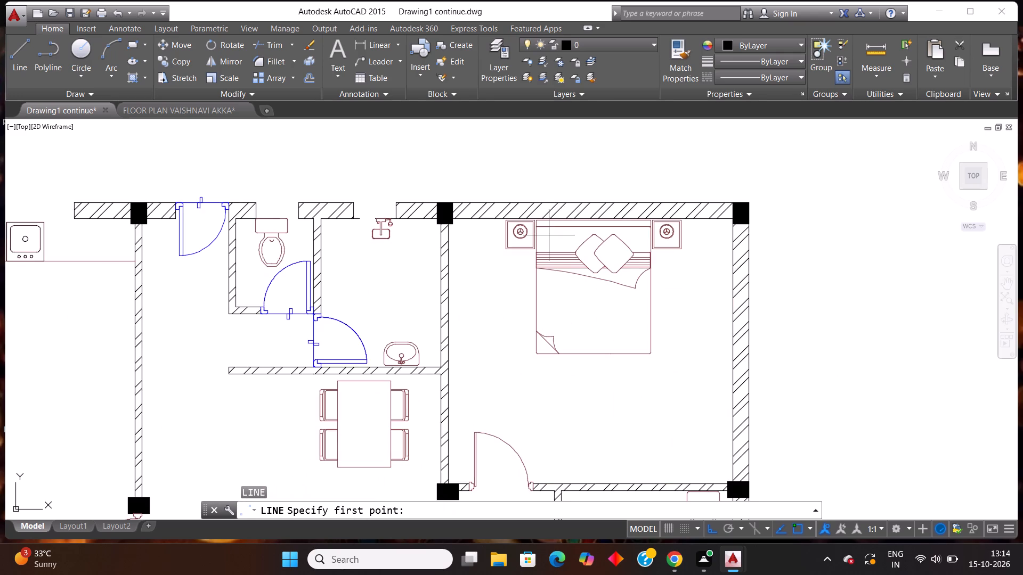
pyautogui.scroll(4, 565, 196)
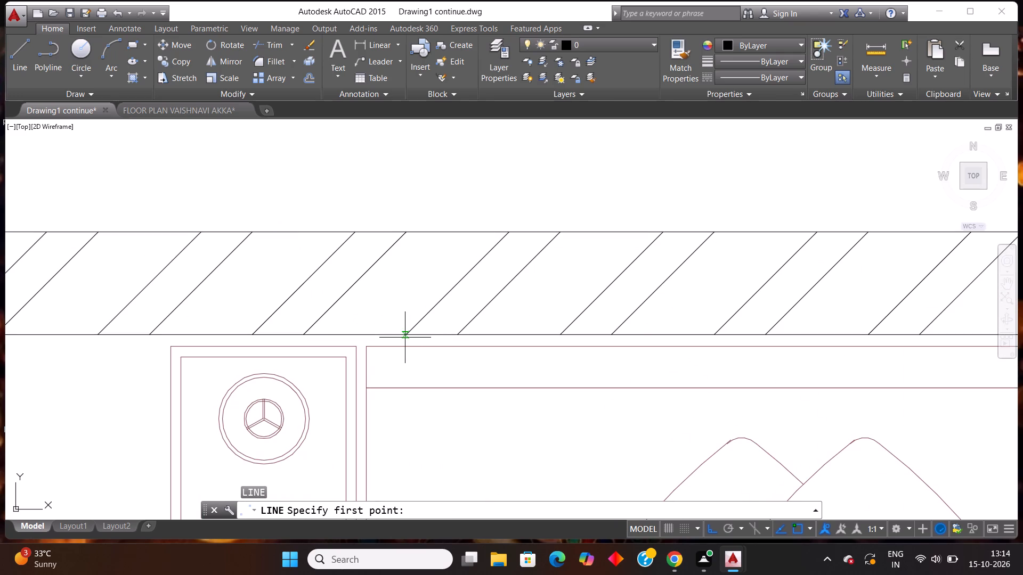
pyautogui.click(405, 338)
pyautogui.click(413, 184)
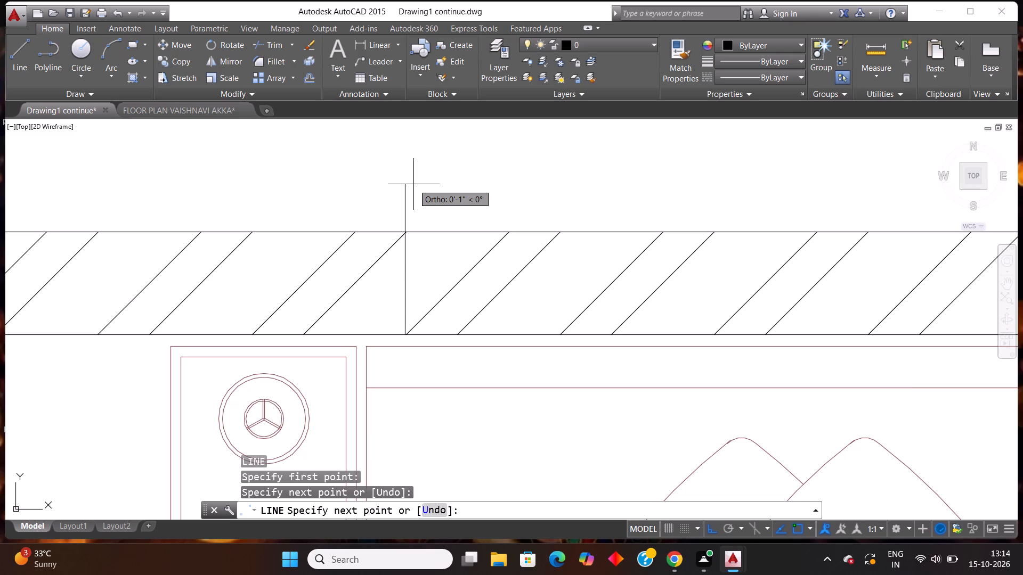
pyautogui.press('Escape')
# Offset the vertical line across the bedroom's north wall 4' to the east.
pyautogui.write('off')
pyautogui.press('Return')
pyautogui.write("4'")
pyautogui.press('Return')
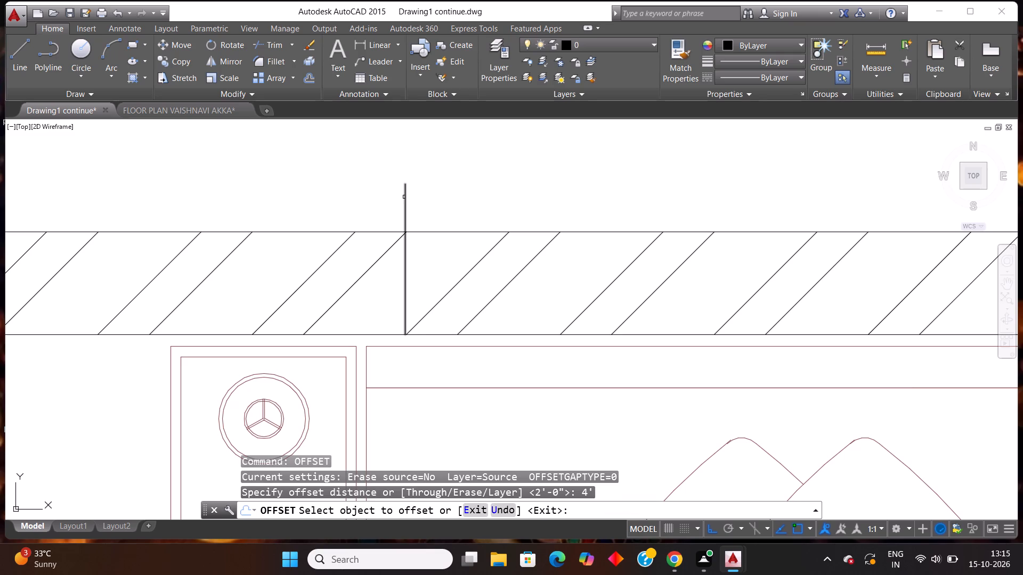
pyautogui.click(405, 197)
pyautogui.click(771, 153)
pyautogui.scroll(-2, 649, 249)
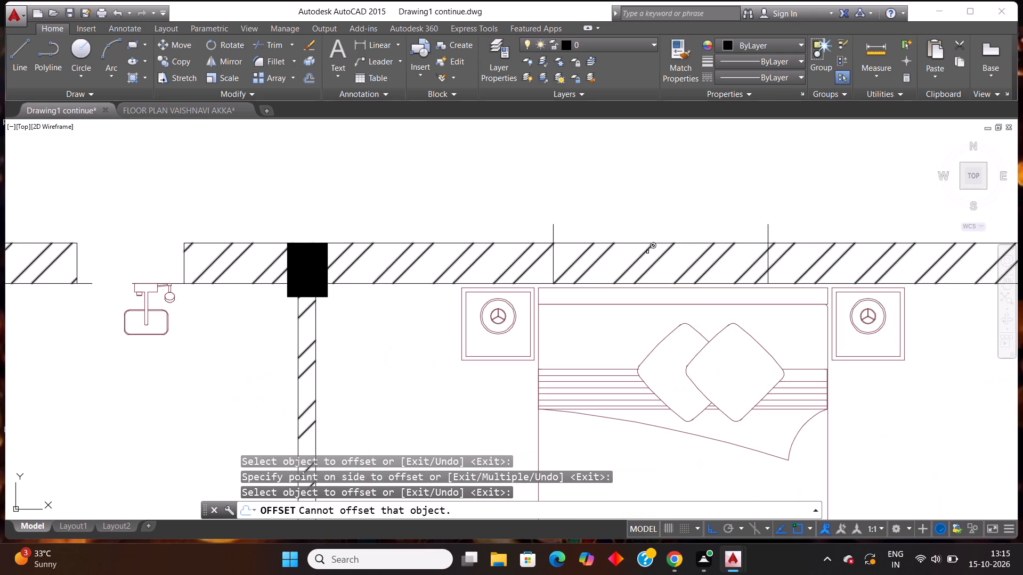
pyautogui.press('Escape')
# Trim the wall lines and hatch between the two lines behind the bed, plus the jamb line ends projecting north of the wall.
pyautogui.write('tr')
pyautogui.press('Return')
pyautogui.press('Return')
pyautogui.scroll(1, 724, 280)
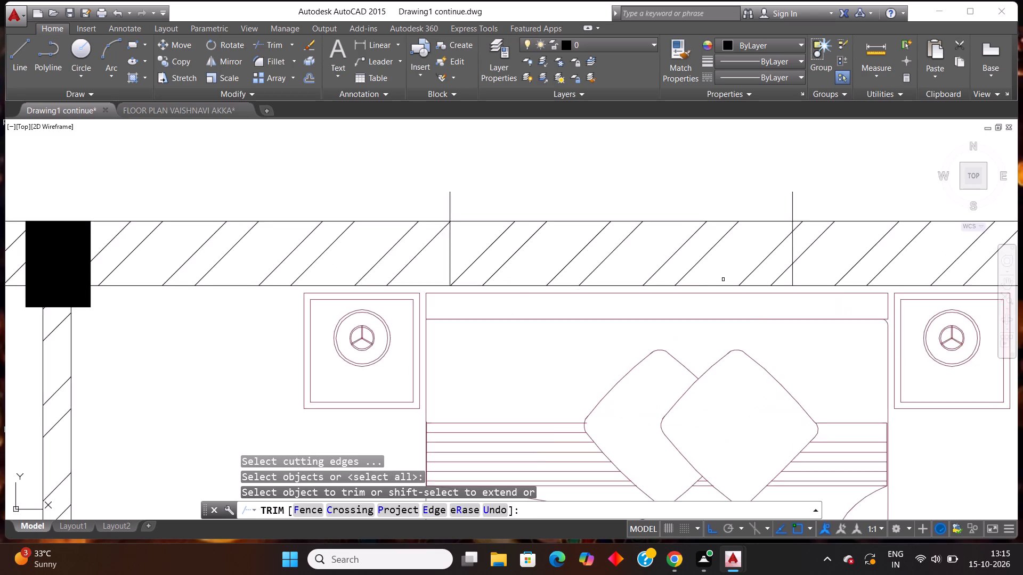
pyautogui.scroll(1, 723, 280)
pyautogui.click(579, 295)
pyautogui.click(584, 121)
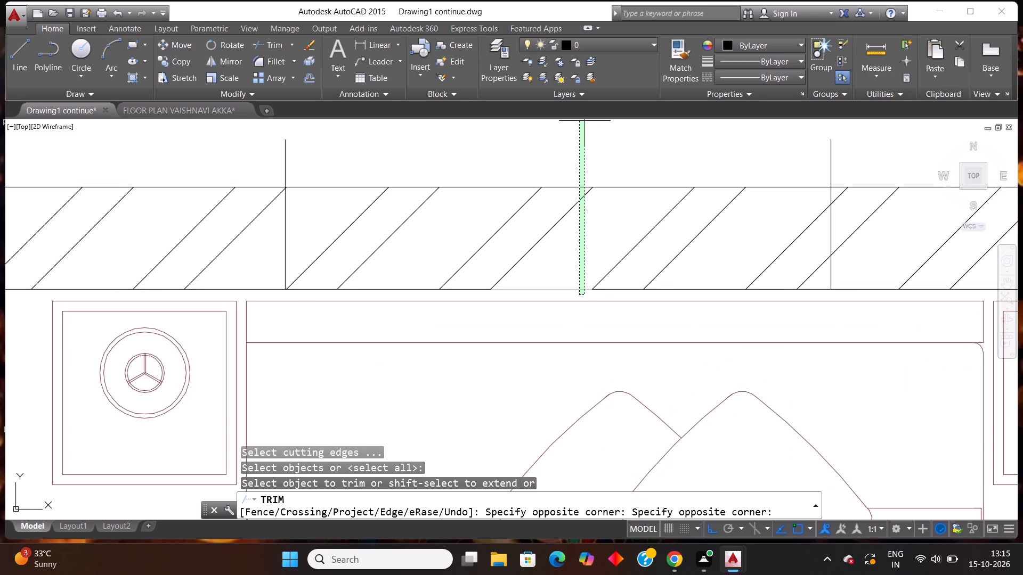
pyautogui.scroll(-2, 590, 182)
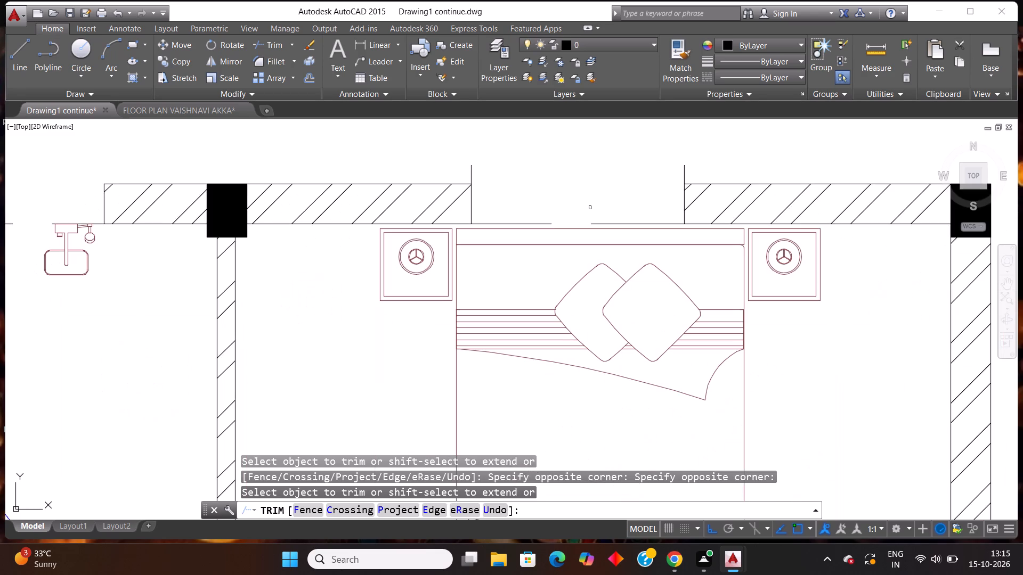
pyautogui.click(546, 224)
pyautogui.click(608, 223)
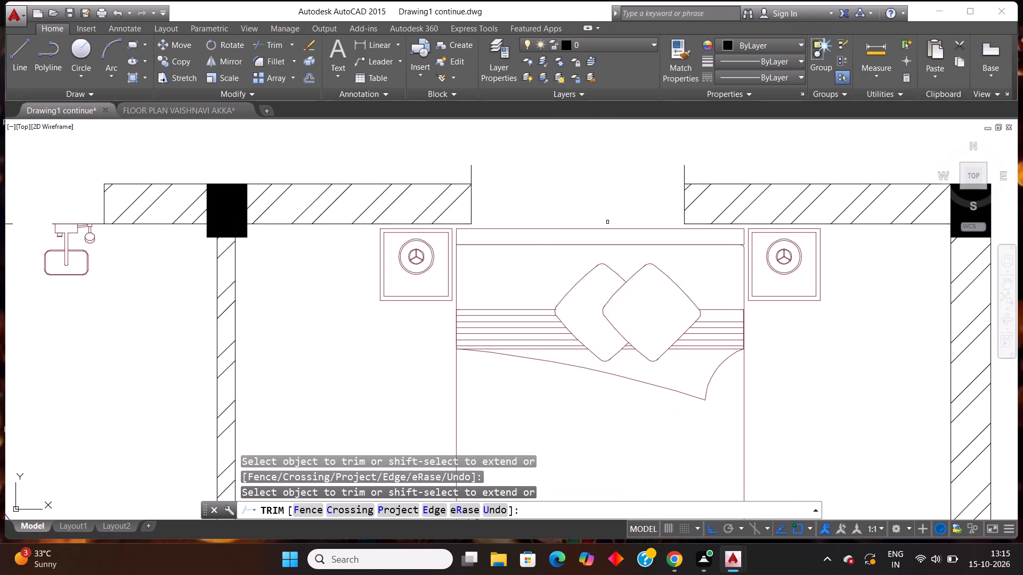
pyautogui.click(464, 168)
pyautogui.click(726, 163)
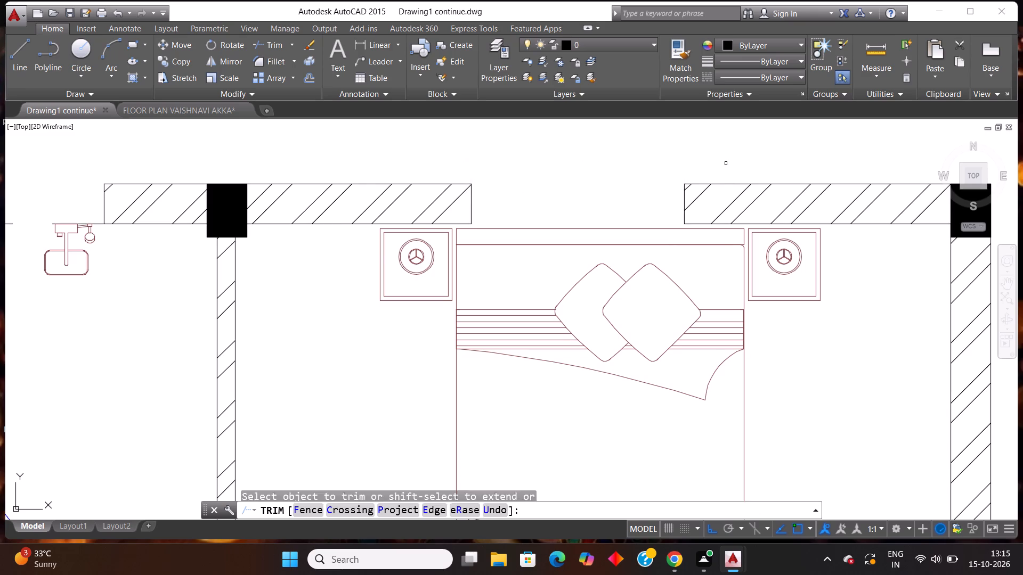
pyautogui.scroll(-3, 563, 163)
pyautogui.press('Escape')
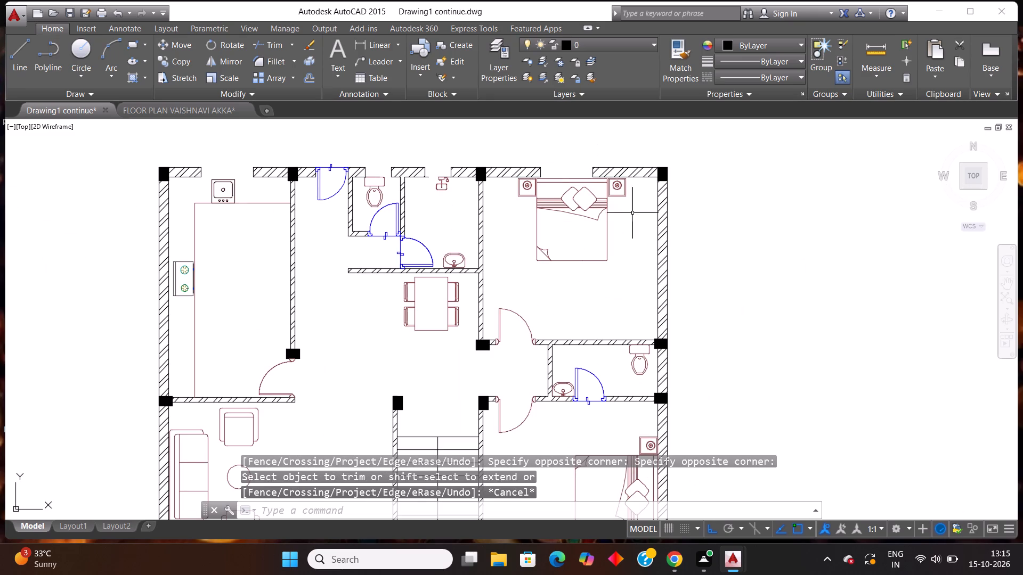
# Draw a horizontal line across the northeast bedroom's east wall, slightly north of the foot of the bed.
pyautogui.press('l')
pyautogui.press('Return')
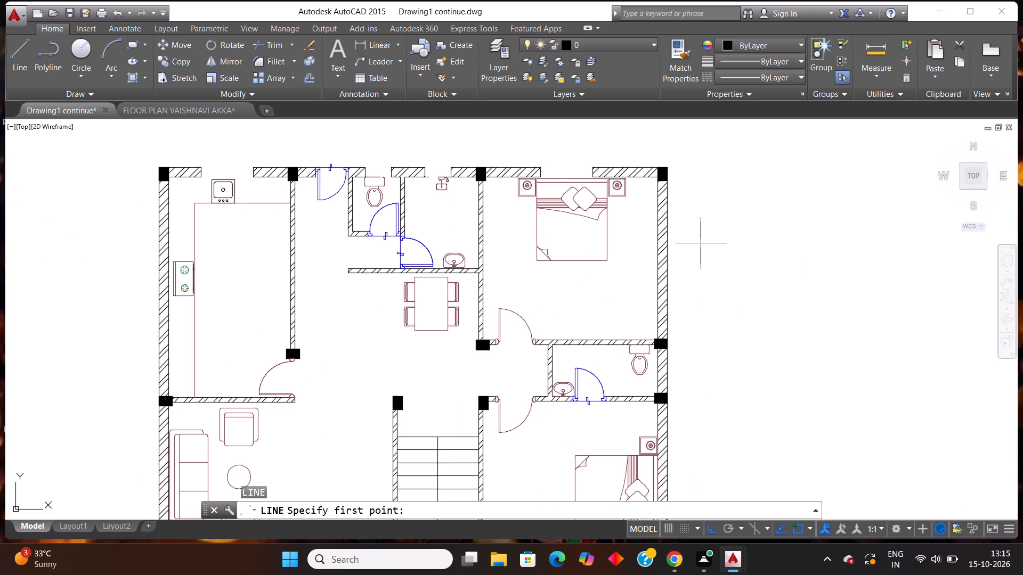
pyautogui.scroll(1, 685, 209)
pyautogui.scroll(2, 668, 277)
pyautogui.click(569, 194)
pyautogui.click(712, 189)
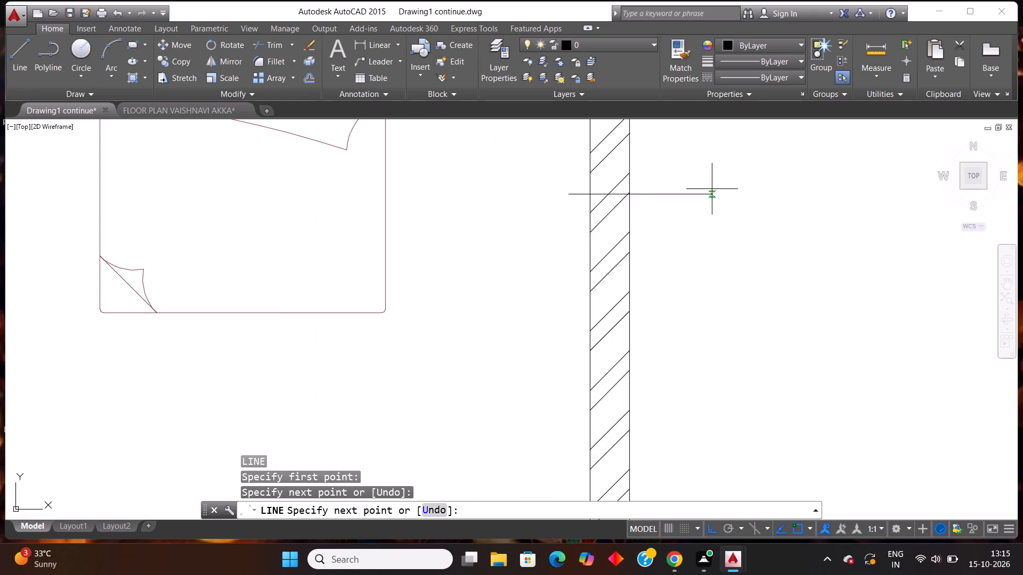
pyautogui.press('Escape')
# Offset the horizontal line across the bedroom's east wall 4' to the south.
pyautogui.write('off')
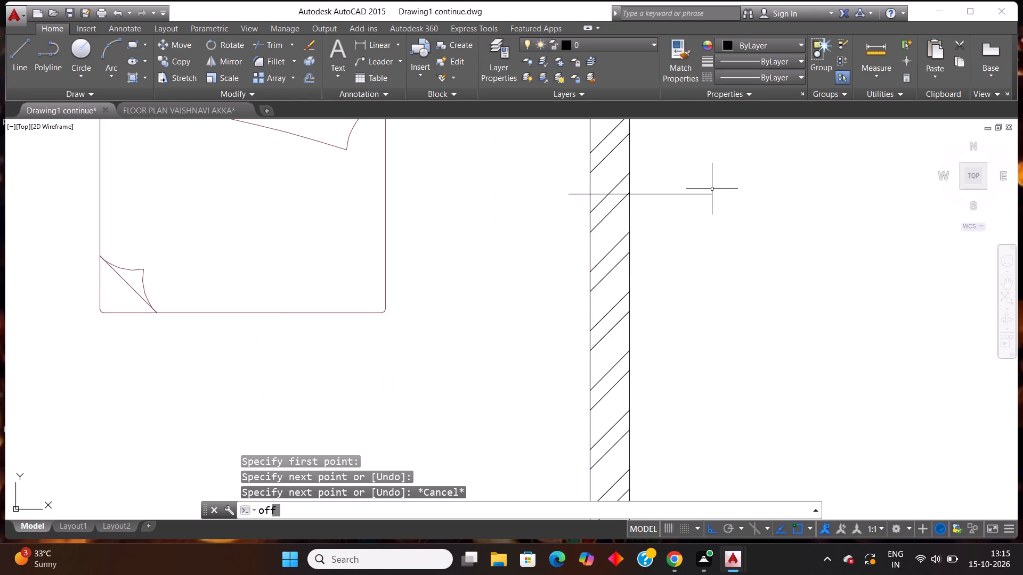
pyautogui.press('Return')
pyautogui.write("4'")
pyautogui.press('Return')
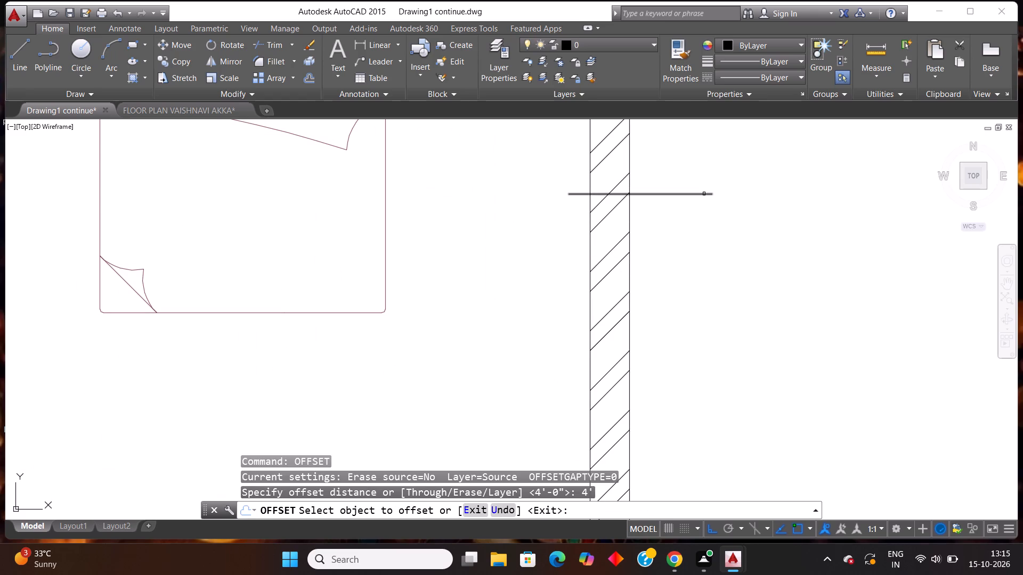
pyautogui.click(704, 194)
pyautogui.moveTo(709, 302); pyautogui.dragTo(715, 302)
pyautogui.press('Escape')
# Trim the wall lines and hatch between the two lines on the bedroom's east wall, plus the jamb line ends projecting on both sides.
pyautogui.write('tr')
pyautogui.press('Return')
pyautogui.press('Return')
pyautogui.click(715, 302)
pyautogui.click(526, 299)
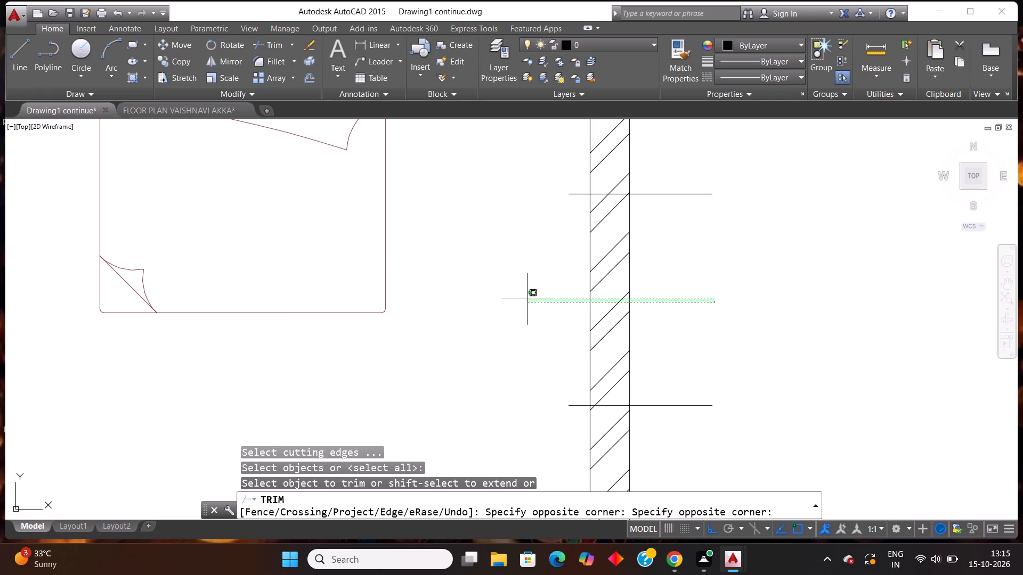
pyautogui.click(687, 185)
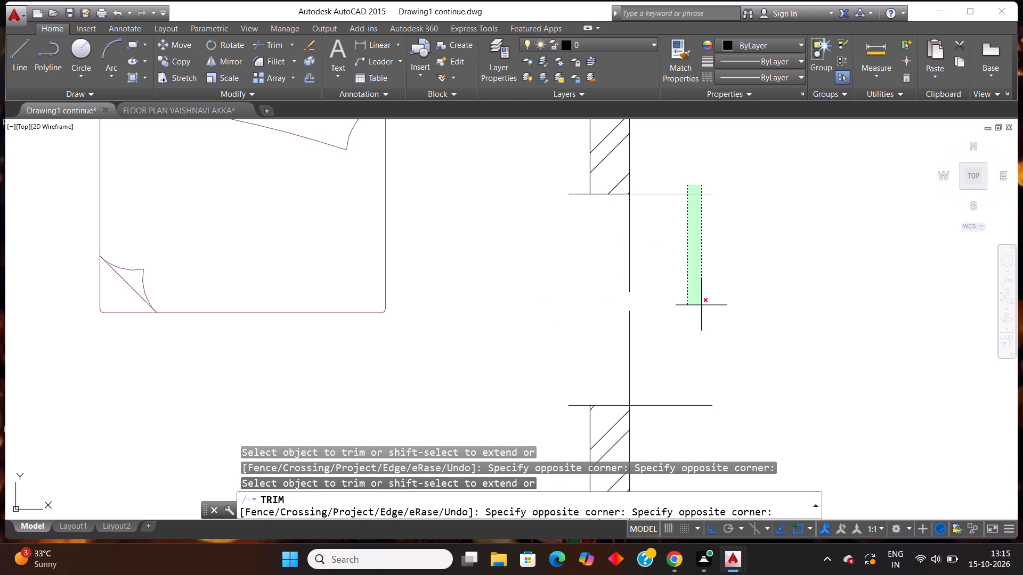
pyautogui.click(719, 415)
pyautogui.click(644, 334)
pyautogui.click(540, 334)
pyautogui.click(614, 285)
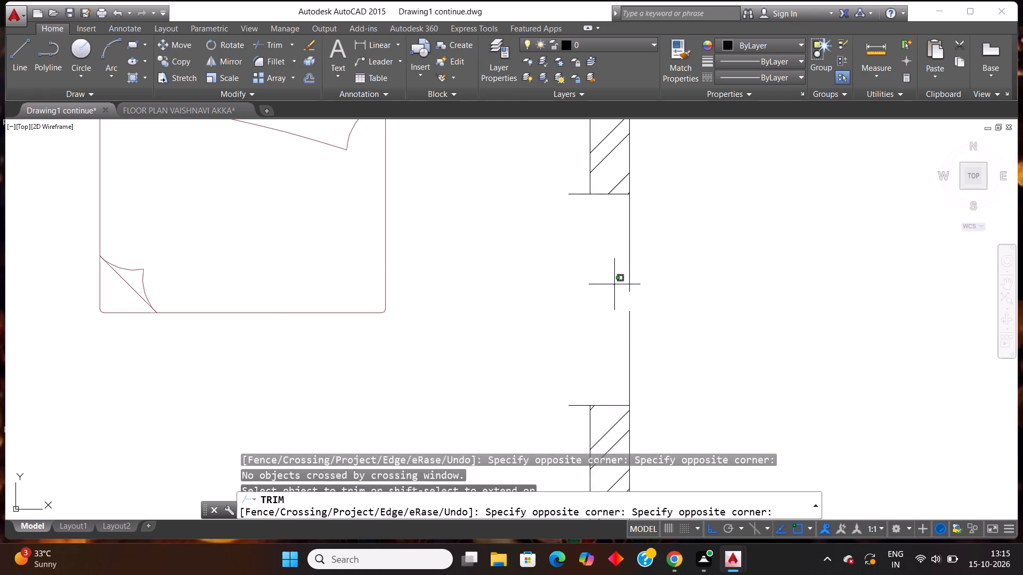
pyautogui.click(690, 236)
pyautogui.click(662, 339)
pyautogui.click(556, 340)
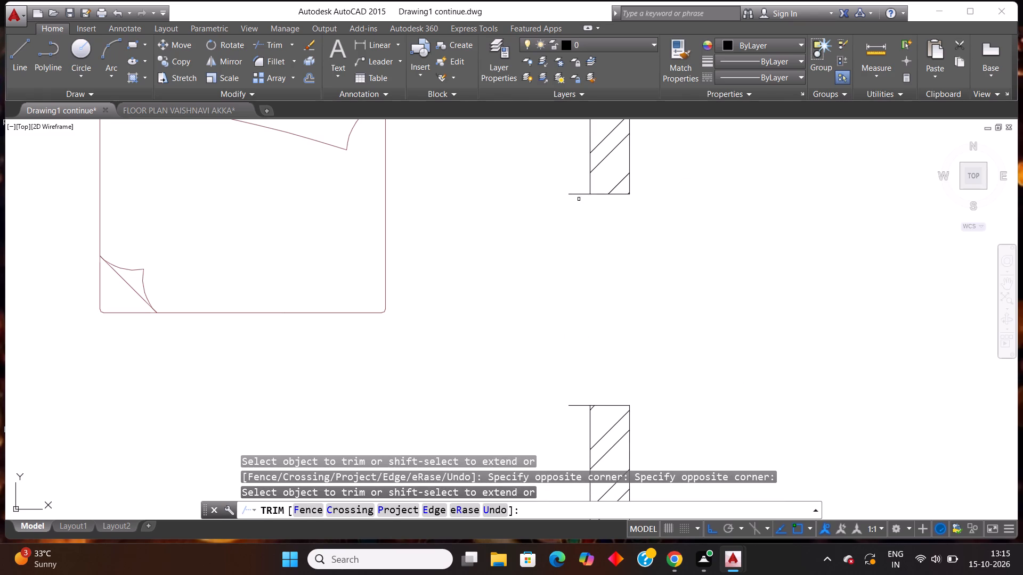
pyautogui.click(578, 195)
pyautogui.click(575, 407)
pyautogui.scroll(-1, 611, 260)
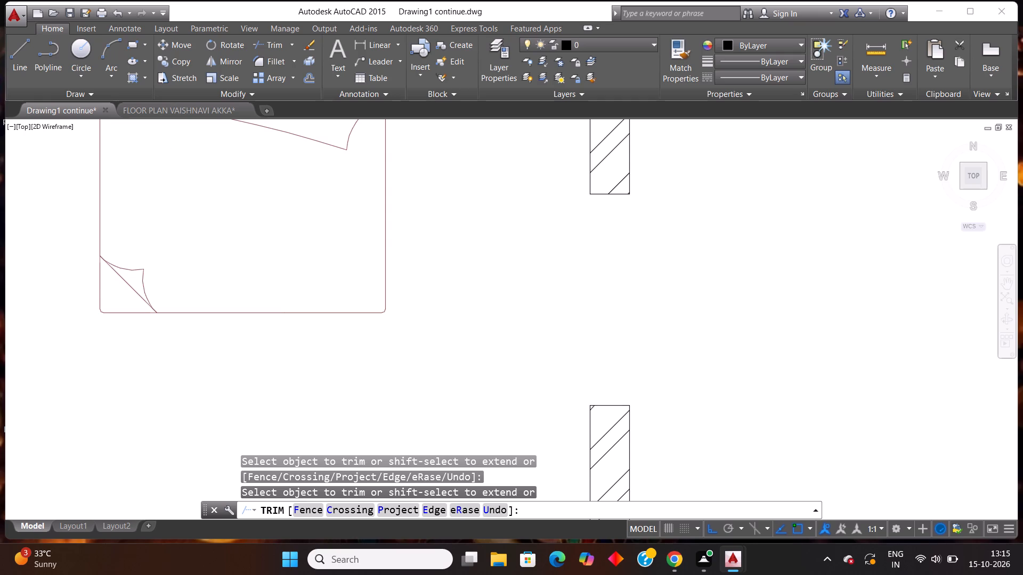
pyautogui.scroll(-2, 611, 260)
pyautogui.scroll(-2, 692, 266)
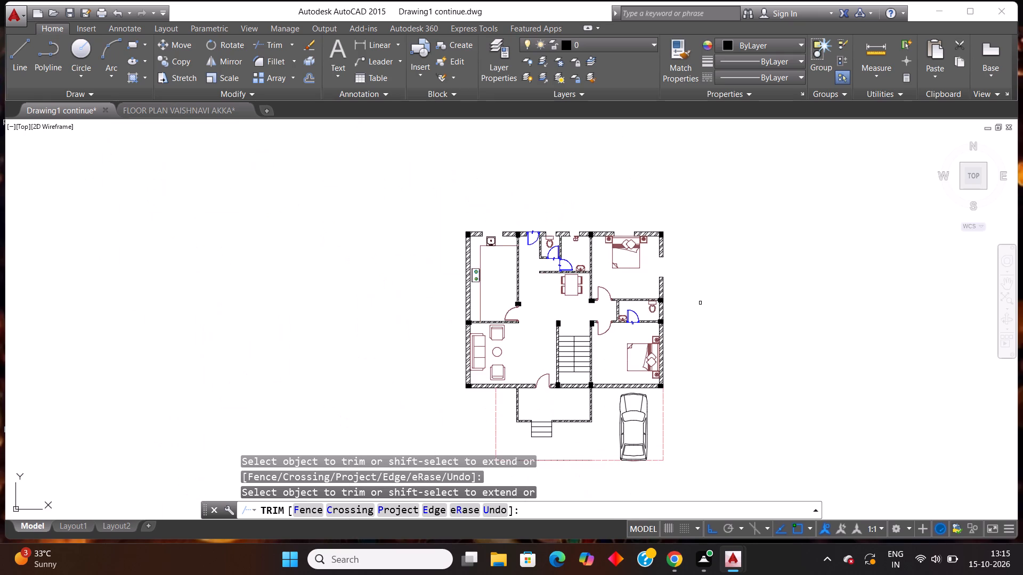
pyautogui.scroll(2, 700, 303)
pyautogui.press('Escape')
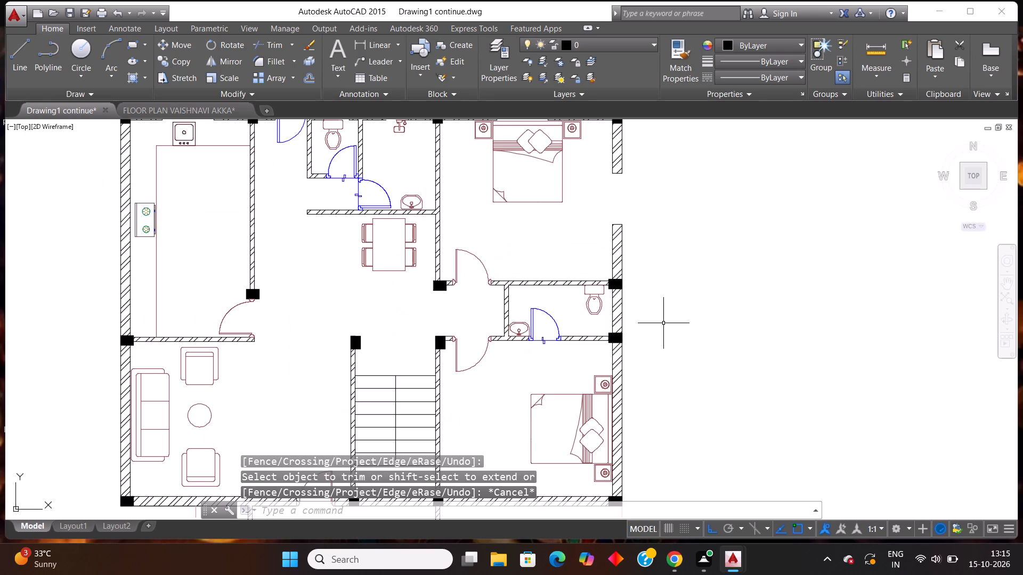
# Draw a horizontal line across the east wall of the toilet room between the two bedrooms, just south of its northeast column.
pyautogui.press('l')
pyautogui.press('Return')
pyautogui.scroll(3, 663, 323)
pyautogui.click(443, 232)
pyautogui.click(546, 234)
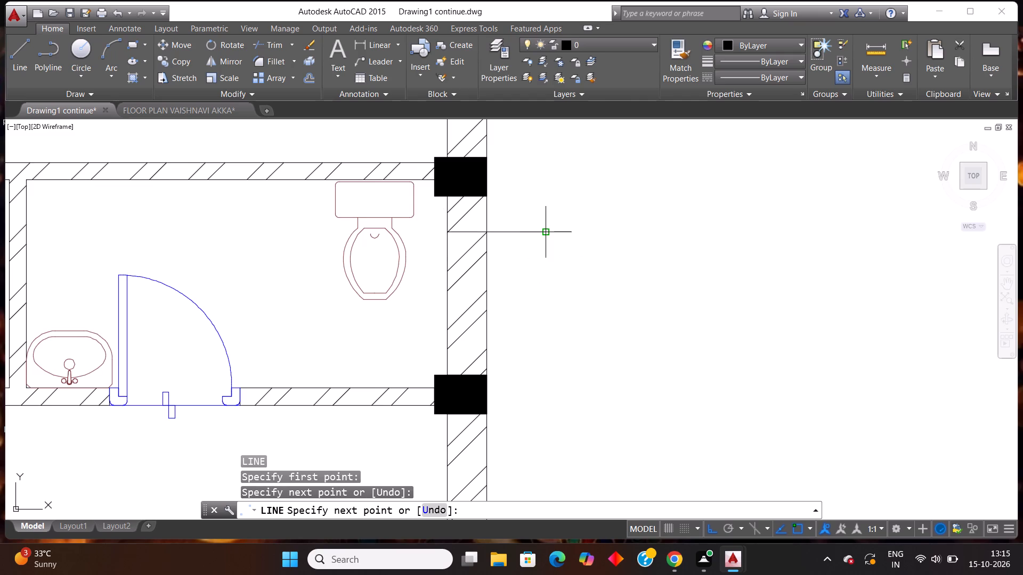
pyautogui.press('Escape')
# Offset the horizontal line across the toilet room's east wall 2' to the south.
pyautogui.write('off')
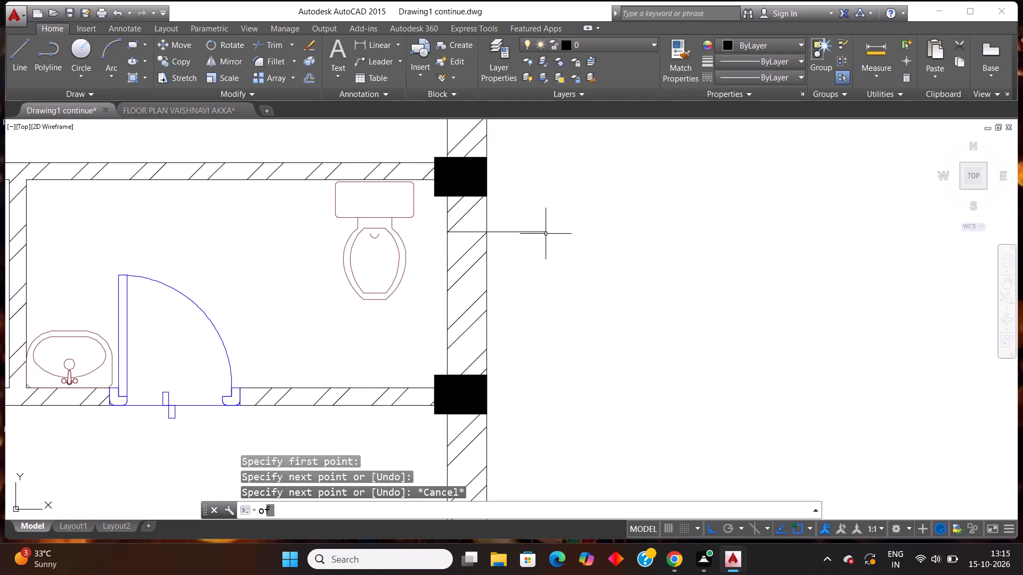
pyautogui.press('Return')
pyautogui.write("2'")
pyautogui.press('Return')
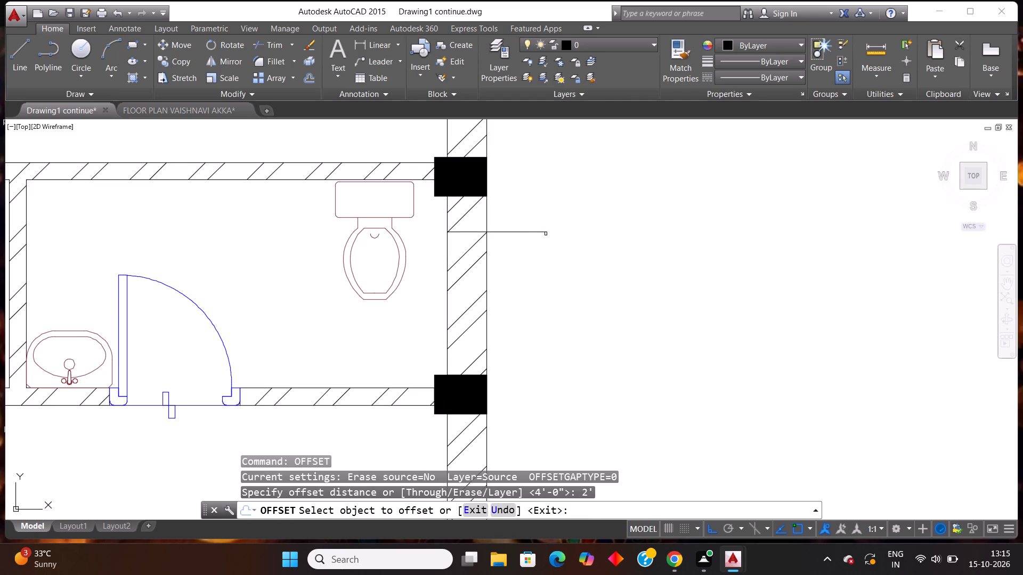
pyautogui.click(532, 232)
pyautogui.click(538, 319)
pyautogui.press('Escape')
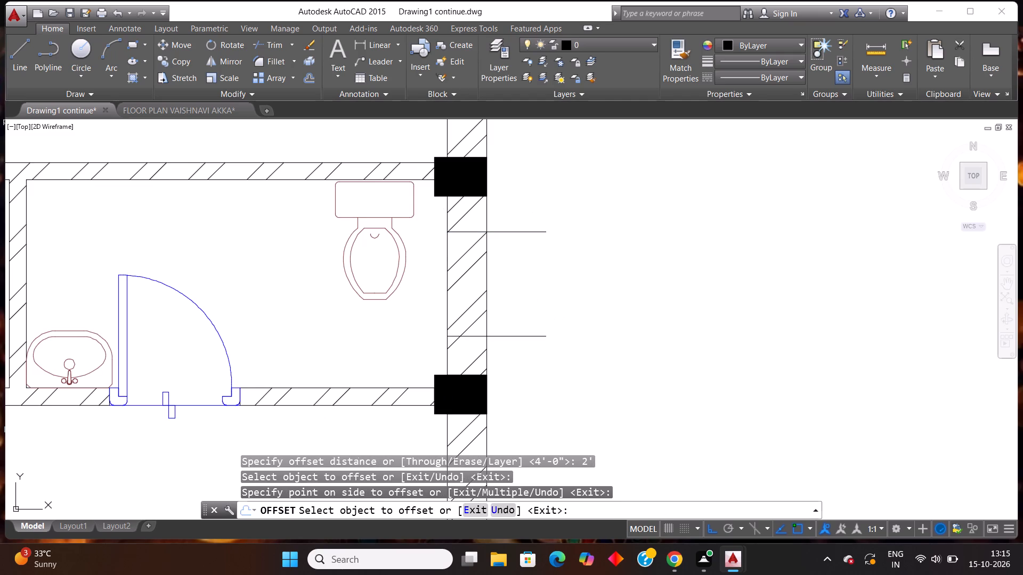
# Trim the wall lines and hatch between the two lines on the toilet's east wall, plus the jamb line ends projecting outside.
pyautogui.write('tr')
pyautogui.press('Return')
pyautogui.press('Return')
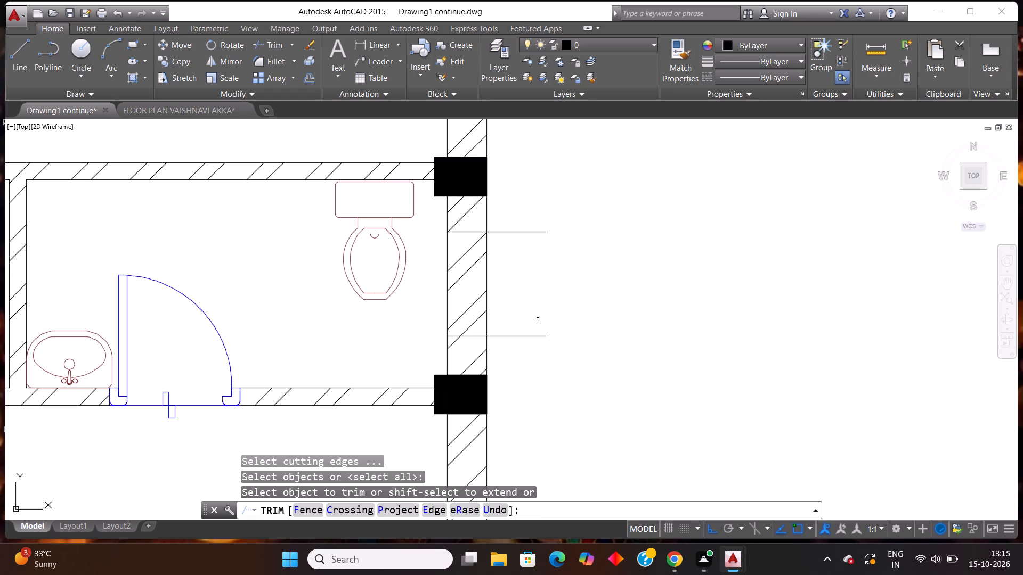
pyautogui.click(516, 278)
pyautogui.click(419, 293)
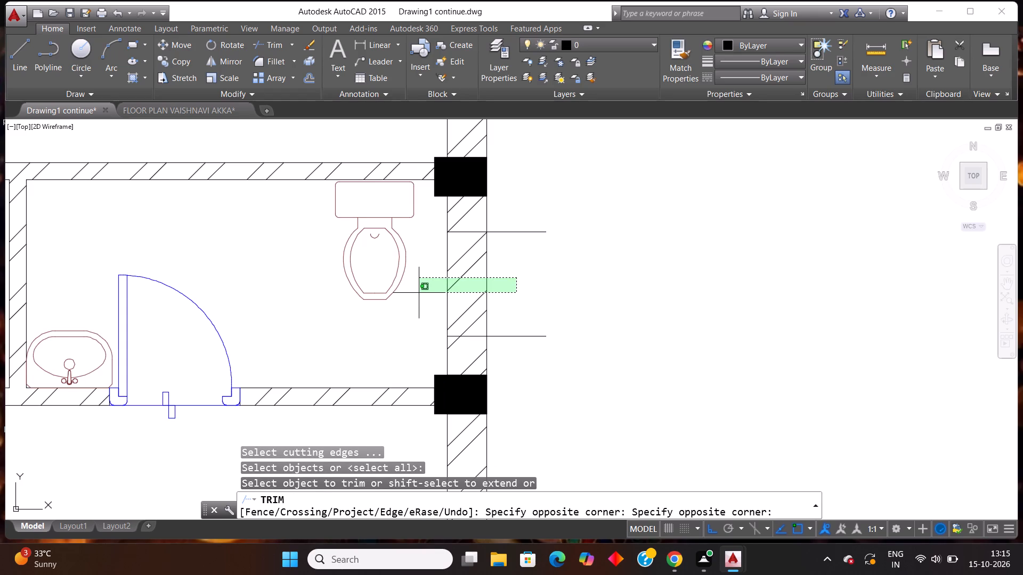
pyautogui.click(535, 232)
pyautogui.click(546, 338)
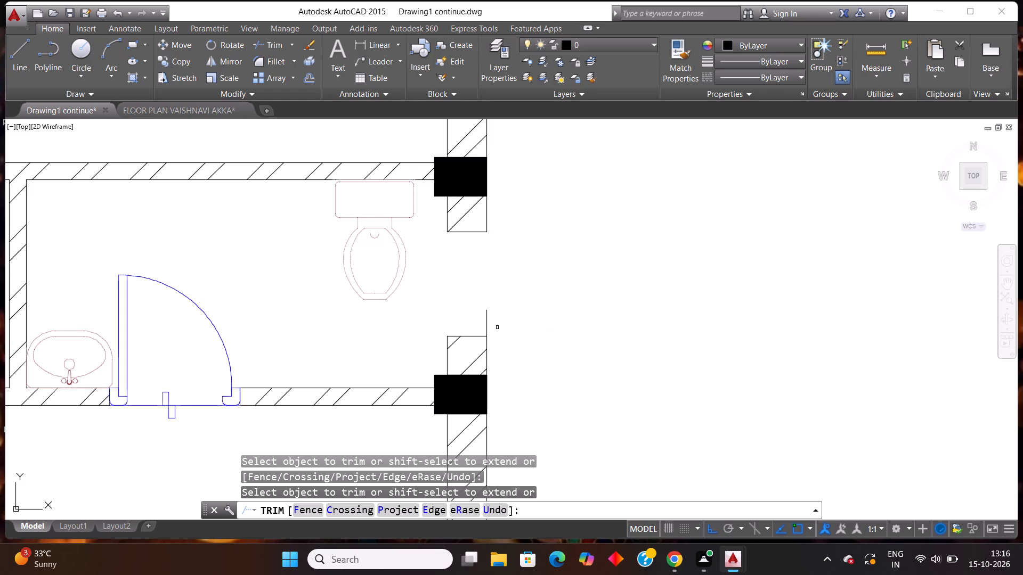
pyautogui.click(488, 320)
pyautogui.press('Escape')
# Draw a horizontal line across the southeast bedroom's east wall, slightly north of the northern bedside table.
pyautogui.scroll(-3, 514, 202)
pyautogui.scroll(-1, 569, 218)
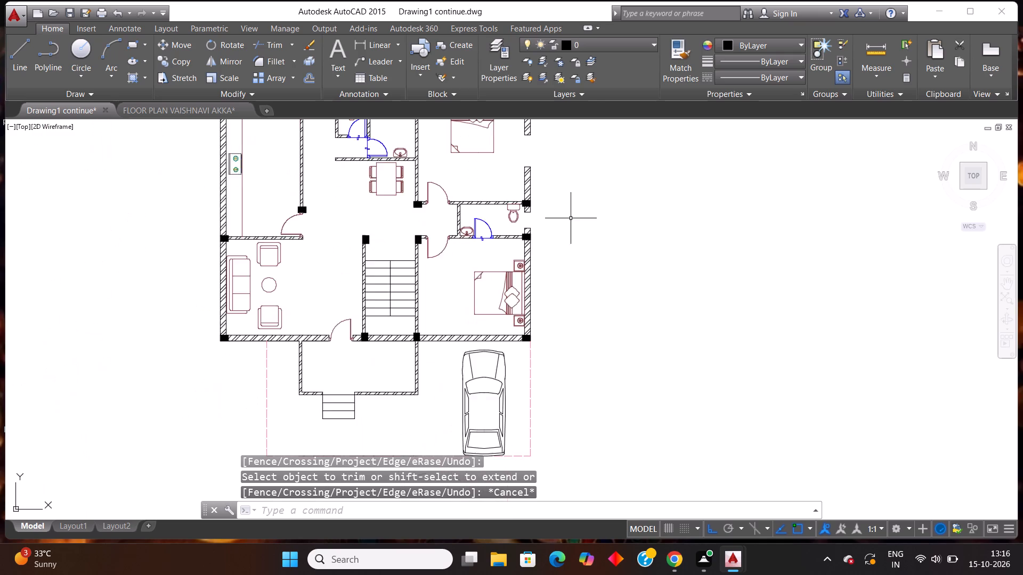
pyautogui.scroll(-1, 571, 218)
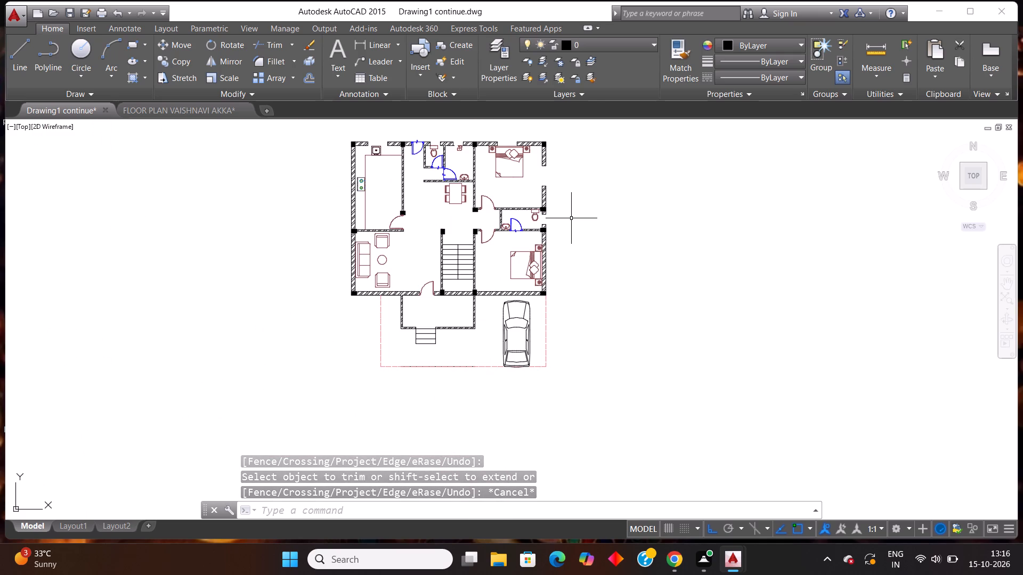
pyautogui.scroll(1, 550, 277)
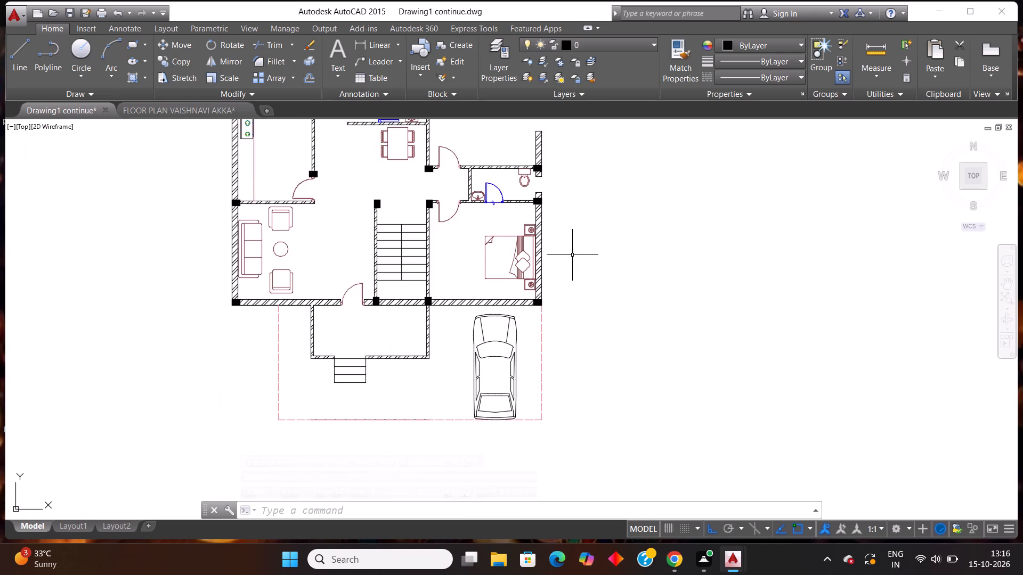
pyautogui.scroll(1, 580, 242)
pyautogui.press('Escape')
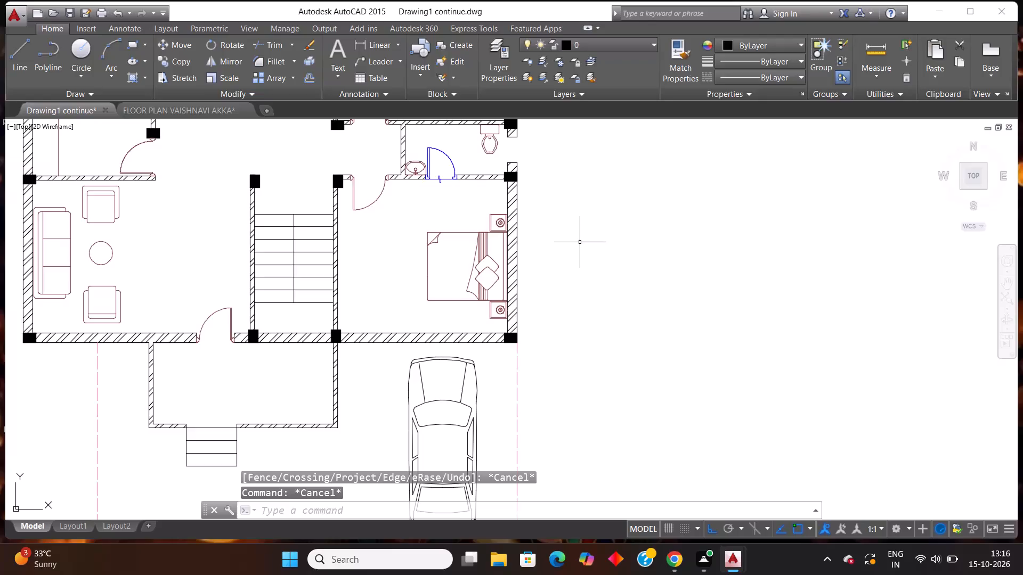
pyautogui.scroll(2, 566, 228)
pyautogui.press('l')
pyautogui.press('Return')
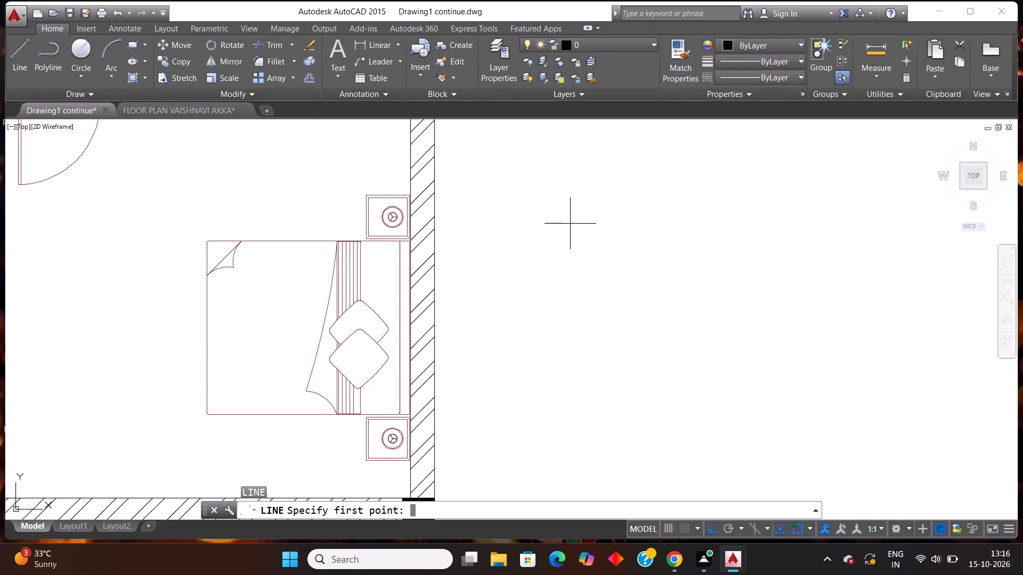
pyautogui.scroll(1, 459, 186)
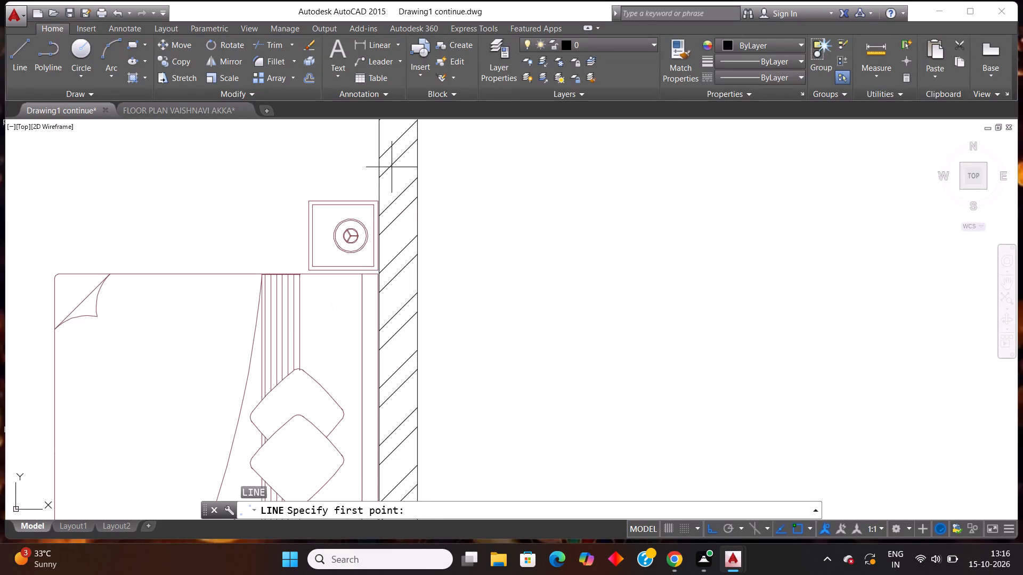
pyautogui.click(377, 180)
pyautogui.click(508, 181)
pyautogui.press('Escape')
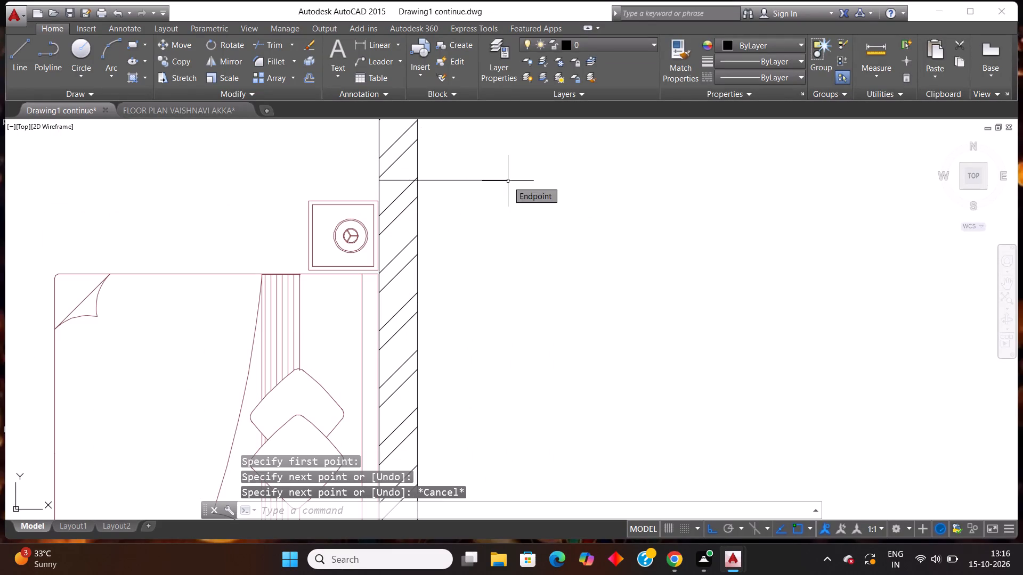
# Offset the horizontal line across the southeast bedroom's east wall 4' to the south.
pyautogui.write('off')
pyautogui.press('Return')
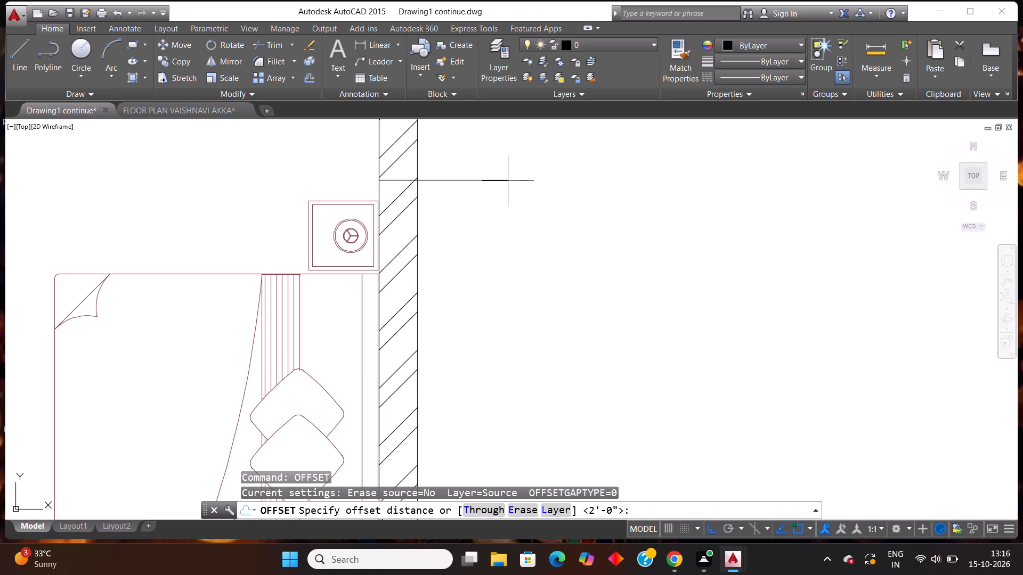
pyautogui.write("4'")
pyautogui.press('Return')
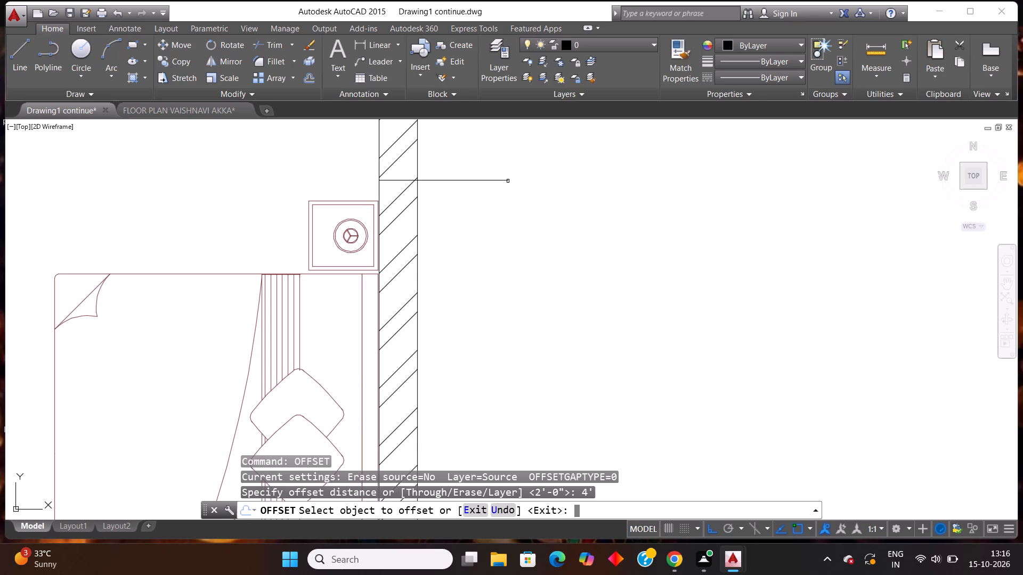
pyautogui.click(494, 182)
pyautogui.click(511, 289)
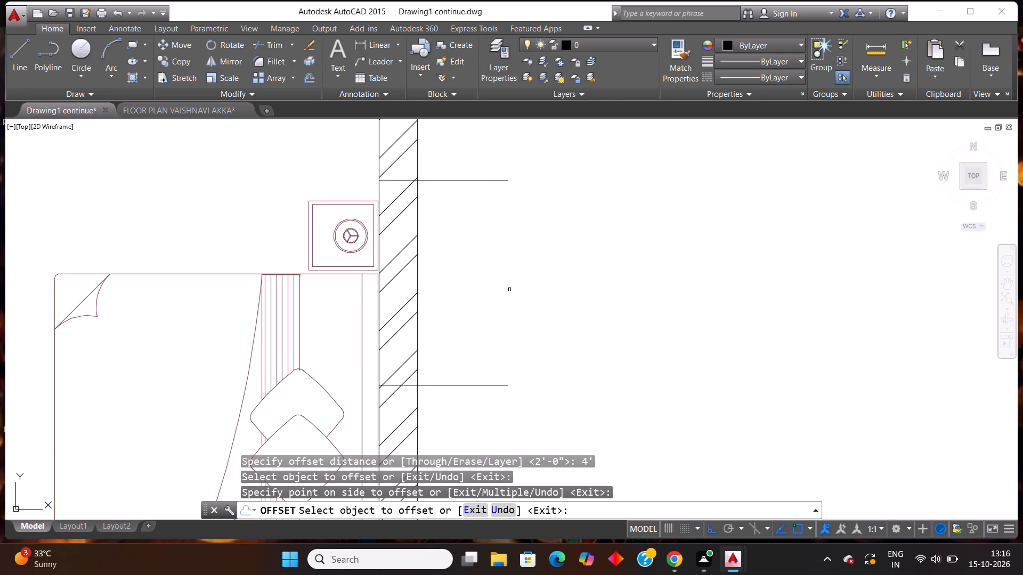
pyautogui.press('Escape')
# Trim the wall lines and hatch between the two lines on the southeast bedroom's east wall, plus the jamb line ends projecting outside.
pyautogui.scroll(-2, 566, 290)
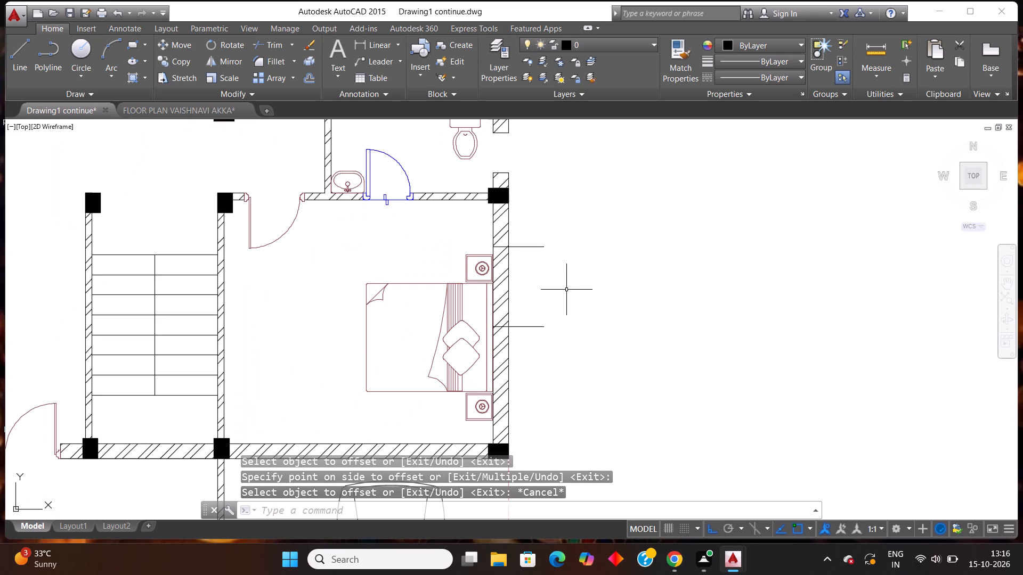
pyautogui.write('tr')
pyautogui.press('Return')
pyautogui.press('Return')
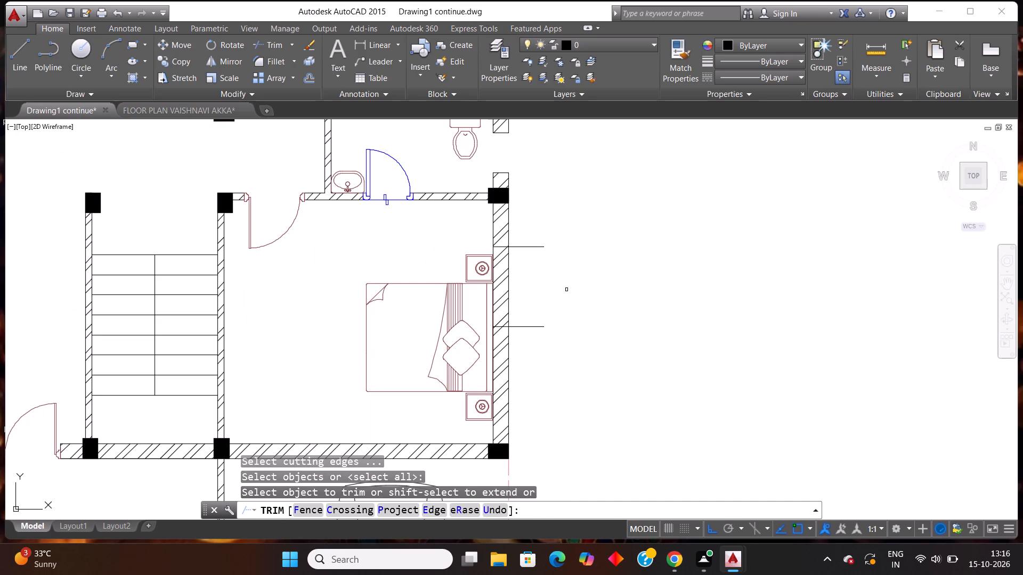
pyautogui.click(545, 282)
pyautogui.click(434, 281)
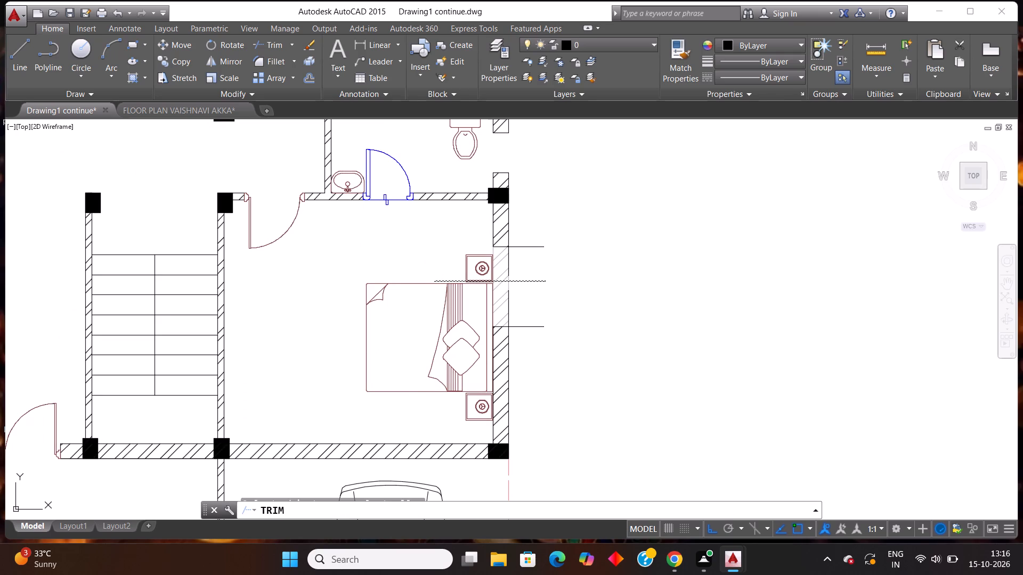
pyautogui.click(534, 245)
pyautogui.click(536, 328)
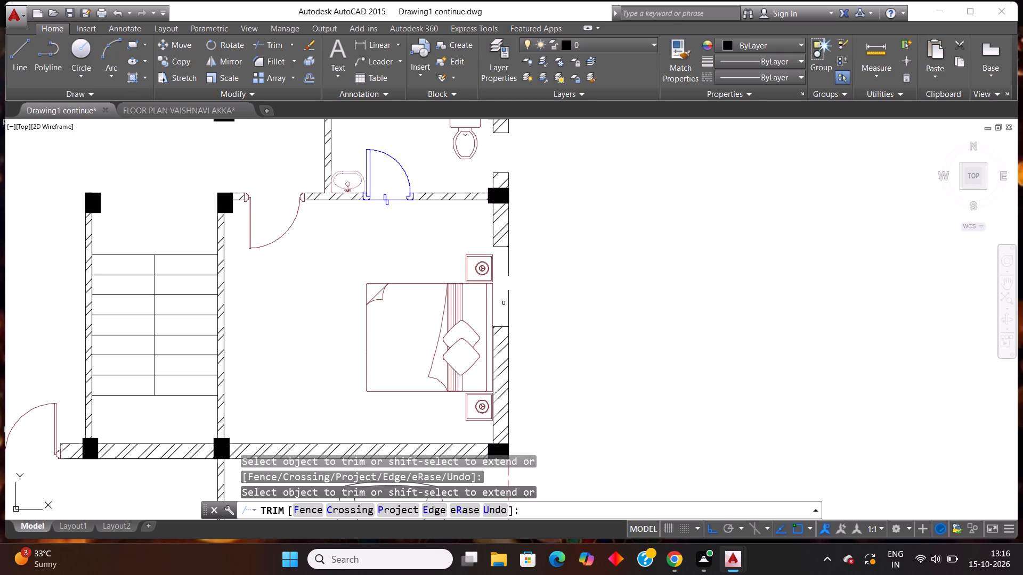
pyautogui.click(505, 303)
pyautogui.click(553, 299)
pyautogui.click(506, 261)
pyautogui.click(516, 263)
pyautogui.scroll(-3, 531, 273)
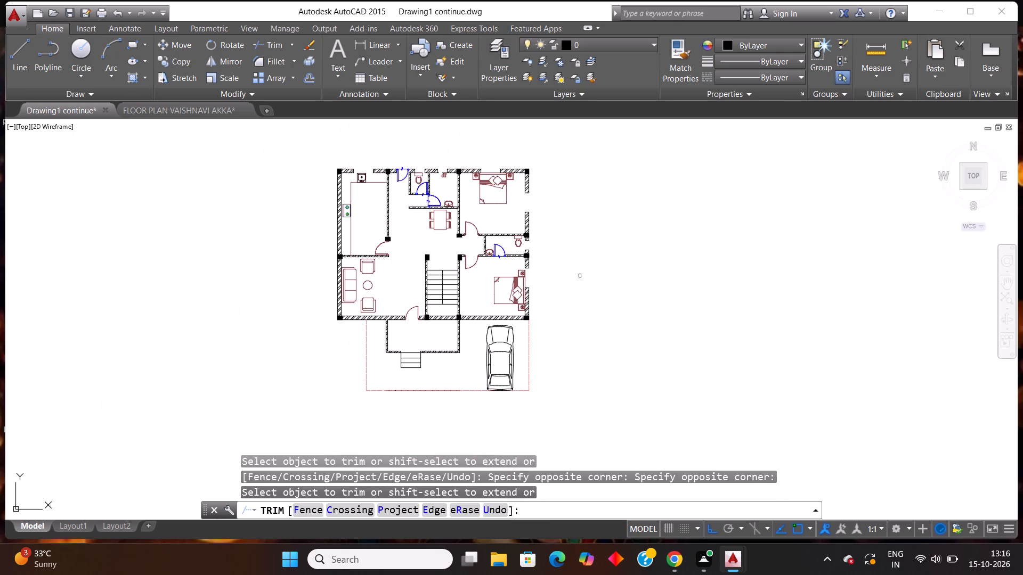
pyautogui.press('Escape')
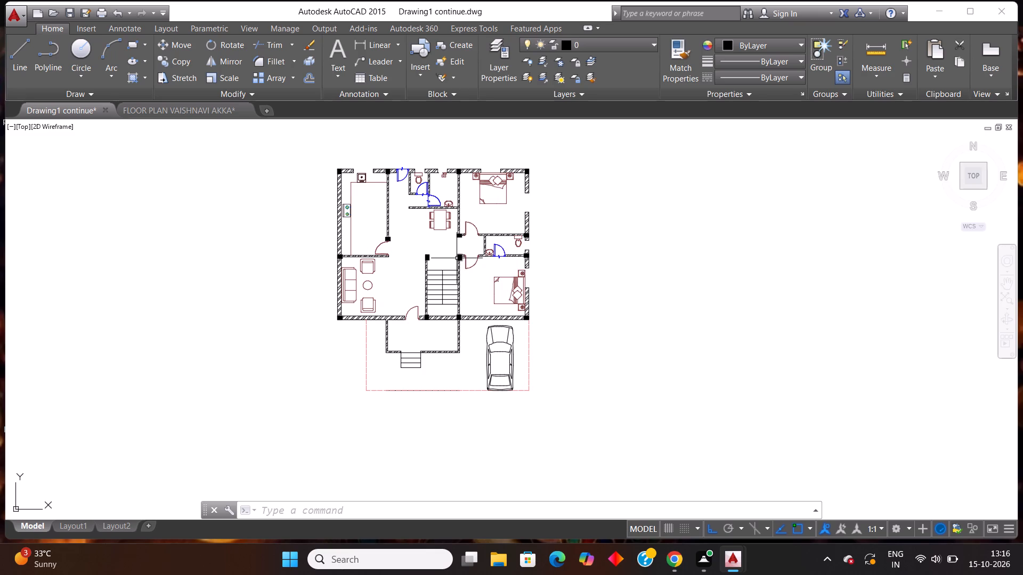
# Draw a vertical line across the southeast bedroom's south wall, a short distance east of the column at the staircase corner.
pyautogui.scroll(1, 569, 285)
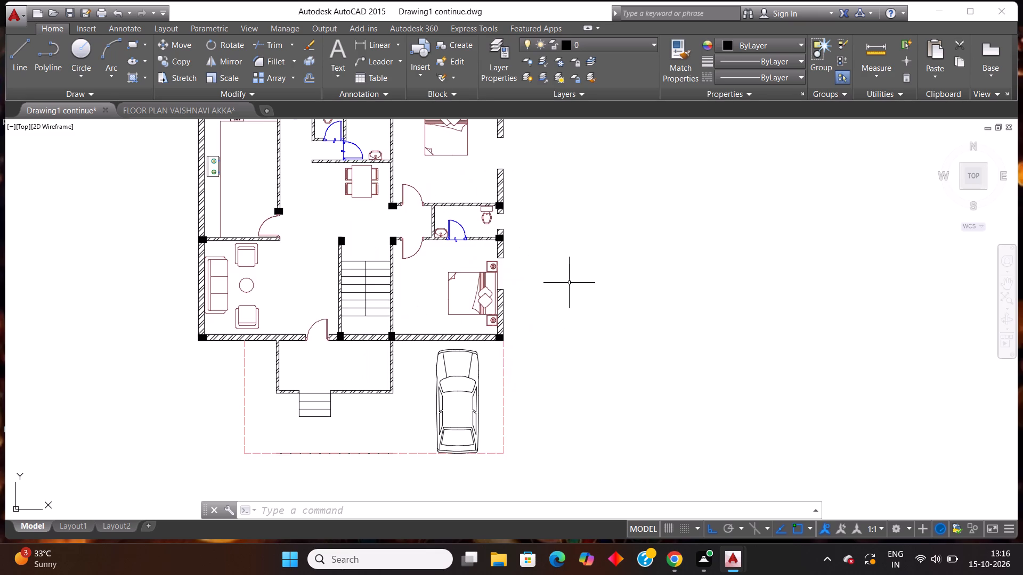
pyautogui.scroll(1, 565, 273)
pyautogui.press('l')
pyautogui.press('Return')
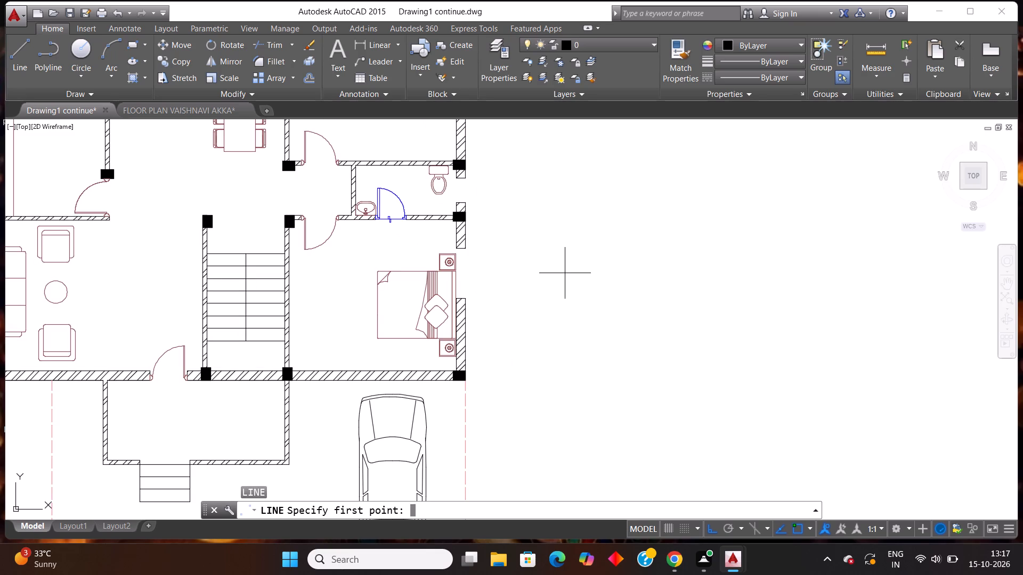
pyautogui.scroll(2, 356, 373)
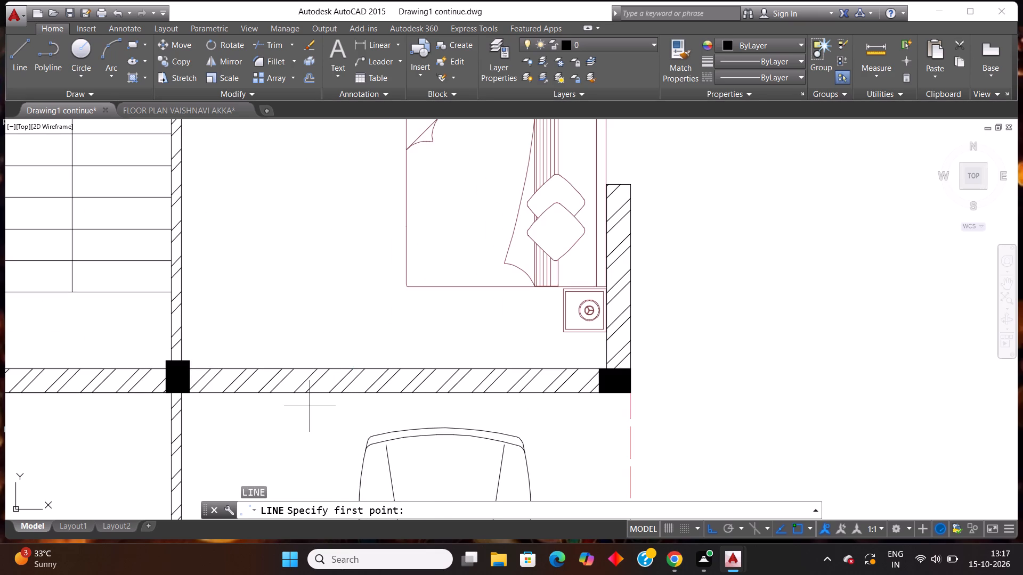
pyautogui.click(310, 406)
pyautogui.click(328, 323)
pyautogui.press('Escape')
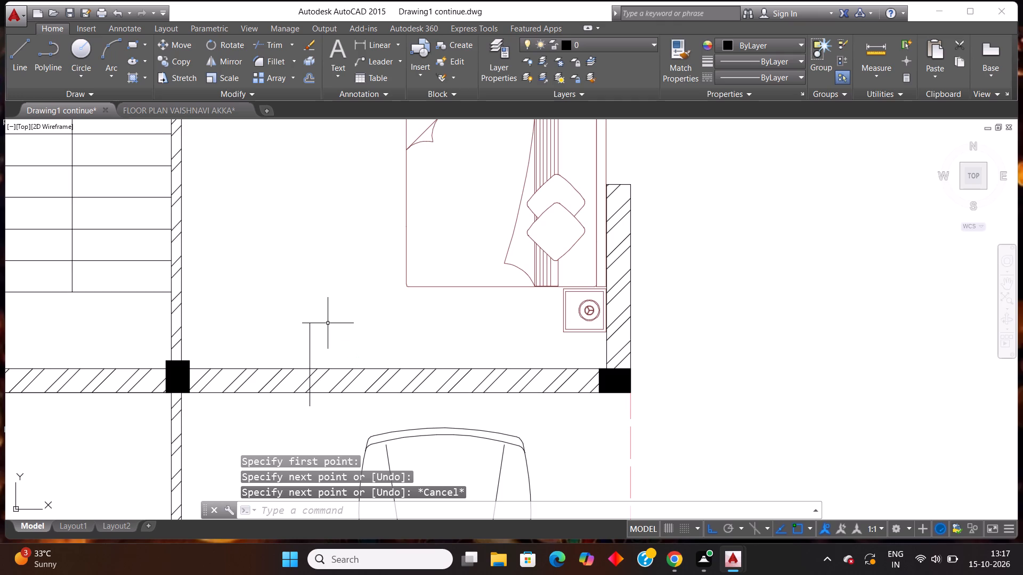
# Offset the vertical line across the southeast bedroom's south wall 4' to the east.
pyautogui.write('off')
pyautogui.press('Return')
pyautogui.write("4'")
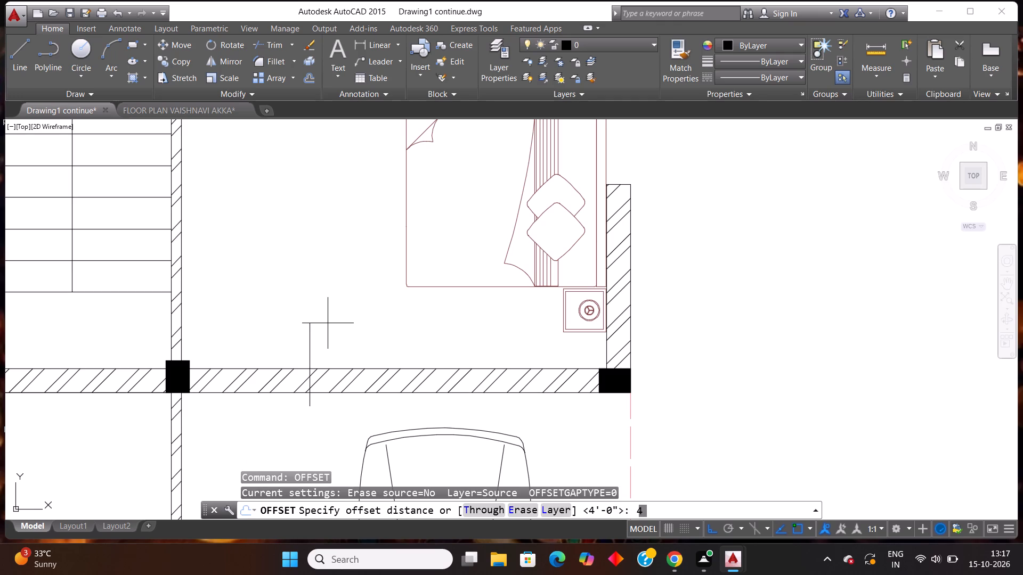
pyautogui.press('Return')
pyautogui.click(309, 333)
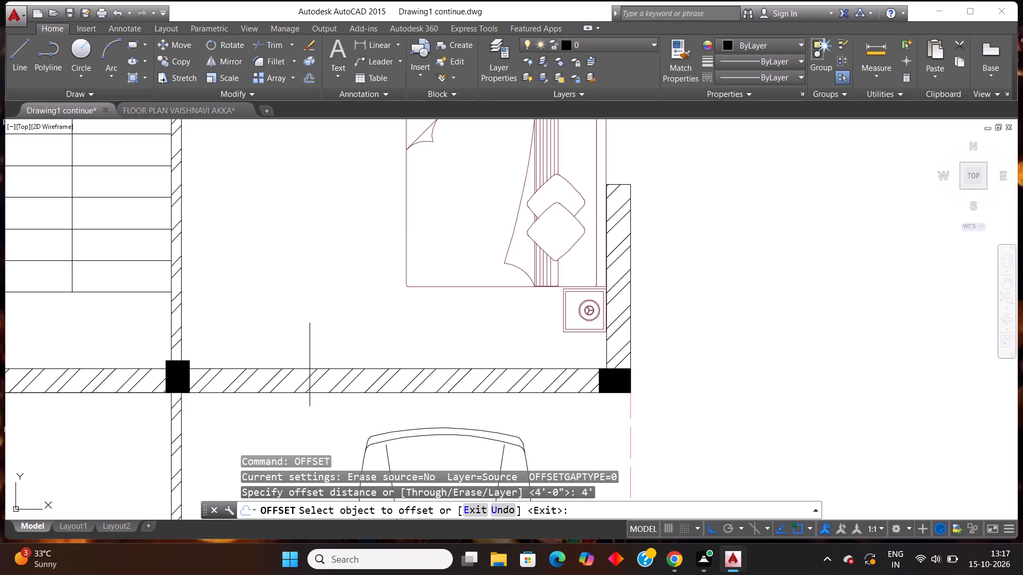
pyautogui.click(479, 332)
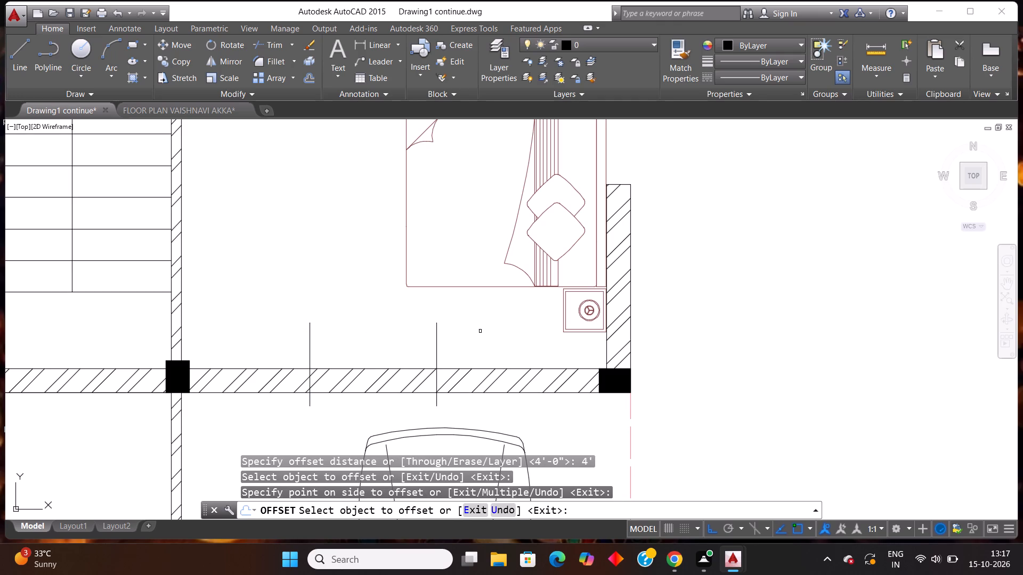
pyautogui.press('Escape')
# Trim the wall lines and hatch between the two lines on the bedroom's south wall, plus the jamb line ends projecting on both sides.
pyautogui.write('tr')
pyautogui.press('Return')
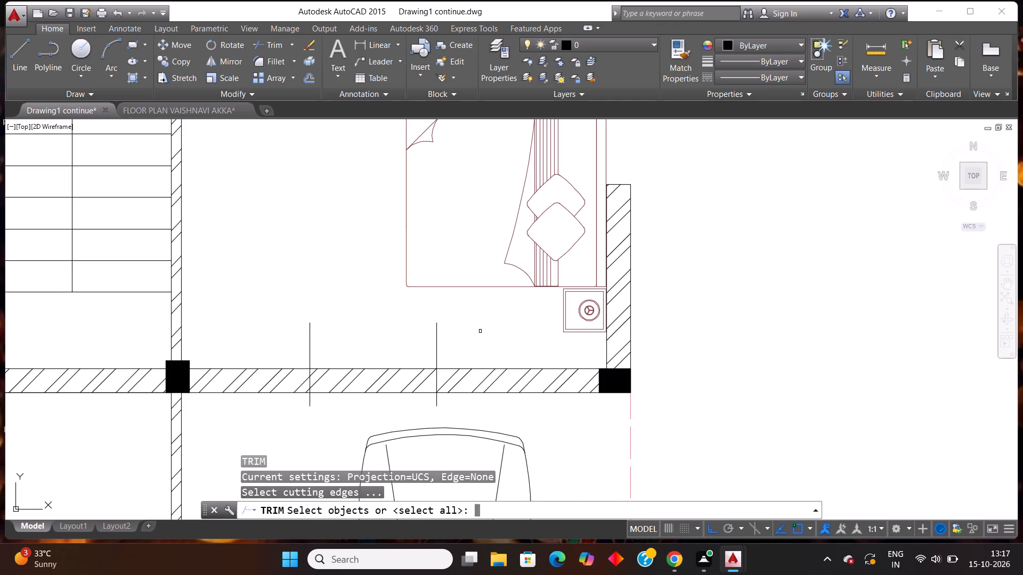
pyautogui.press('Return')
pyautogui.click(365, 416)
pyautogui.click(362, 297)
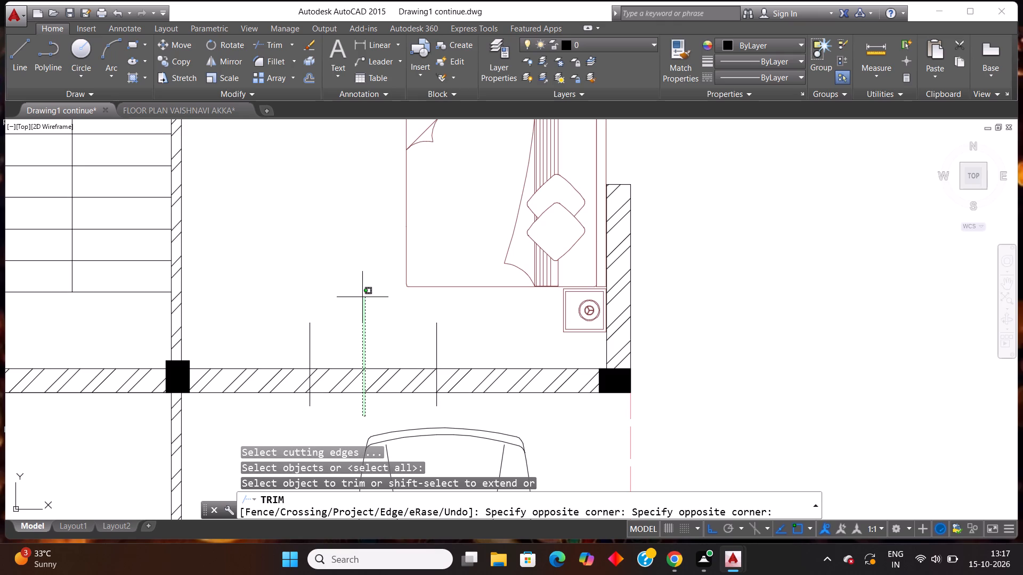
pyautogui.click(311, 345)
pyautogui.click(330, 396)
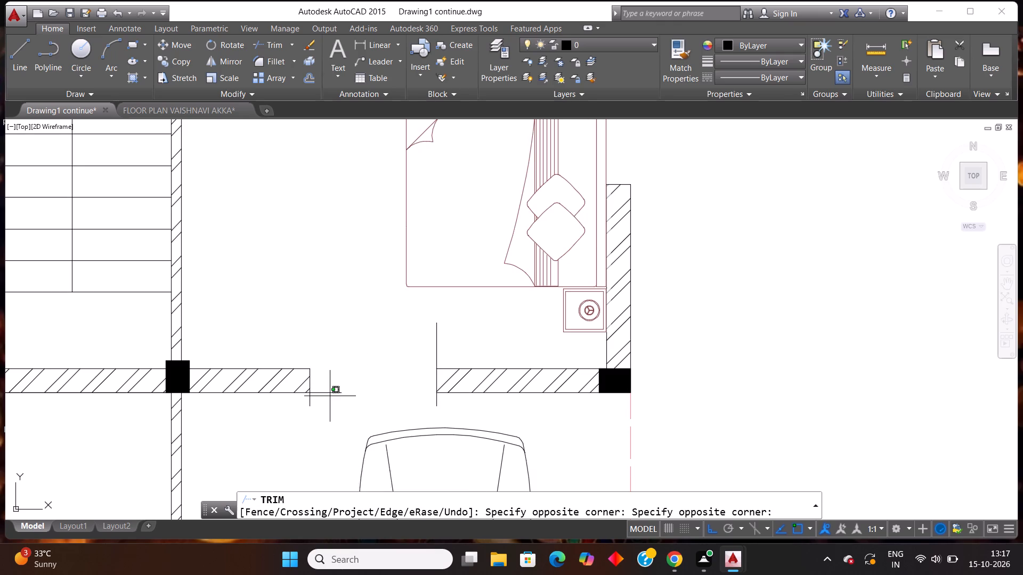
pyautogui.click(322, 360)
pyautogui.click(319, 397)
pyautogui.click(295, 409)
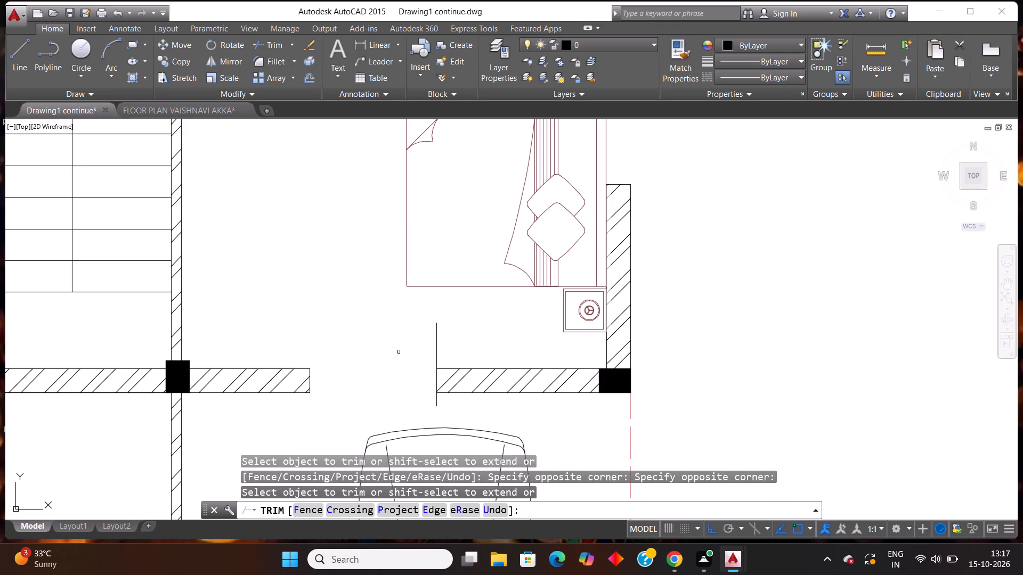
pyautogui.click(400, 352)
pyautogui.click(494, 331)
pyautogui.moveTo(454, 401); pyautogui.dragTo(447, 405)
pyautogui.click(421, 405)
pyautogui.scroll(-3, 475, 362)
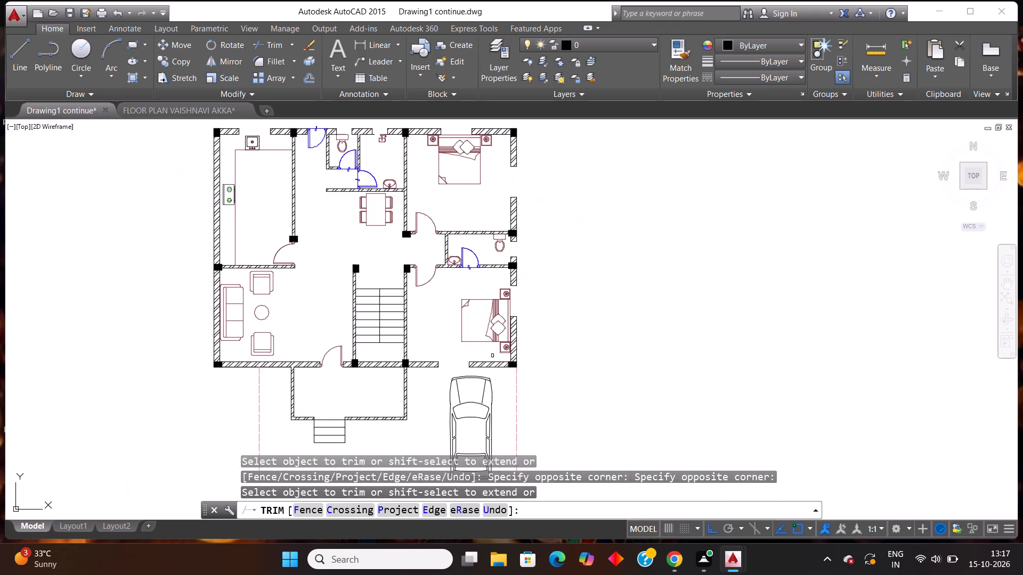
# Draw a horizontal line across the kitchen's west wall, between the northwest corner column and the stove.
pyautogui.scroll(-1, 500, 352)
pyautogui.press('Escape')
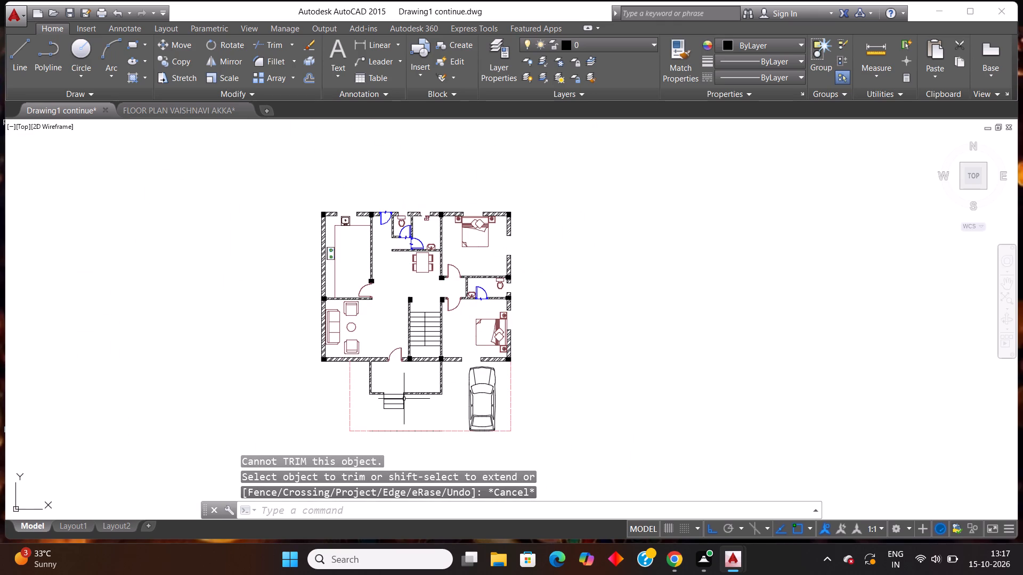
pyautogui.press('l')
pyautogui.press('Return')
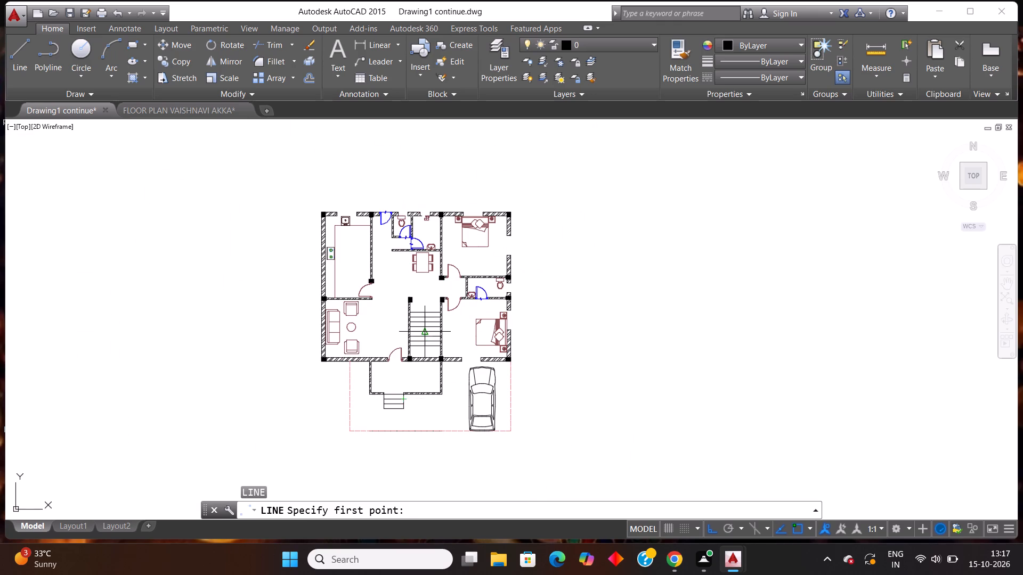
pyautogui.scroll(-1, 404, 333)
pyautogui.scroll(2, 382, 364)
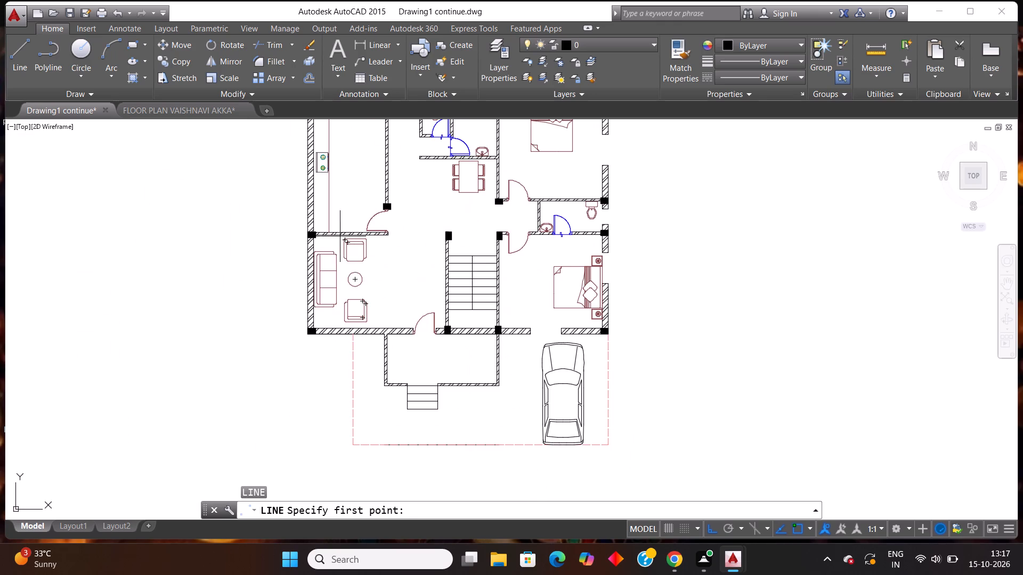
pyautogui.scroll(-2, 334, 227)
pyautogui.scroll(2, 344, 180)
pyautogui.click(303, 199)
pyautogui.click(282, 196)
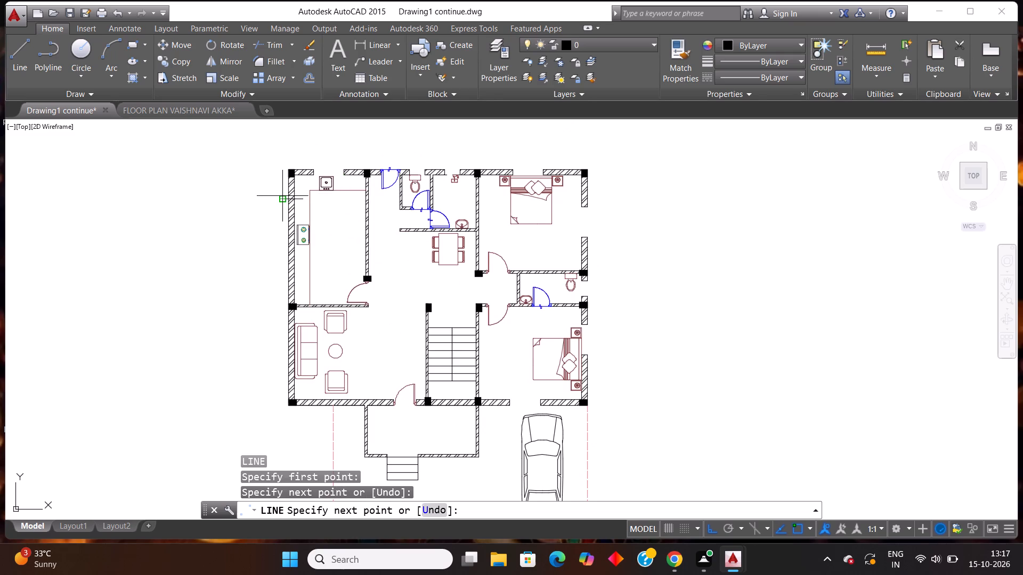
pyautogui.press('Escape')
# Offset the horizontal line across the kitchen's west wall 4' to the south.
pyautogui.write('off')
pyautogui.press('Return')
pyautogui.write("4'")
pyautogui.press('Return')
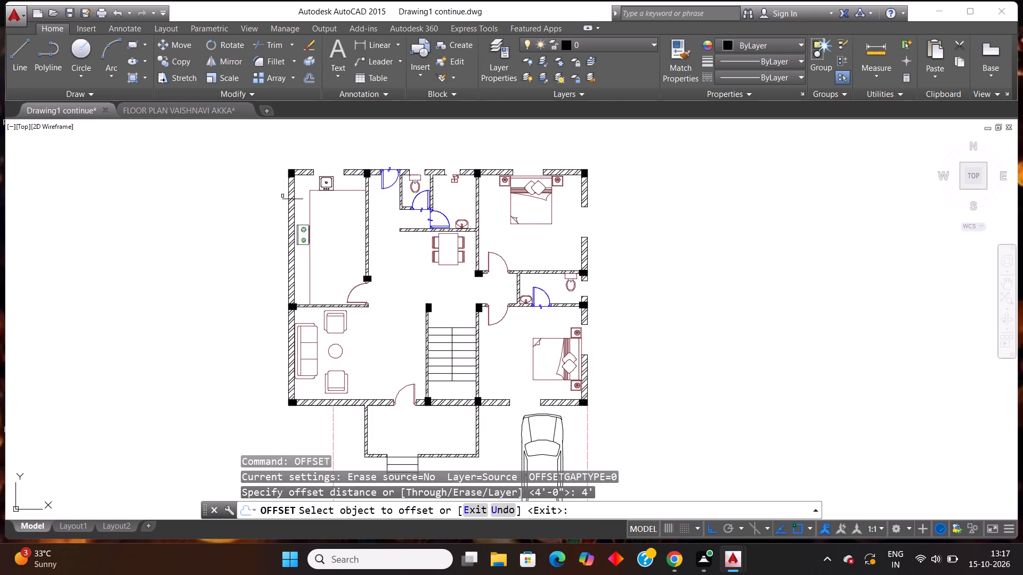
pyautogui.scroll(2, 280, 195)
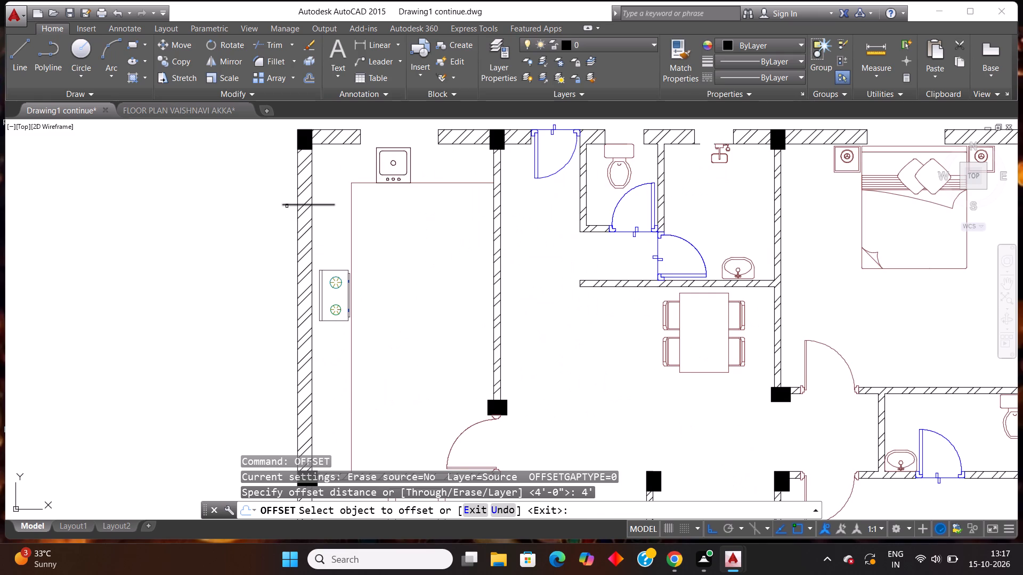
pyautogui.click(287, 206)
pyautogui.click(233, 294)
pyautogui.press('Escape')
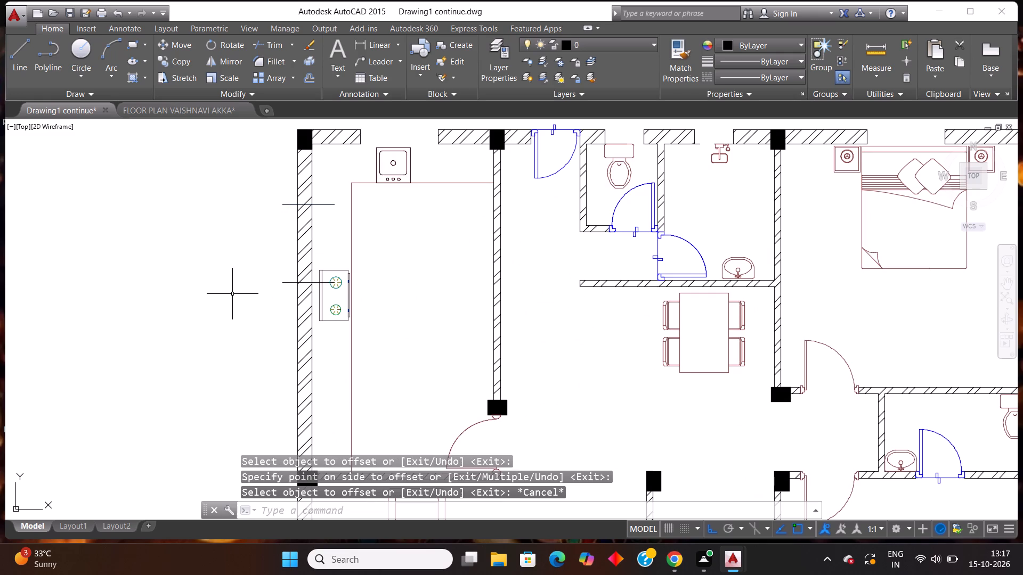
# Trim the wall lines and hatch between the two lines on the kitchen's west wall, plus the jamb line ends projecting on both sides.
pyautogui.write('tr')
pyautogui.press('Return')
pyautogui.press('Return')
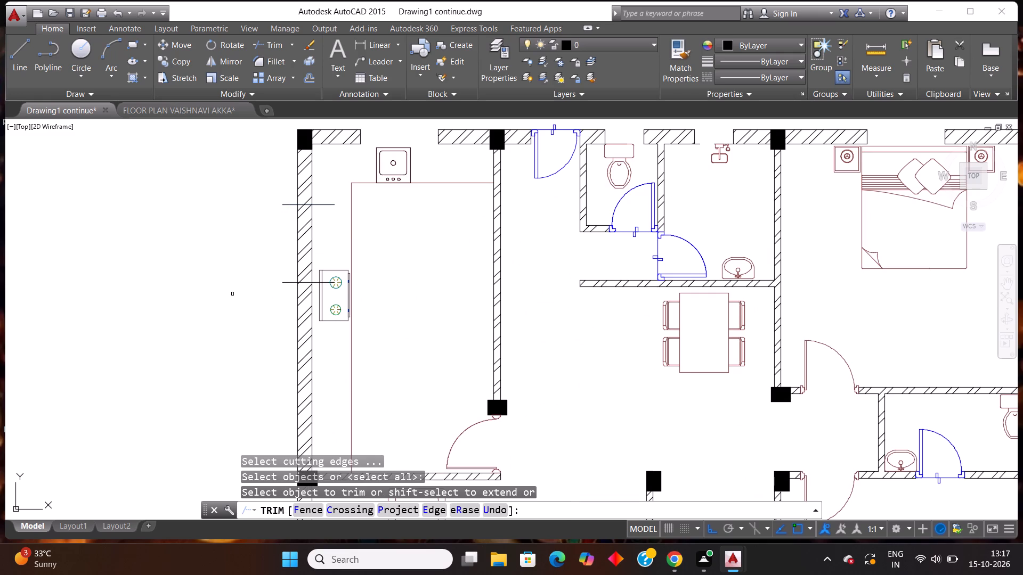
pyautogui.click(323, 234)
pyautogui.click(265, 243)
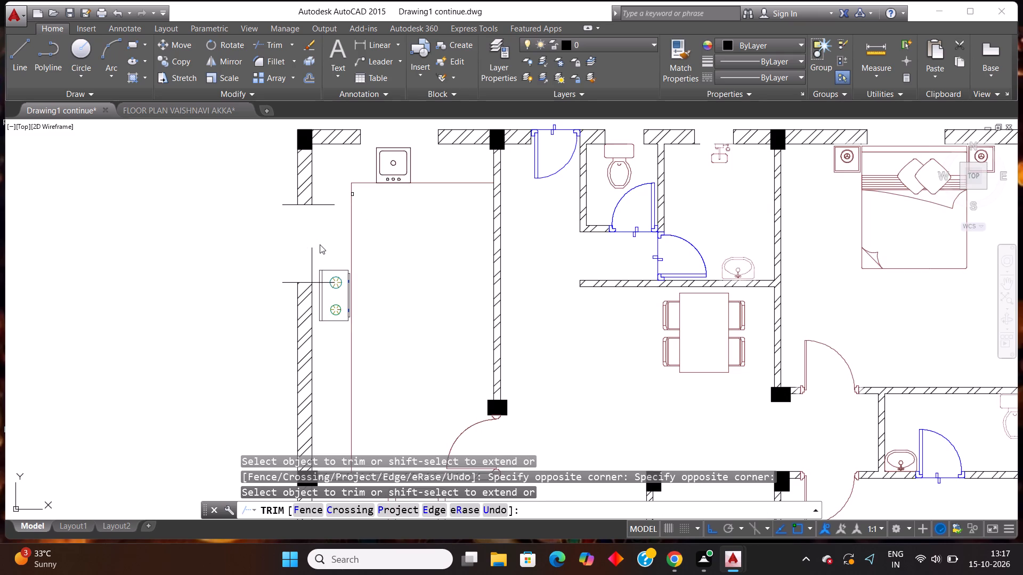
pyautogui.click(326, 204)
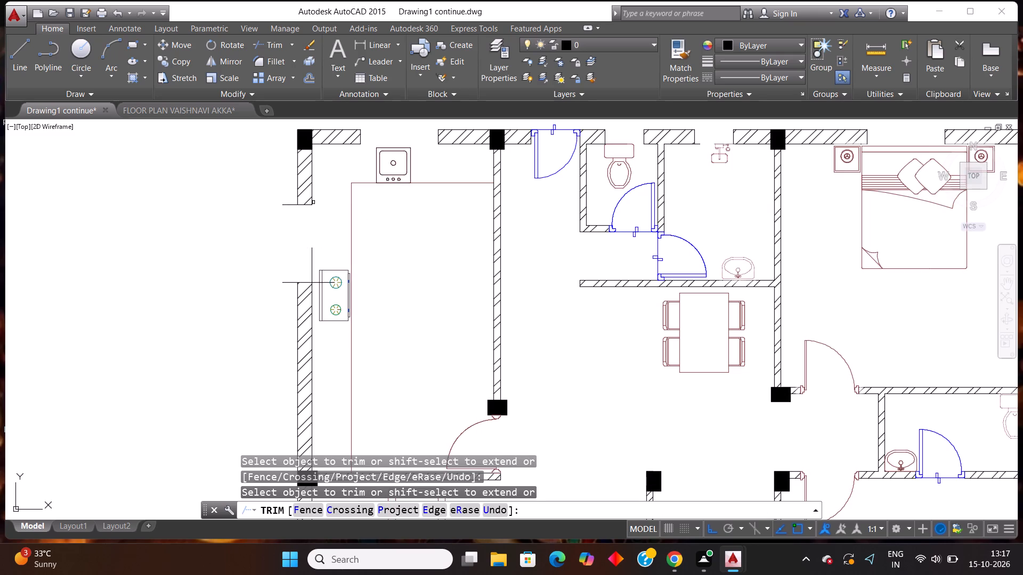
pyautogui.click(293, 204)
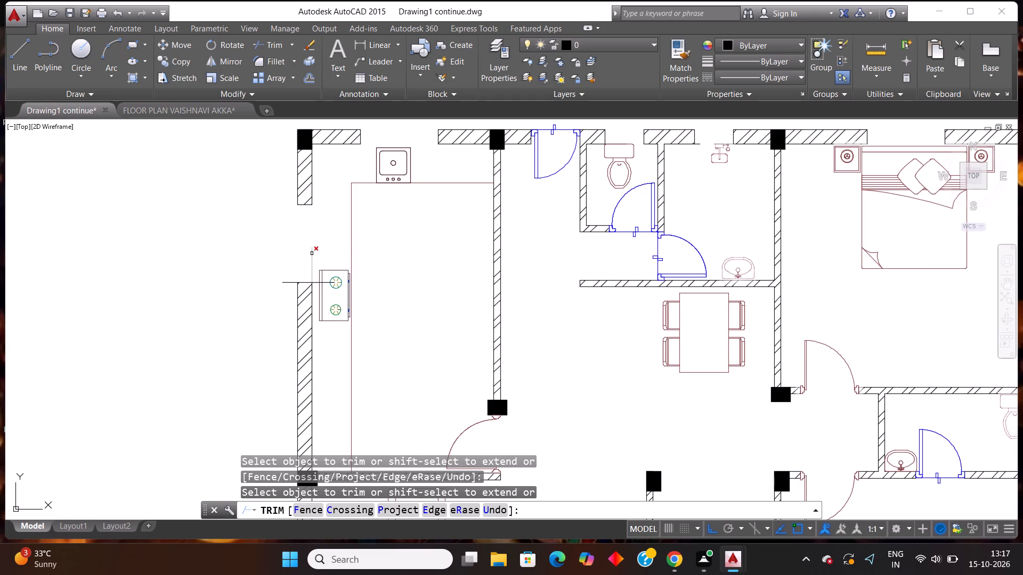
pyautogui.click(312, 253)
pyautogui.click(293, 282)
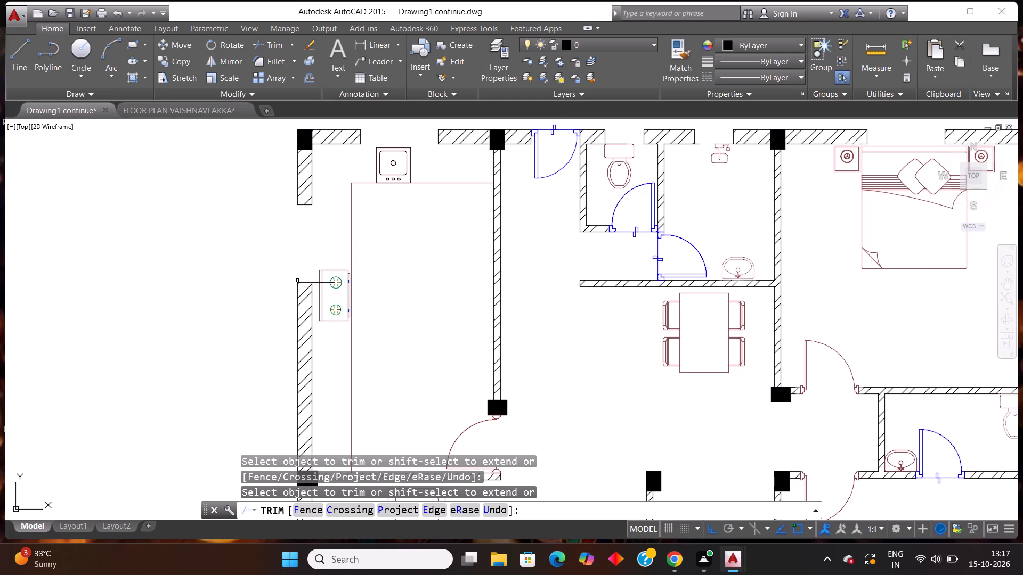
pyautogui.scroll(3, 343, 282)
pyautogui.click(287, 298)
pyautogui.click(290, 273)
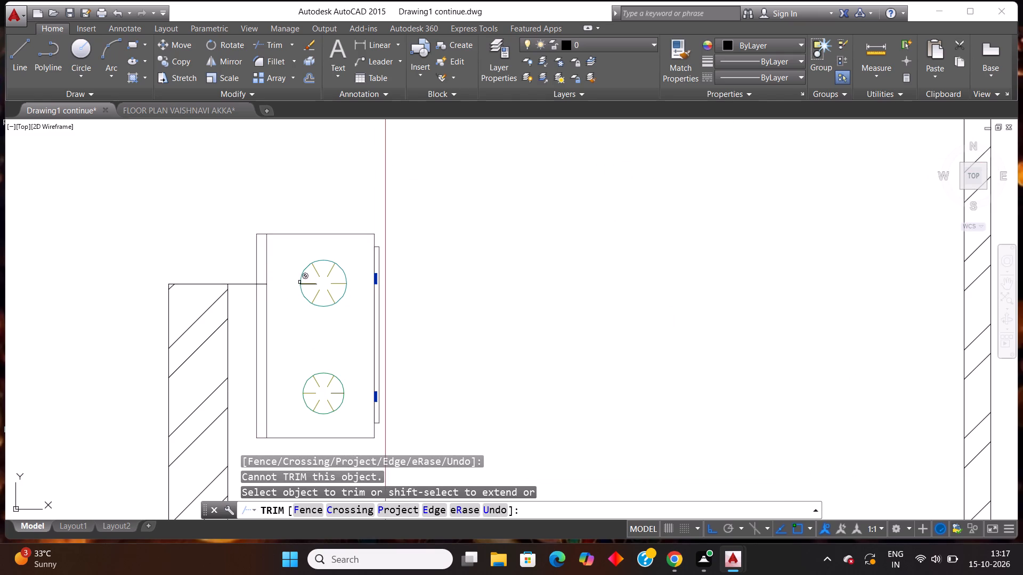
pyautogui.click(261, 283)
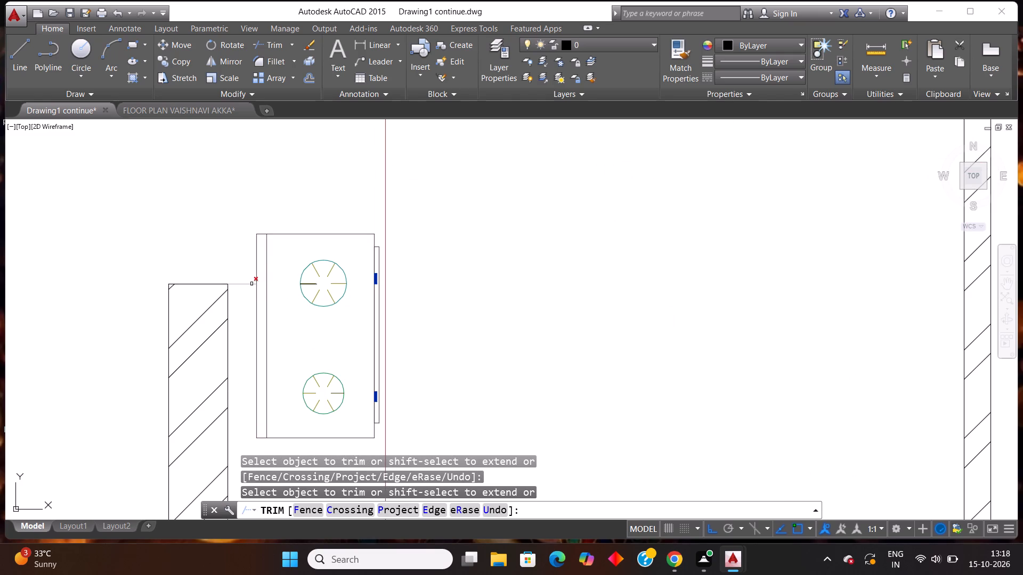
pyautogui.click(251, 284)
pyautogui.press('Escape')
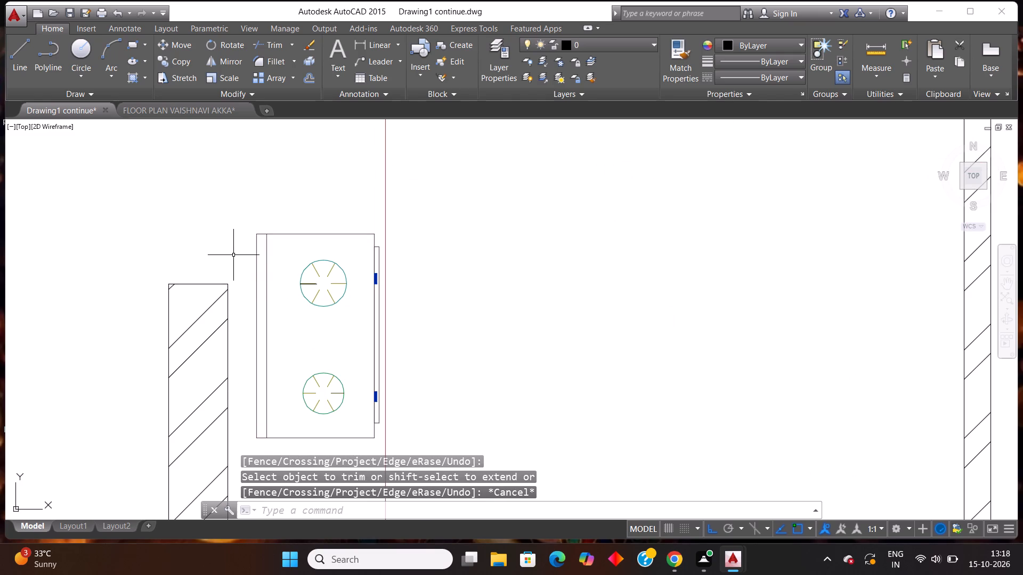
# Erase the leftover jamb line fragment inside the stove's northern burner.
pyautogui.scroll(1, 315, 326)
pyautogui.scroll(2, 312, 274)
pyautogui.moveTo(312, 265); pyautogui.dragTo(311, 257)
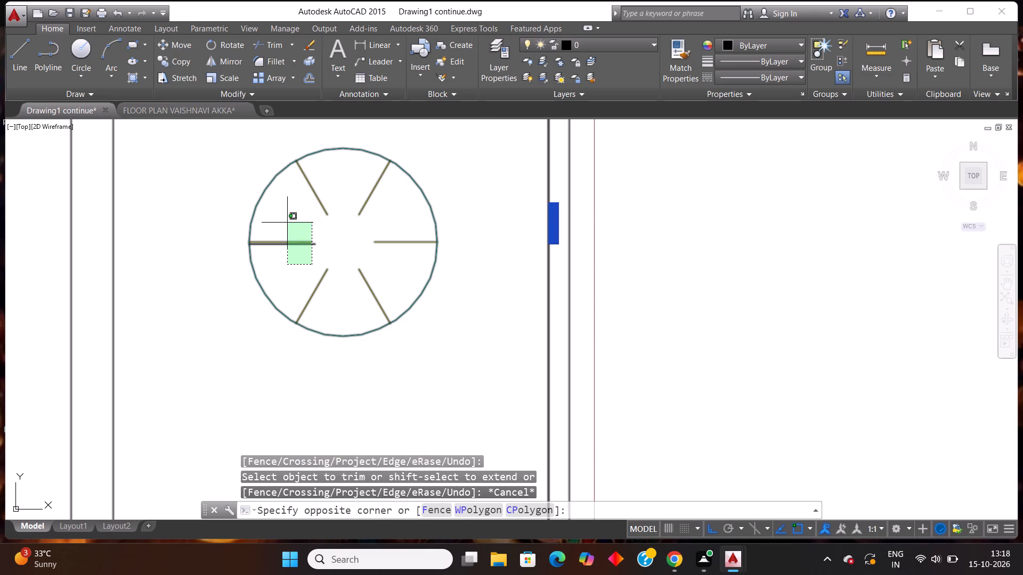
pyautogui.click(293, 243)
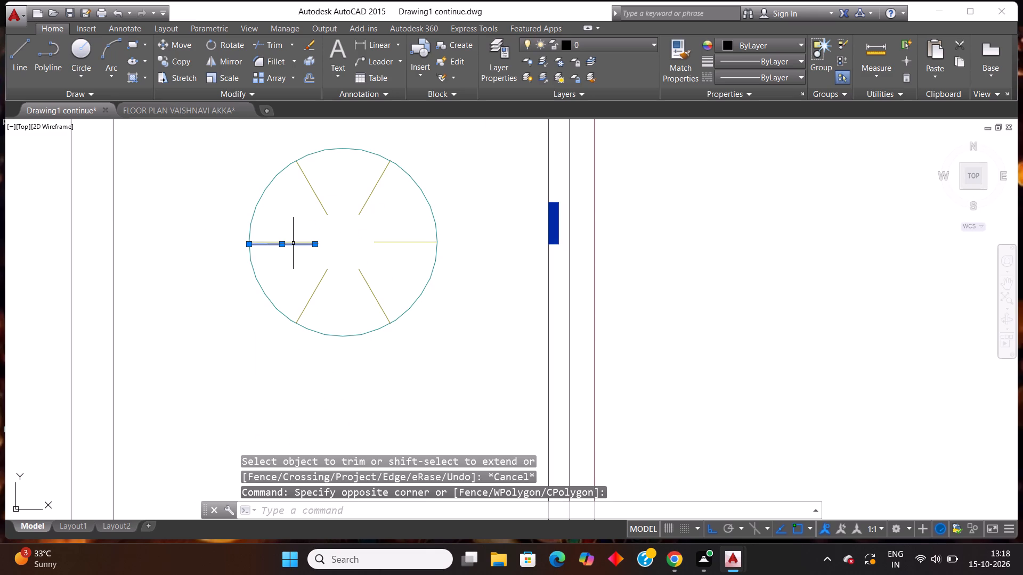
pyautogui.press('Delete')
pyautogui.scroll(-4, 282, 213)
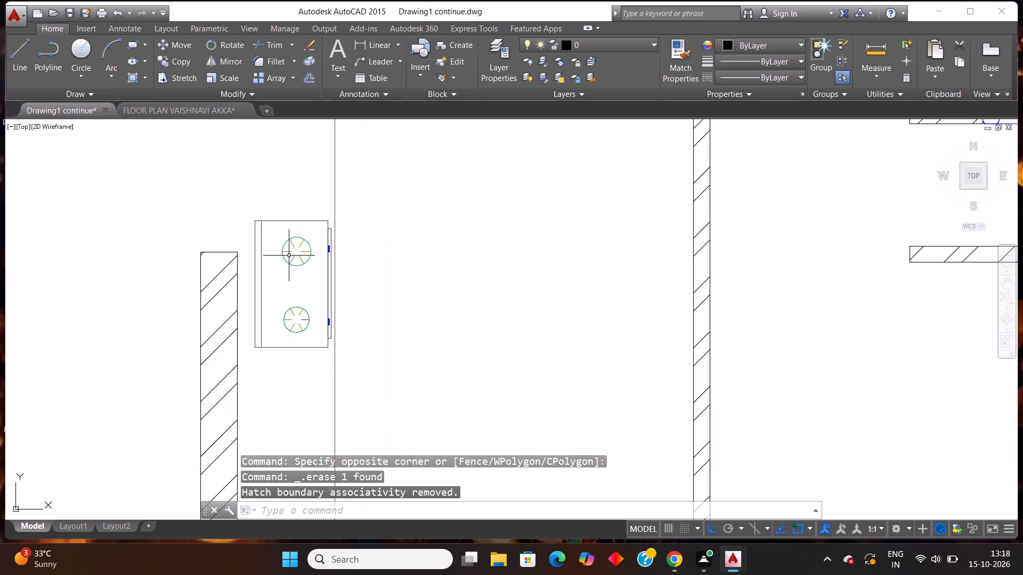
pyautogui.press('Escape')
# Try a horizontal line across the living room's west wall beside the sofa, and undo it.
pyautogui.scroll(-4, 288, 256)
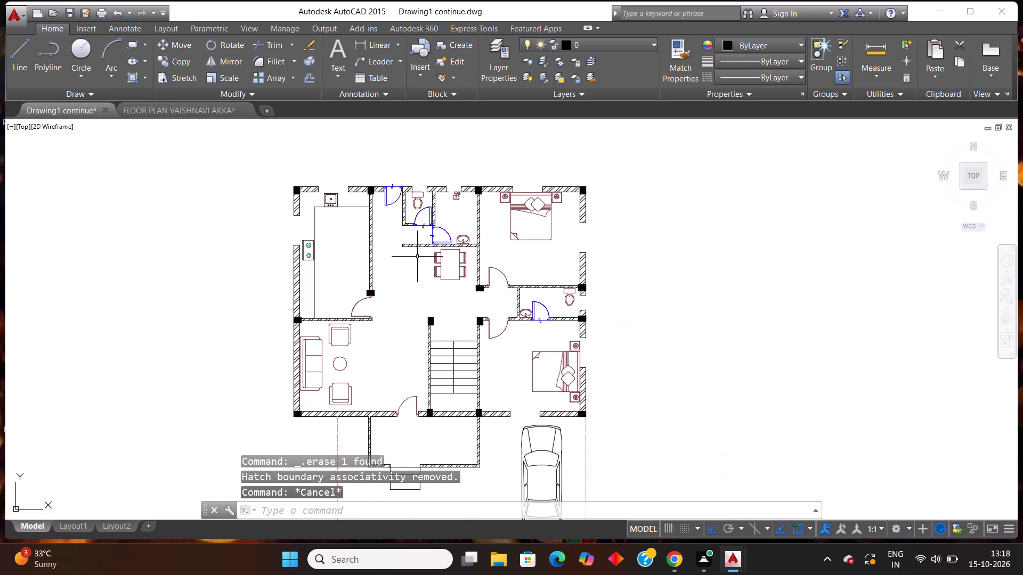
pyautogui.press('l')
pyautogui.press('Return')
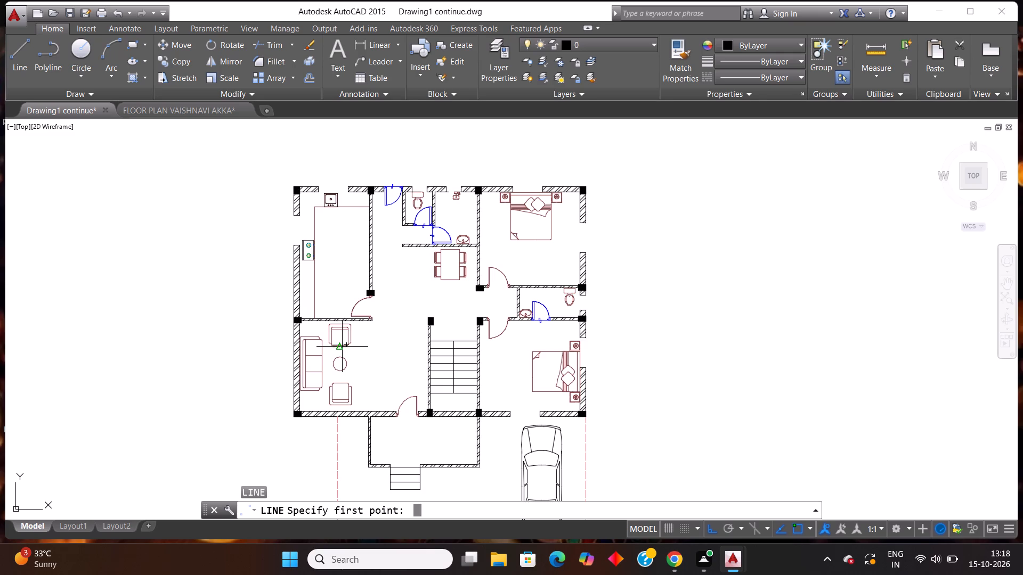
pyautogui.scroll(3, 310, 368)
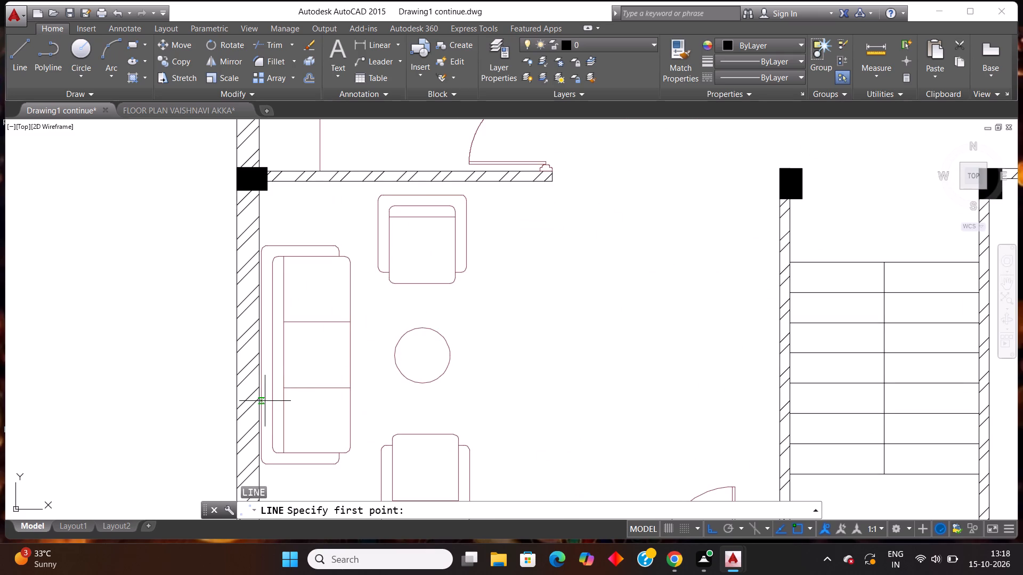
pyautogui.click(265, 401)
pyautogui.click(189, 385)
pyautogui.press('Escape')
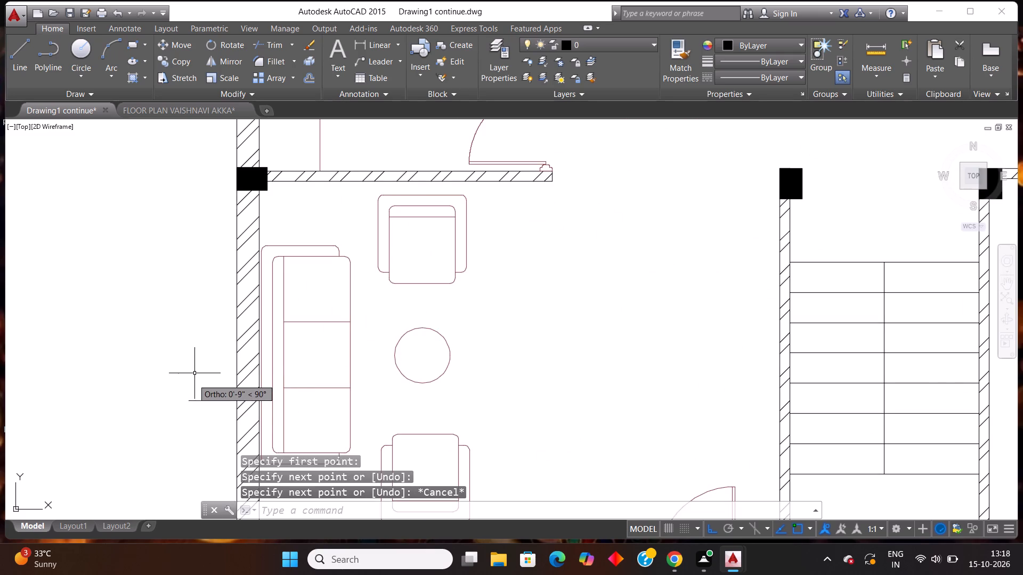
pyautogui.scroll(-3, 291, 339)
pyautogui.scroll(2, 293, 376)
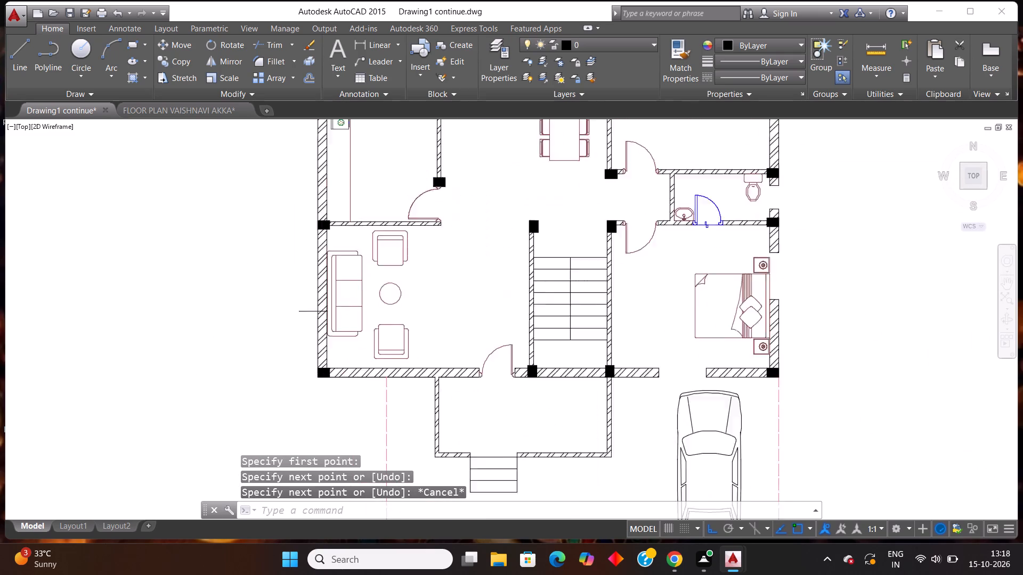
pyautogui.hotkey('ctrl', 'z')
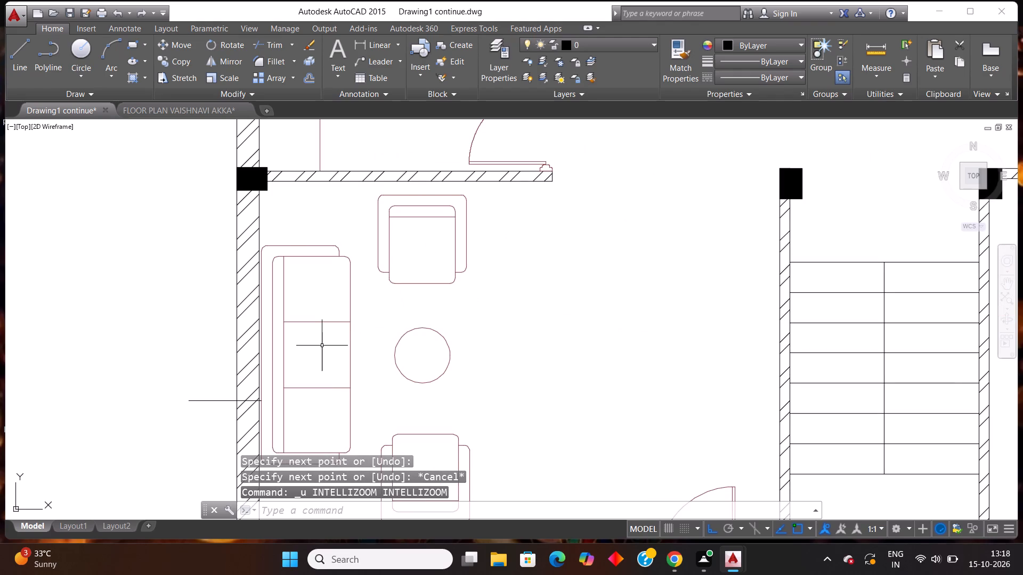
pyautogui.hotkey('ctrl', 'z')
# Draw a horizontal line across the living room's west wall, beside the southern seat of the sofa.
pyautogui.scroll(2, 297, 369)
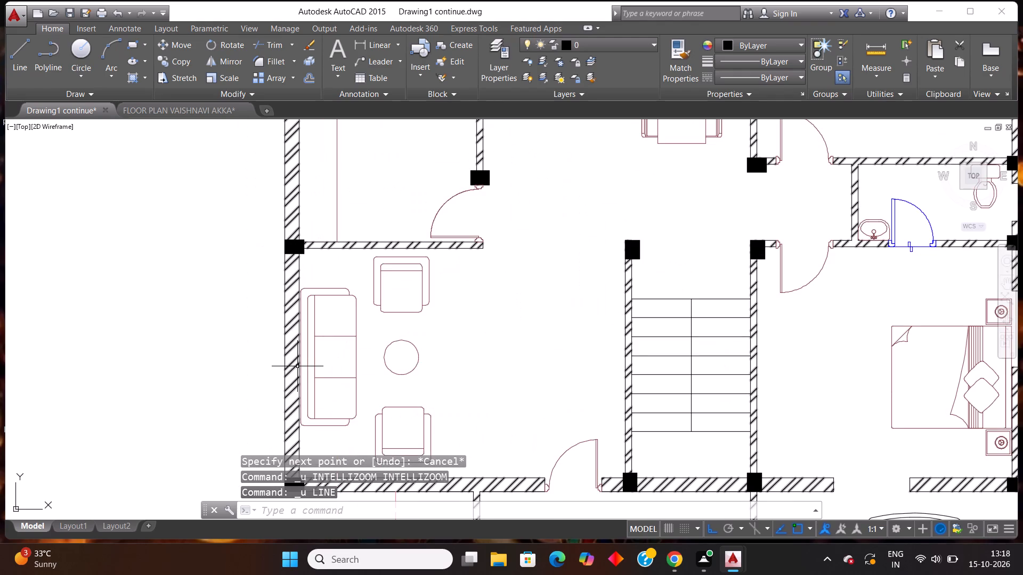
pyautogui.press('l')
pyautogui.press('Return')
pyautogui.scroll(1, 282, 414)
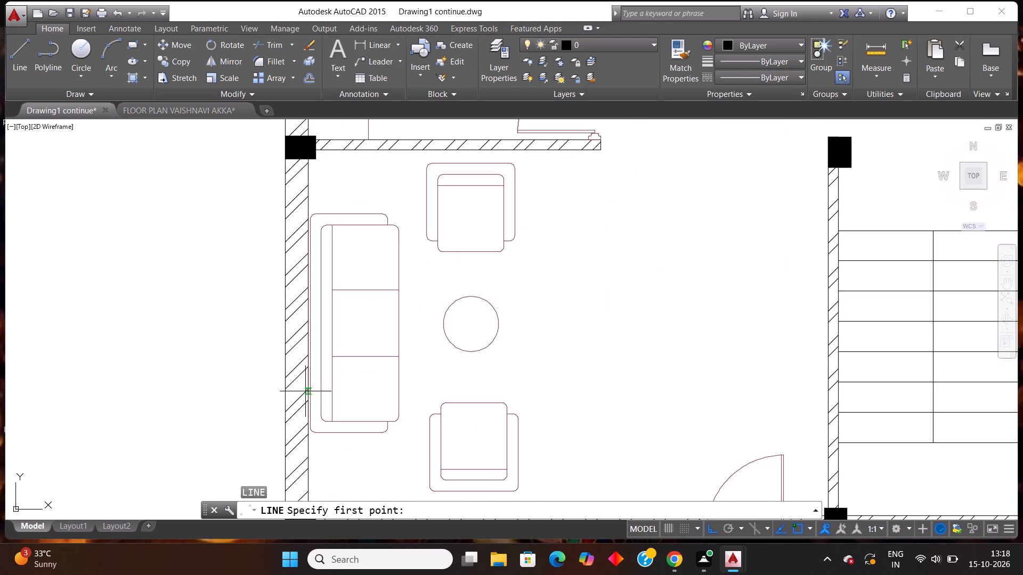
pyautogui.click(315, 391)
pyautogui.click(254, 375)
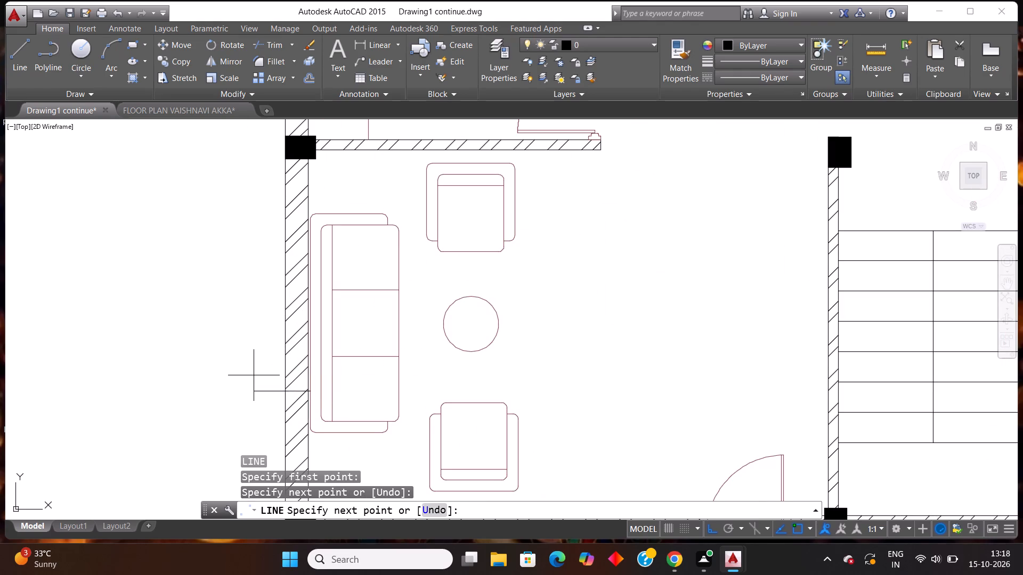
pyautogui.press('Escape')
# Offset the horizontal line across the living room's west wall 4' to the north.
pyautogui.write('off')
pyautogui.press('Return')
pyautogui.write("4'")
pyautogui.press('Return')
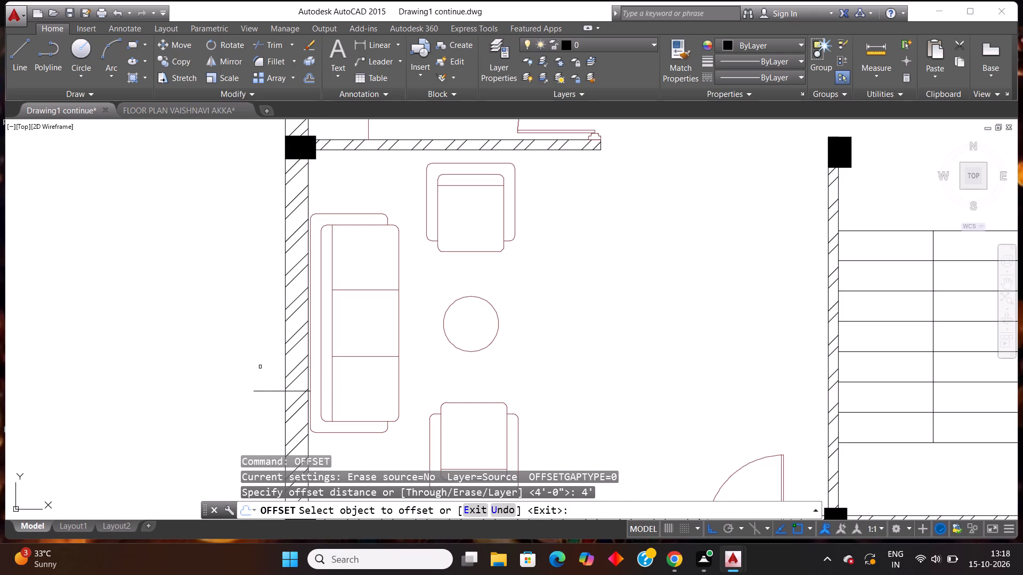
pyautogui.click(267, 391)
pyautogui.click(235, 263)
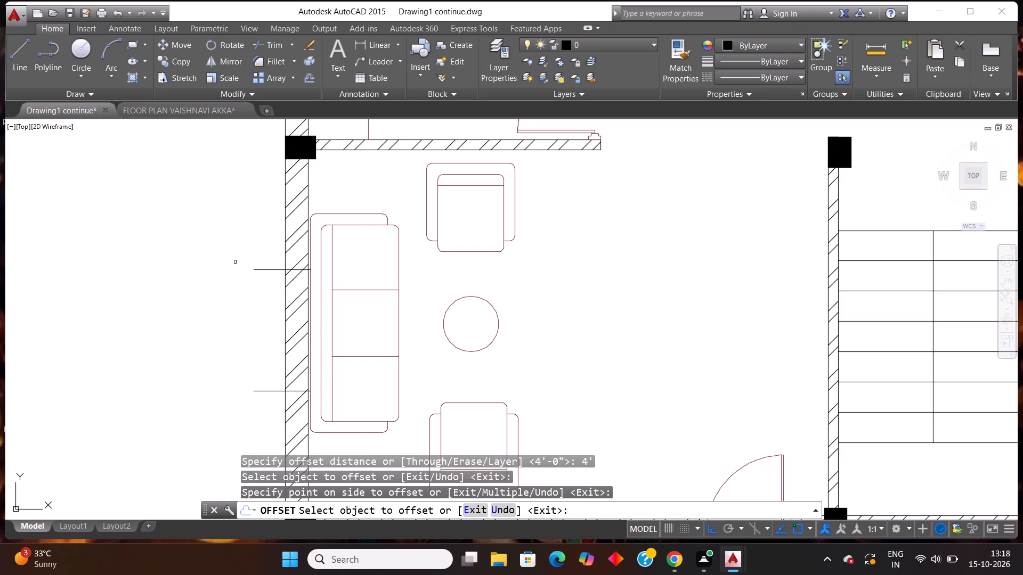
pyautogui.press('Escape')
# Trim the living room's west wall outline and hatch between the two horizontal lines beside the sofa to open a window.
pyautogui.write('tr')
pyautogui.press('Return')
pyautogui.press('Return')
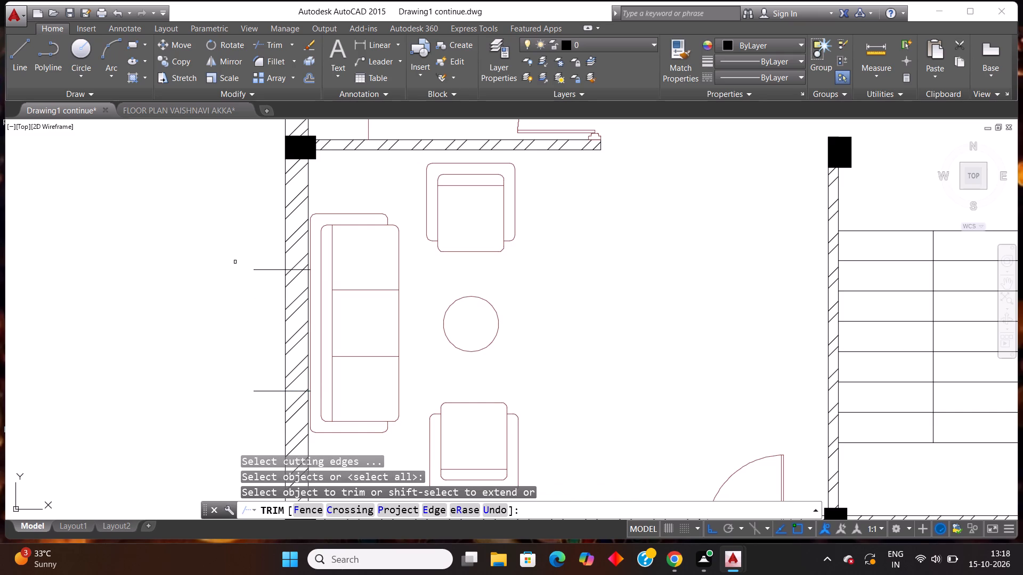
pyautogui.scroll(1, 331, 351)
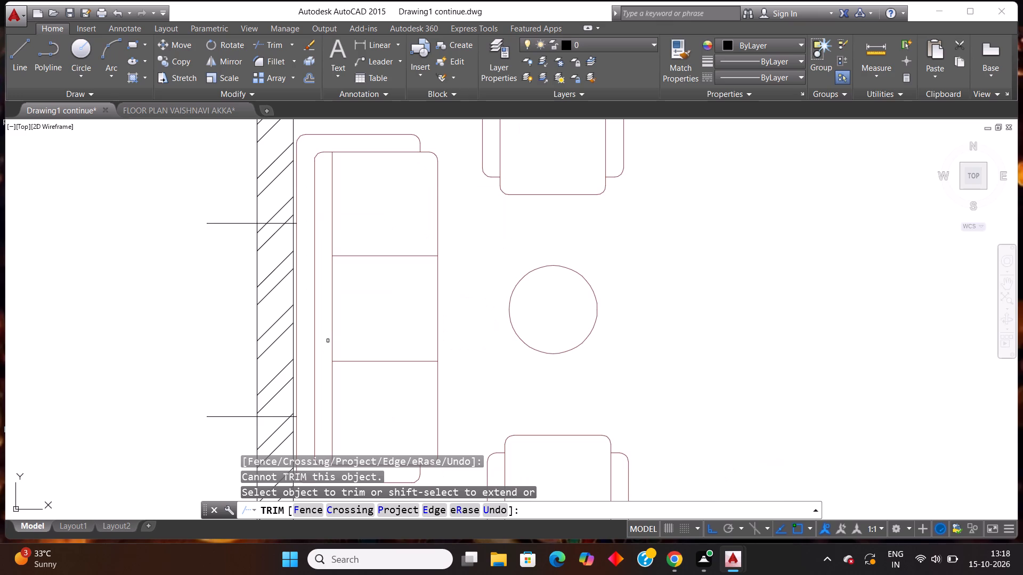
pyautogui.scroll(1, 326, 331)
pyautogui.moveTo(290, 306); pyautogui.dragTo(282, 306)
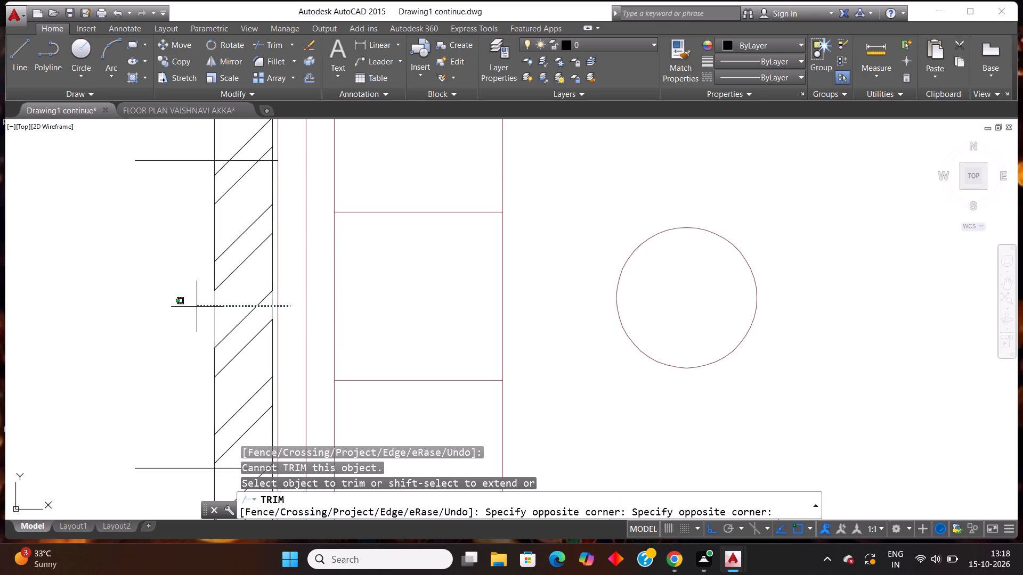
pyautogui.click(165, 307)
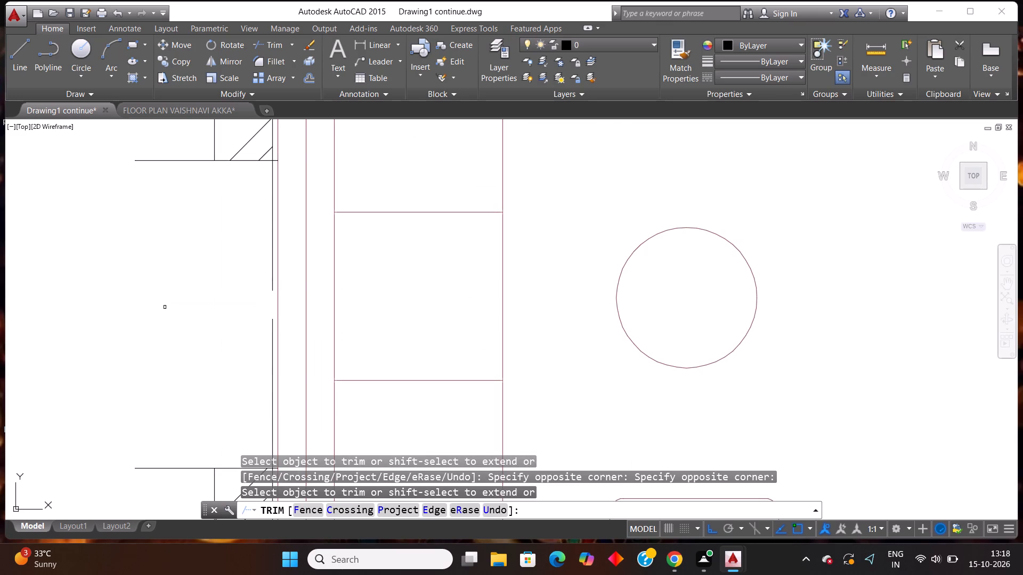
# Trim the ends of both window jamb lines that project outside the living room's west wall.
pyautogui.click(182, 160)
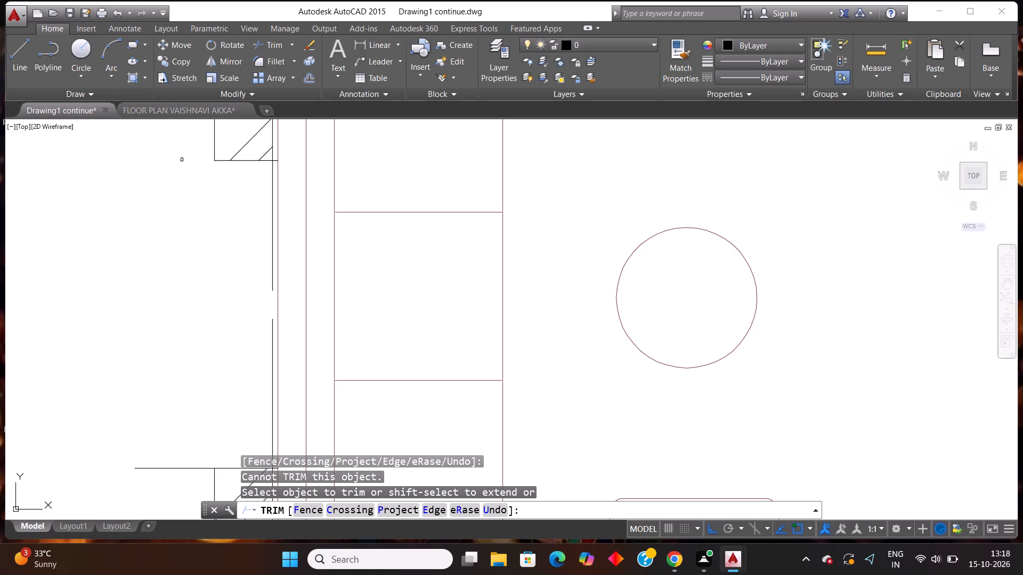
pyautogui.scroll(-1, 274, 220)
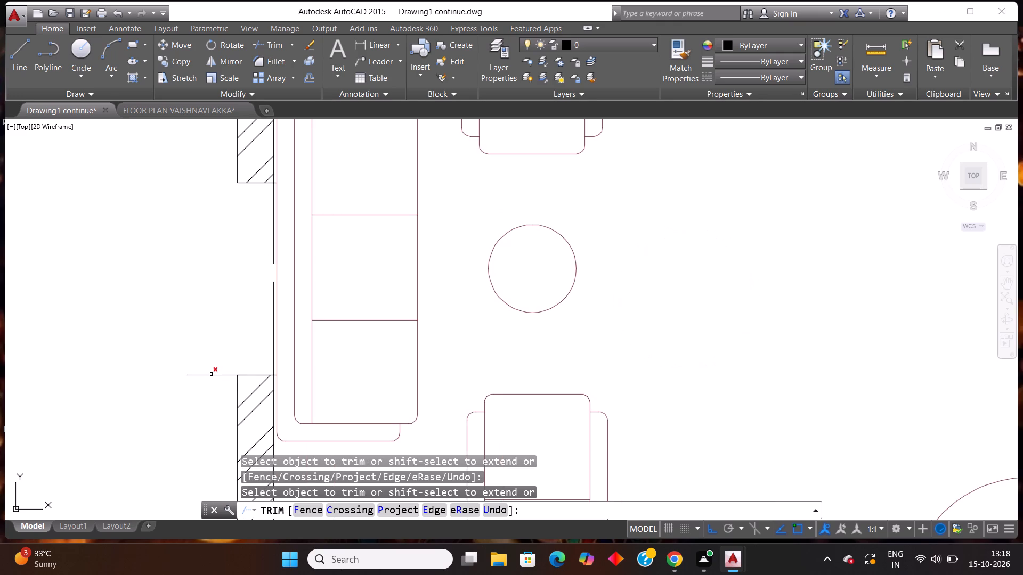
pyautogui.click(211, 374)
# Trim the two remaining inner wall line pieces across the living room's west window opening.
pyautogui.scroll(1, 277, 262)
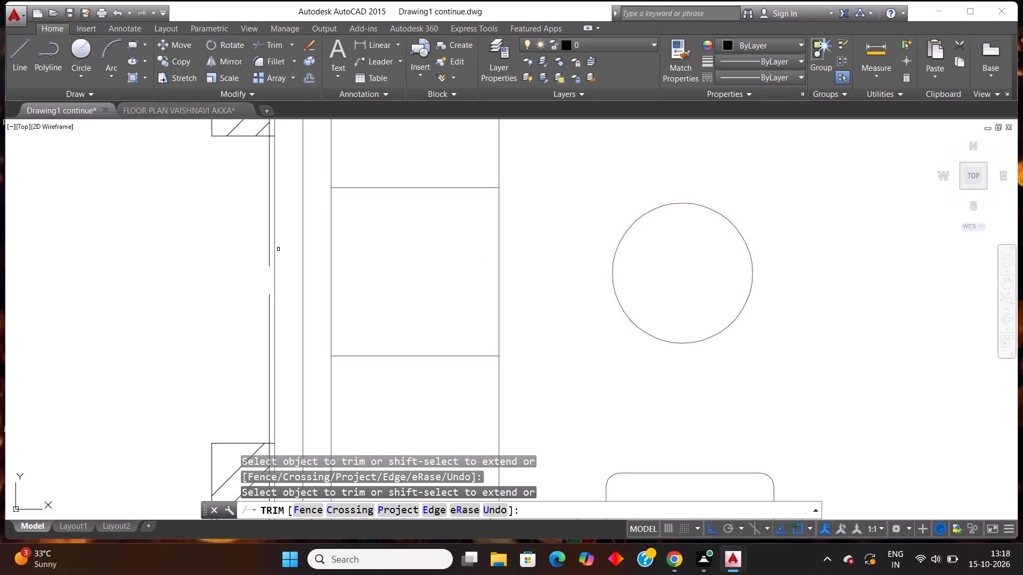
pyautogui.click(269, 249)
pyautogui.click(269, 295)
# Trim the short ends of the southern and northern jamb lines that project from the west wall to the sofa.
pyautogui.scroll(-3, 281, 282)
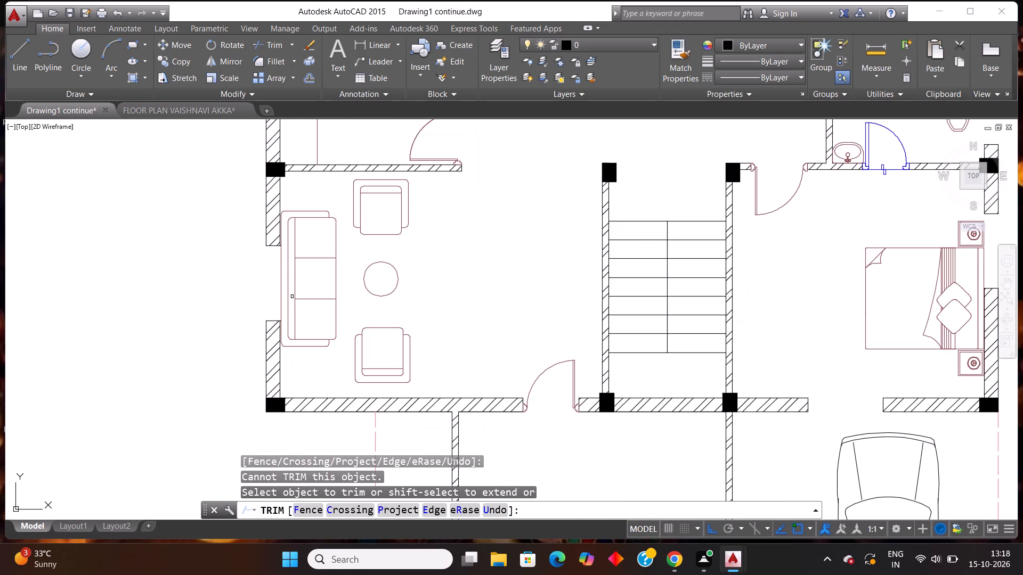
pyautogui.scroll(7, 281, 331)
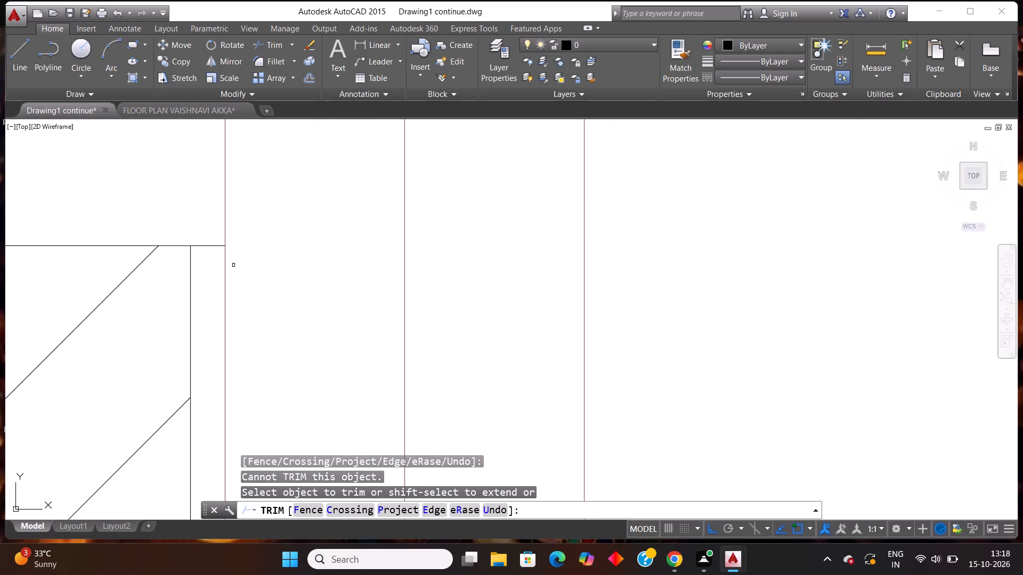
pyautogui.click(210, 246)
pyautogui.scroll(-3, 239, 258)
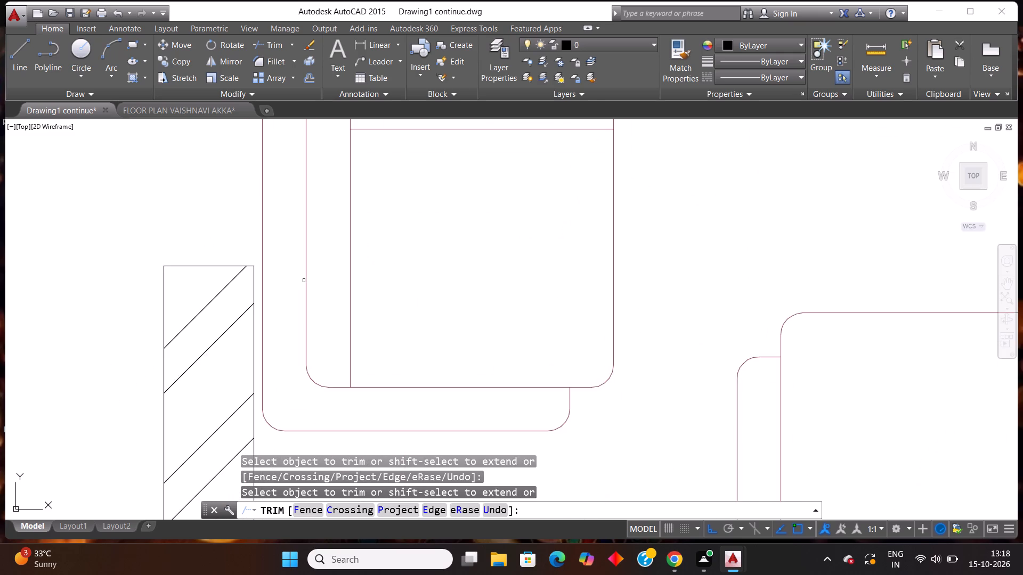
pyautogui.scroll(-3, 304, 281)
pyautogui.scroll(5, 296, 158)
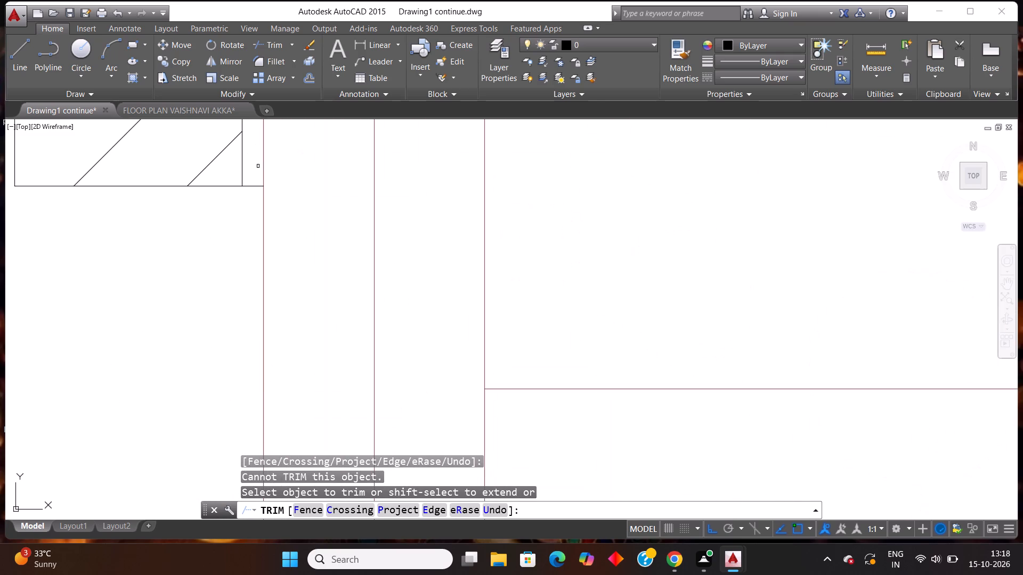
pyautogui.click(255, 187)
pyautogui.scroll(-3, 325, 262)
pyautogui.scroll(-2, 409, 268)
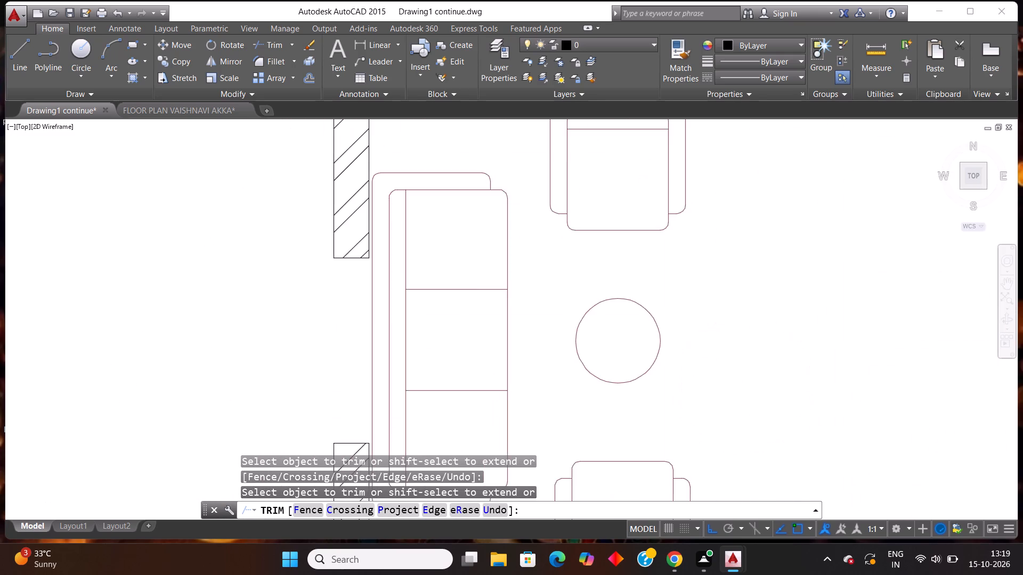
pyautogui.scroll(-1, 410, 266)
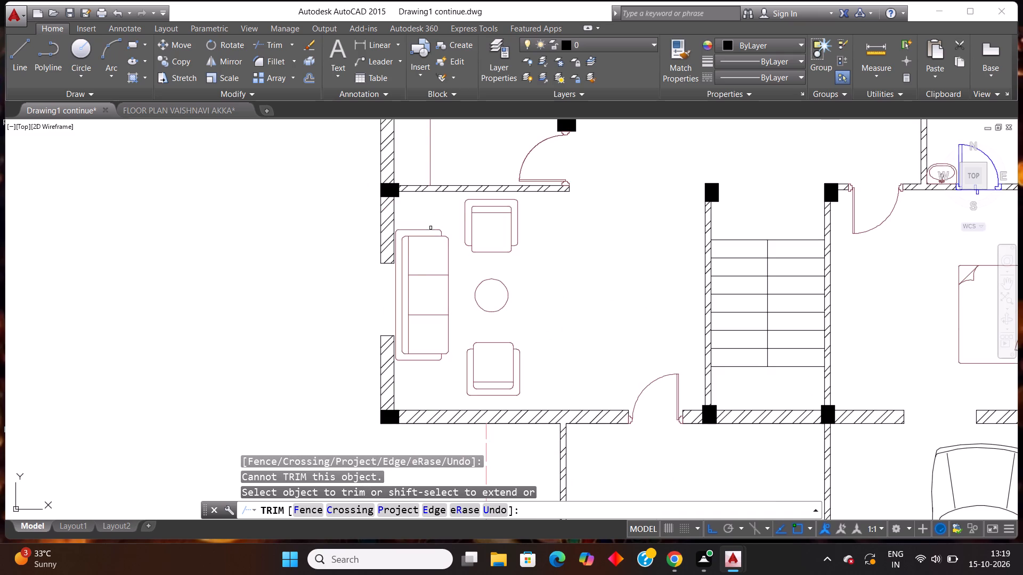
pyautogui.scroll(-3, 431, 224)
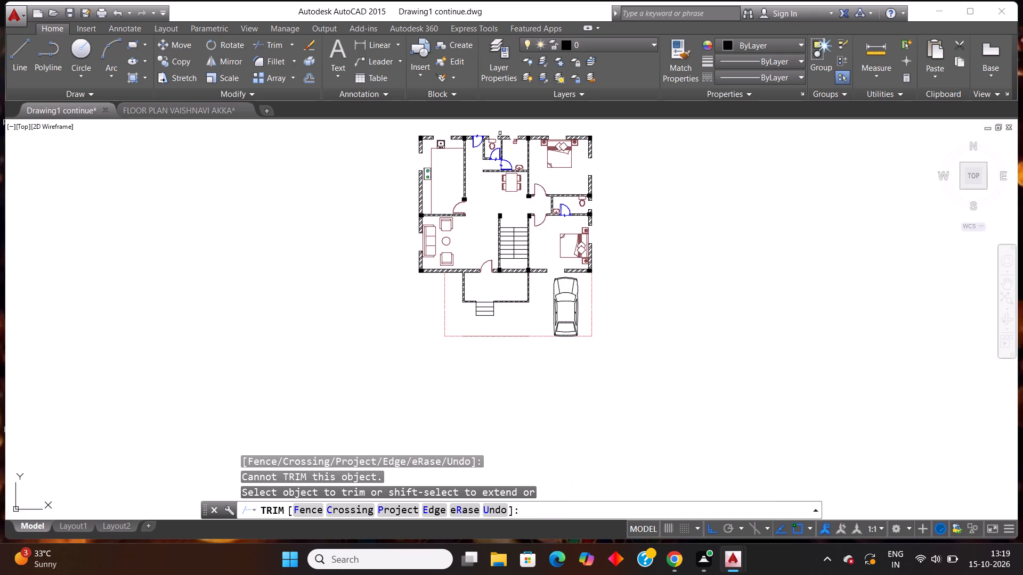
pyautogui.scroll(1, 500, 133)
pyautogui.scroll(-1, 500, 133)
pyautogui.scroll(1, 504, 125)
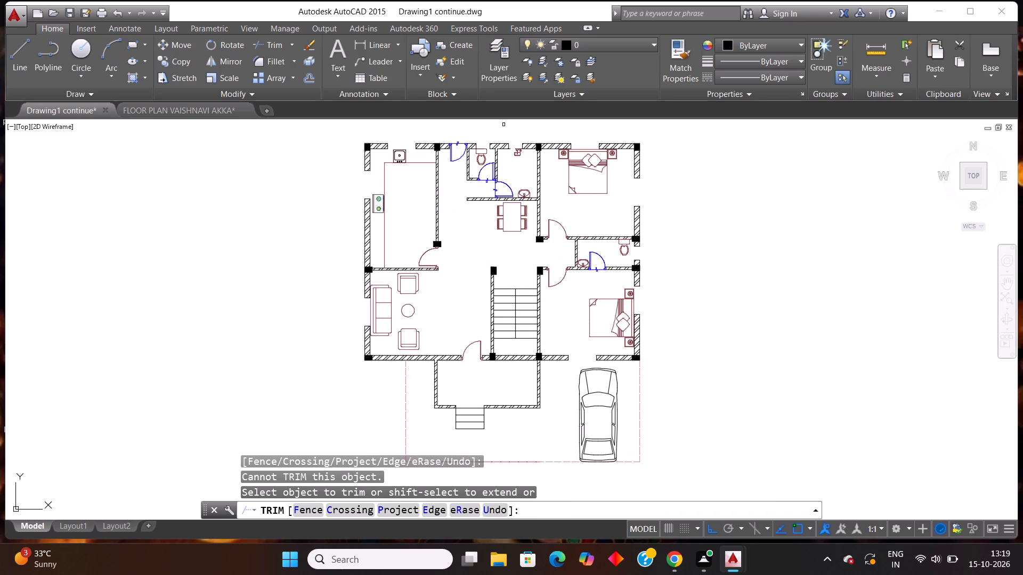
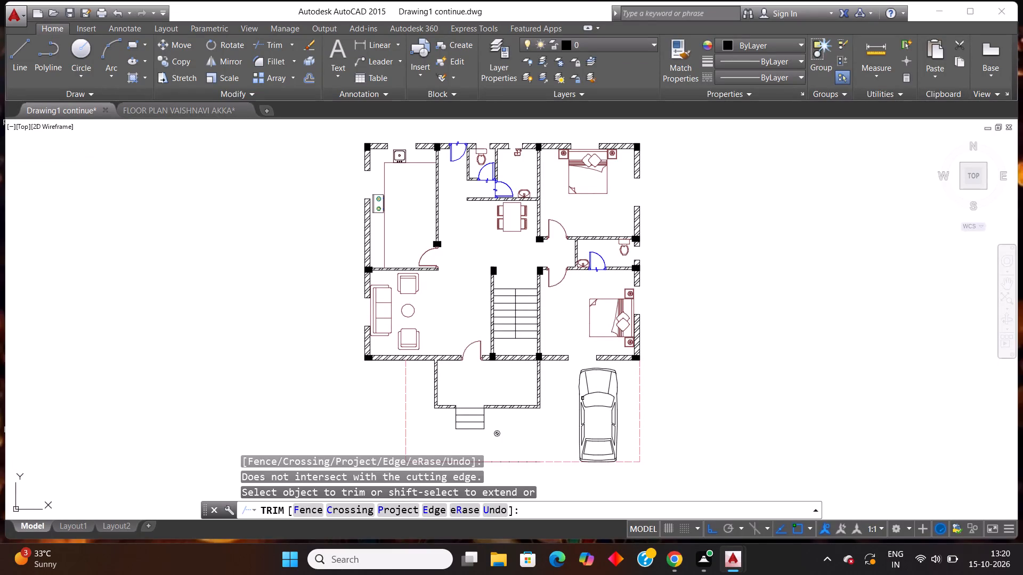
# End the active Trim command on the floor plan's wall openings.
pyautogui.press('Escape')
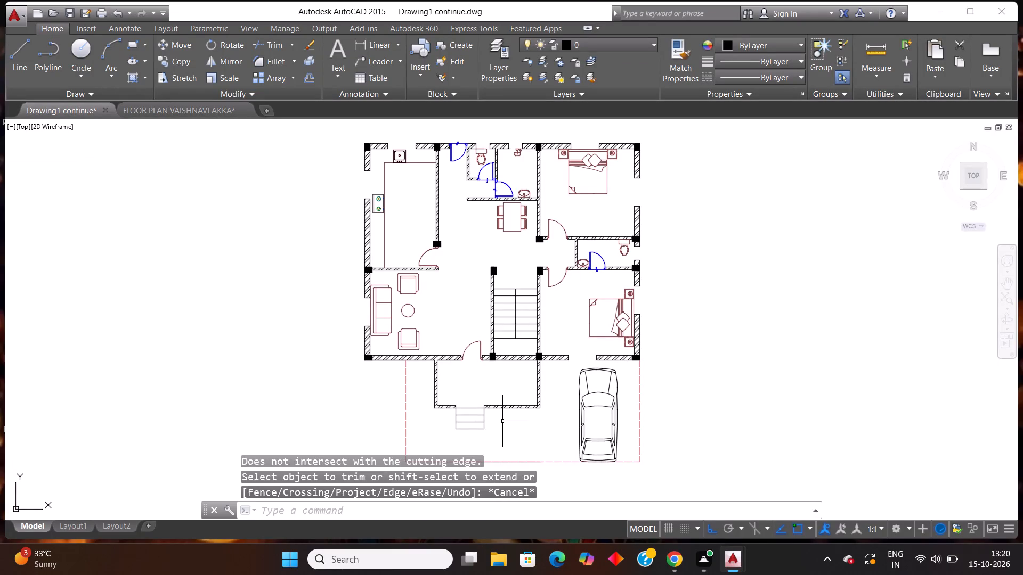
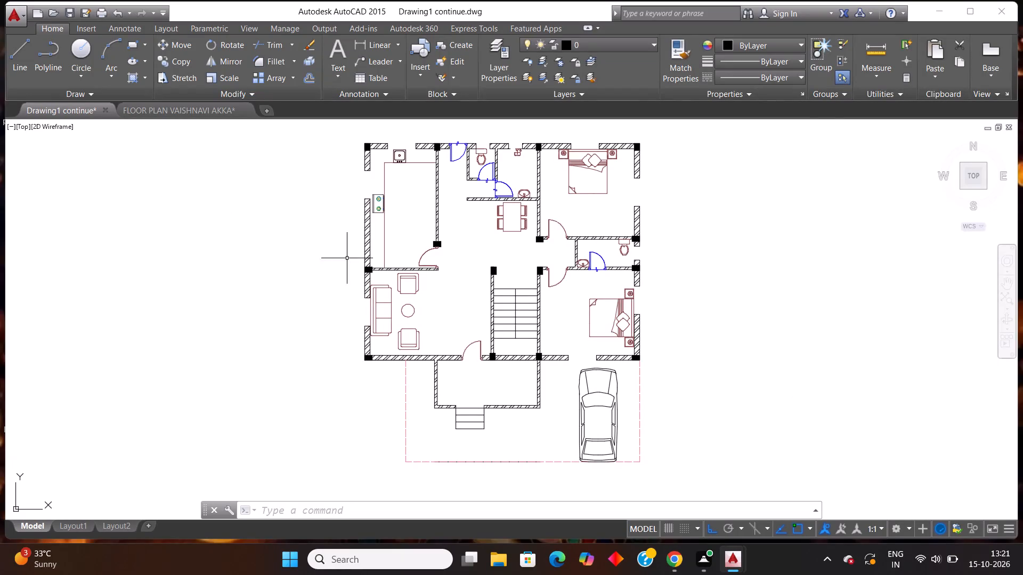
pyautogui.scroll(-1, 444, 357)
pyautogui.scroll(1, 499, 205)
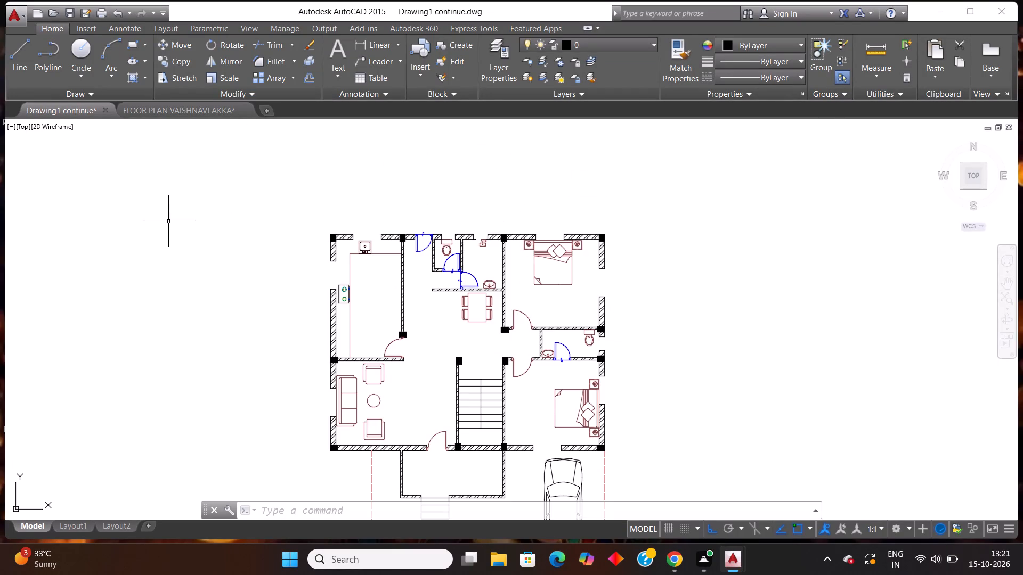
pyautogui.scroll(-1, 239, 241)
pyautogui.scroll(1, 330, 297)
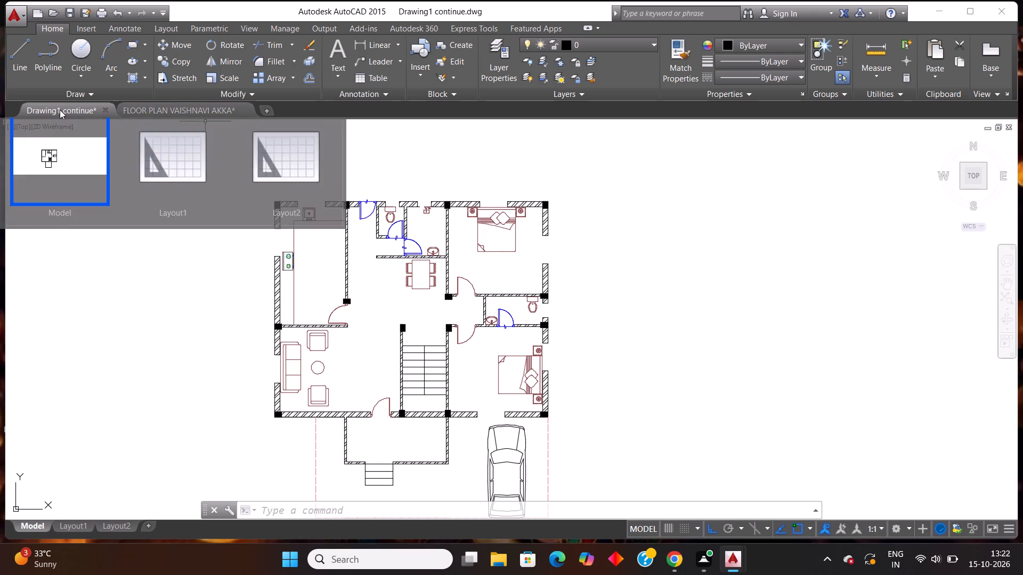
# Switch to the reference floor plan drawing and examine the window symbols in its kitchen and bedroom walls.
pyautogui.click(158, 114)
pyautogui.scroll(-2, 303, 322)
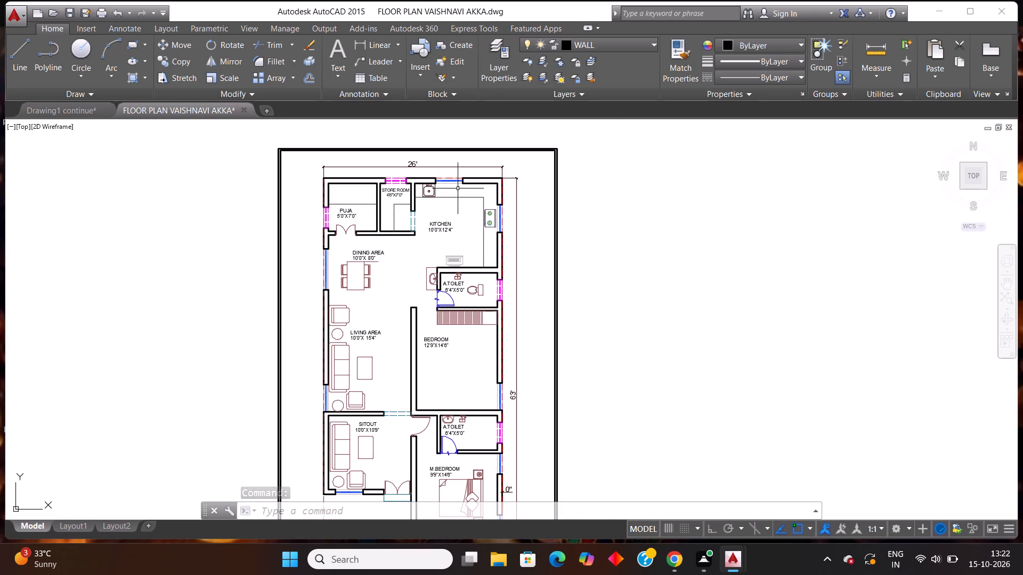
pyautogui.scroll(4, 458, 188)
pyautogui.scroll(-2, 458, 188)
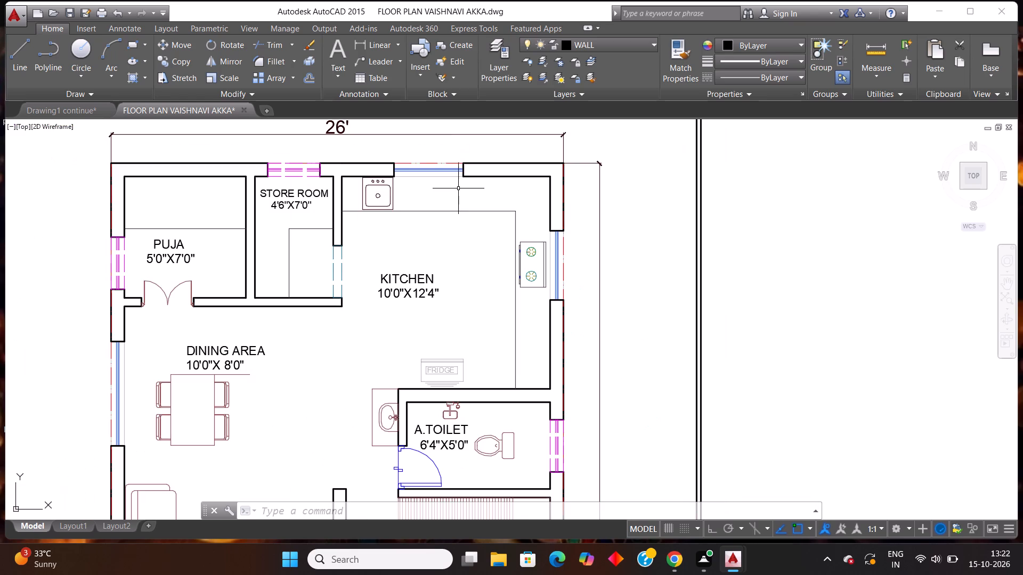
pyautogui.scroll(2, 436, 163)
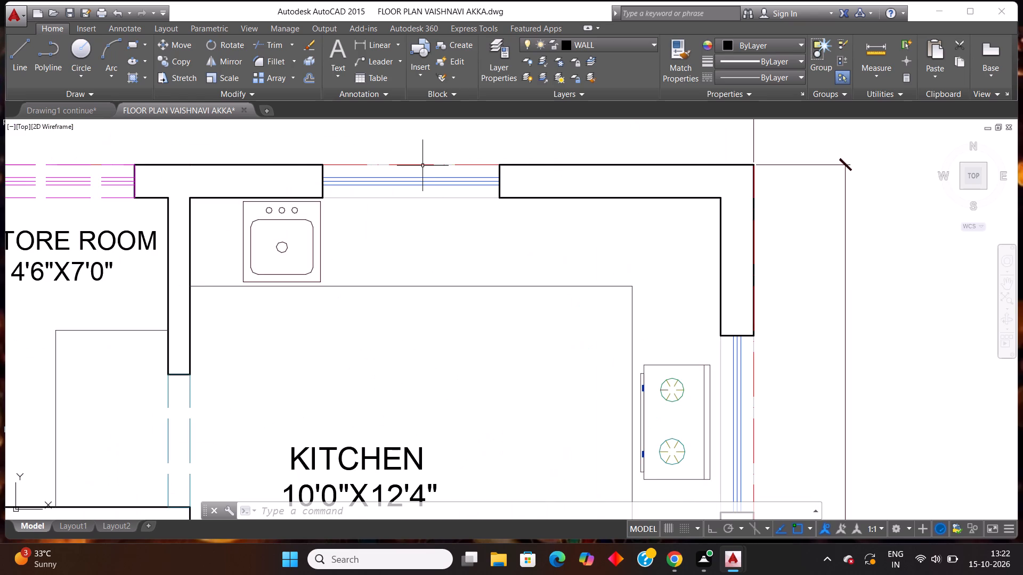
pyautogui.scroll(-3, 419, 184)
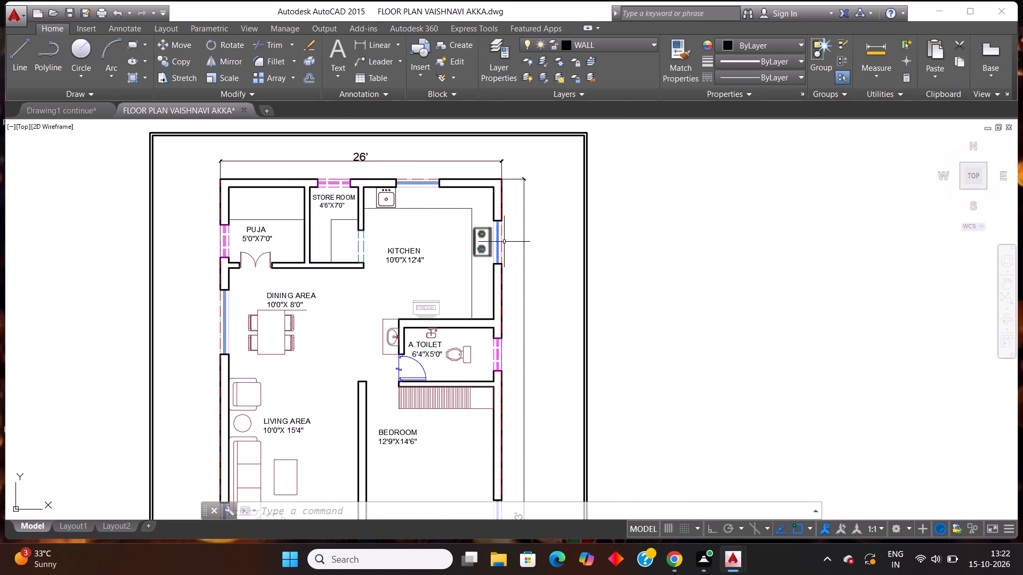
pyautogui.scroll(-1, 245, 334)
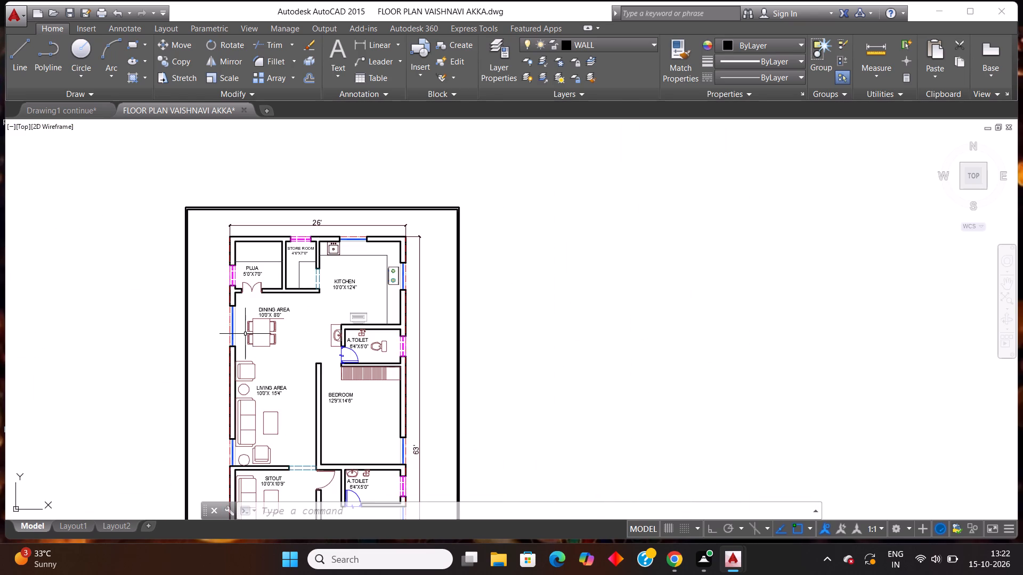
pyautogui.scroll(-4, 386, 312)
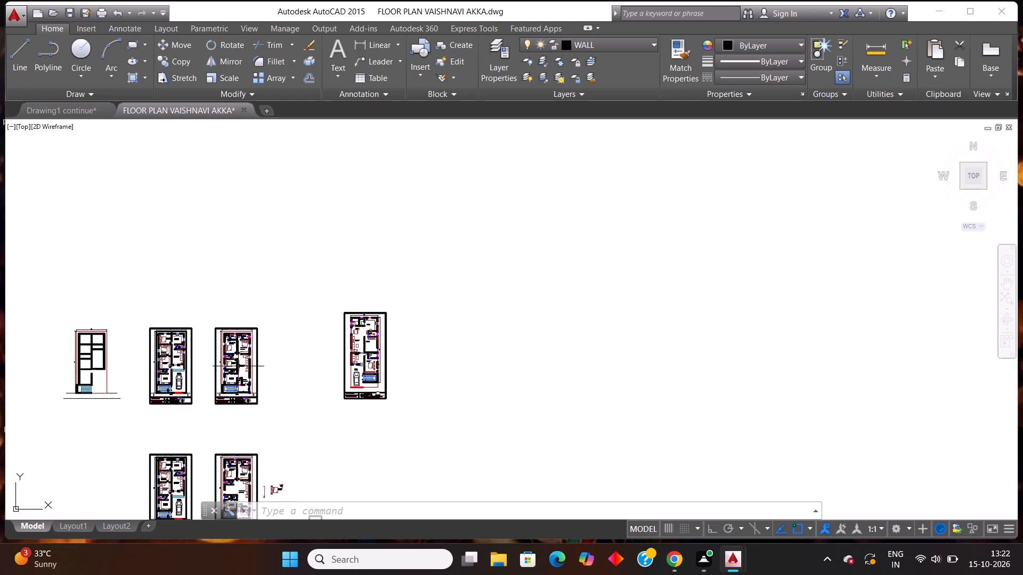
pyautogui.scroll(3, 233, 367)
pyautogui.scroll(2, 188, 353)
pyautogui.scroll(-1, 187, 357)
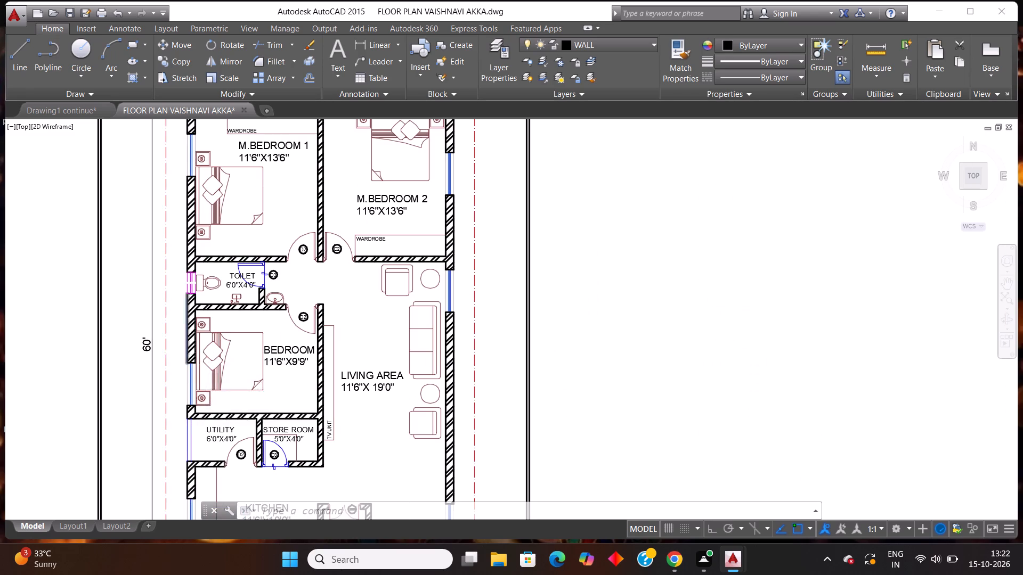
pyautogui.scroll(3, 177, 213)
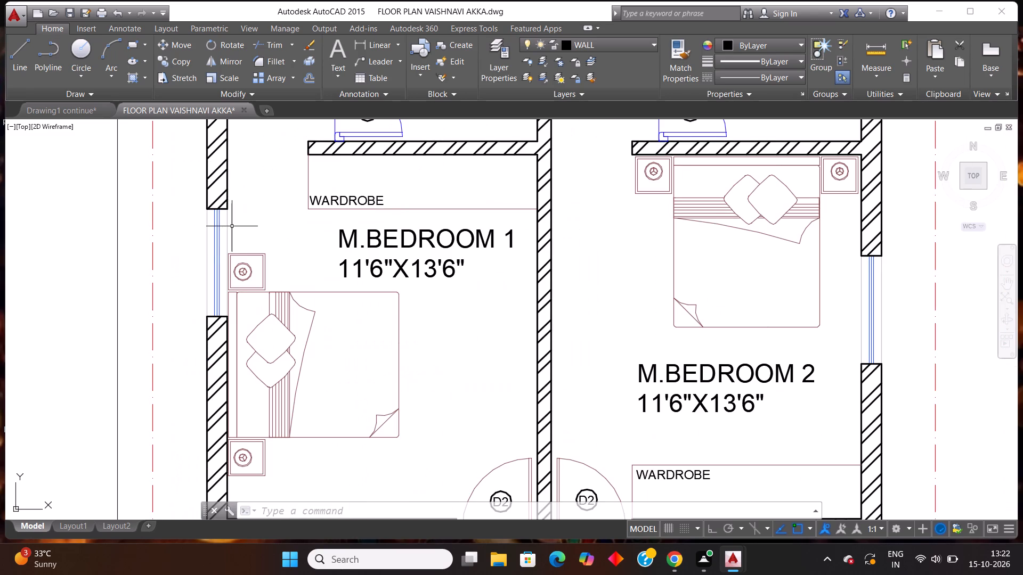
# Copy the window symbol from M.BEDROOM 1's exterior wall and paste it in Drawing1 continue, in empty space west of the plan.
pyautogui.click(232, 226)
pyautogui.click(196, 235)
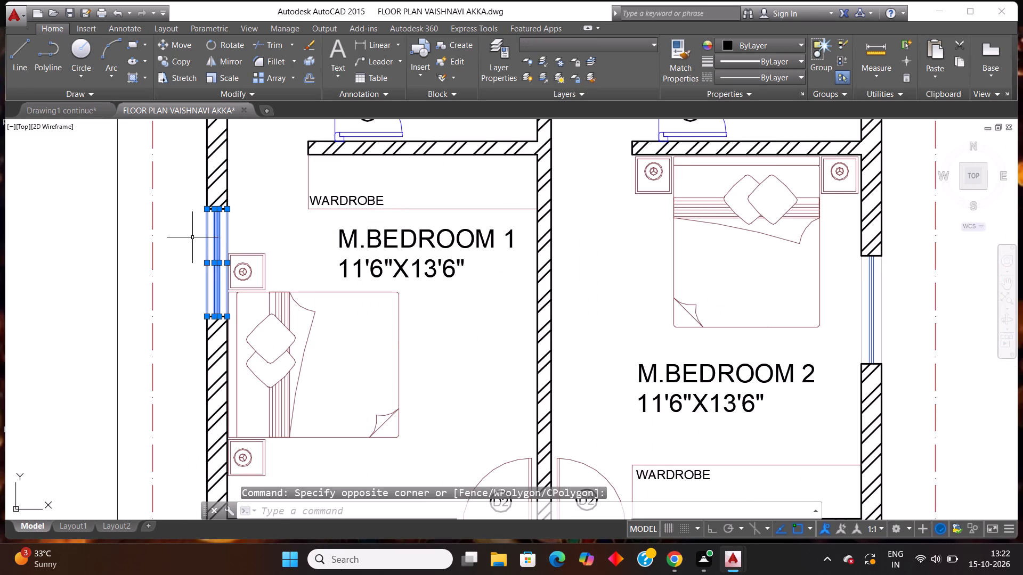
pyautogui.hotkey('ctrl', 'c')
pyautogui.click(60, 113)
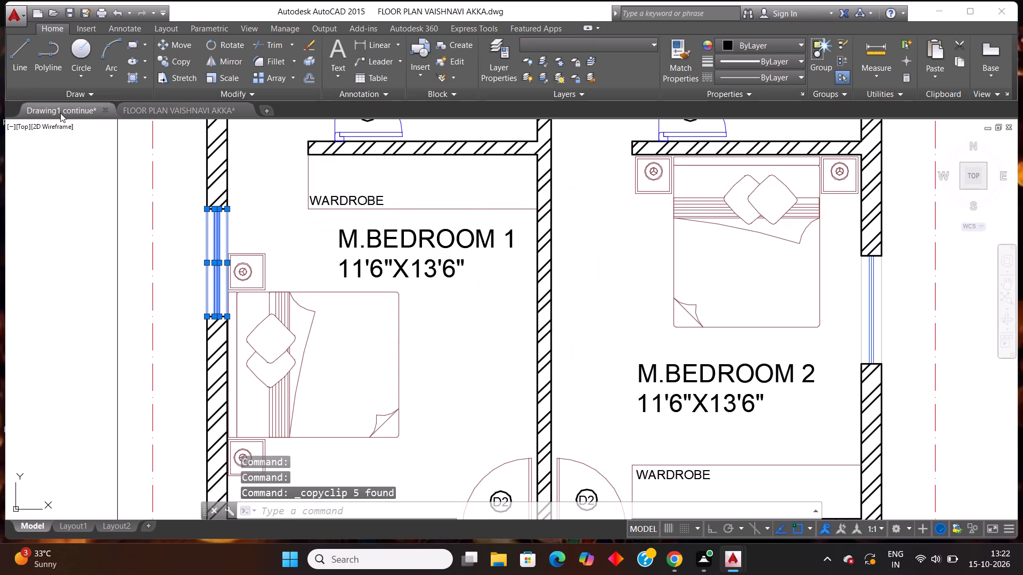
pyautogui.hotkey('ctrl', 'v')
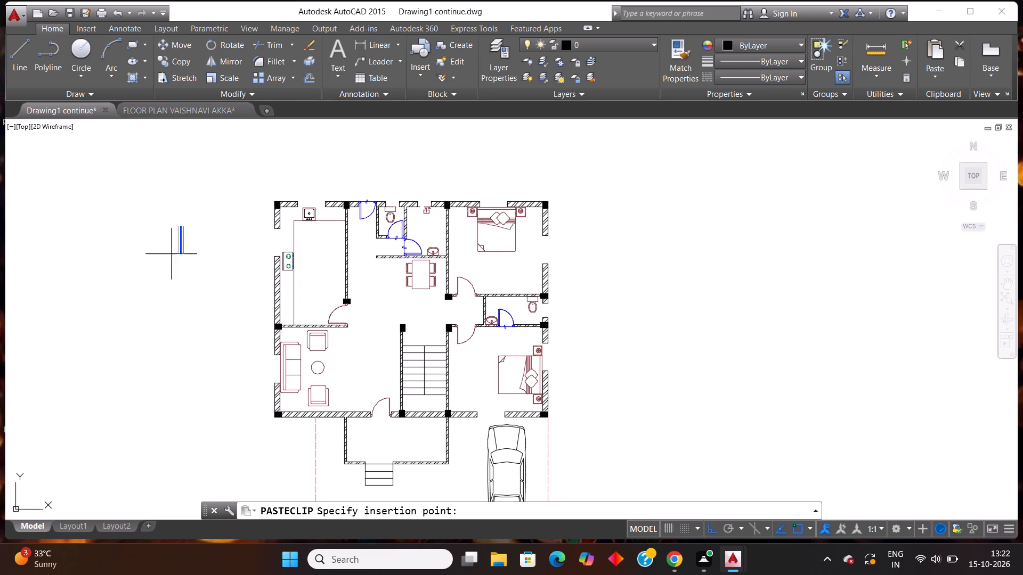
pyautogui.click(152, 257)
# Paste a second copy of the window symbol below the first and rotate it a quarter turn to horizontal.
pyautogui.click(209, 297)
pyautogui.click(126, 194)
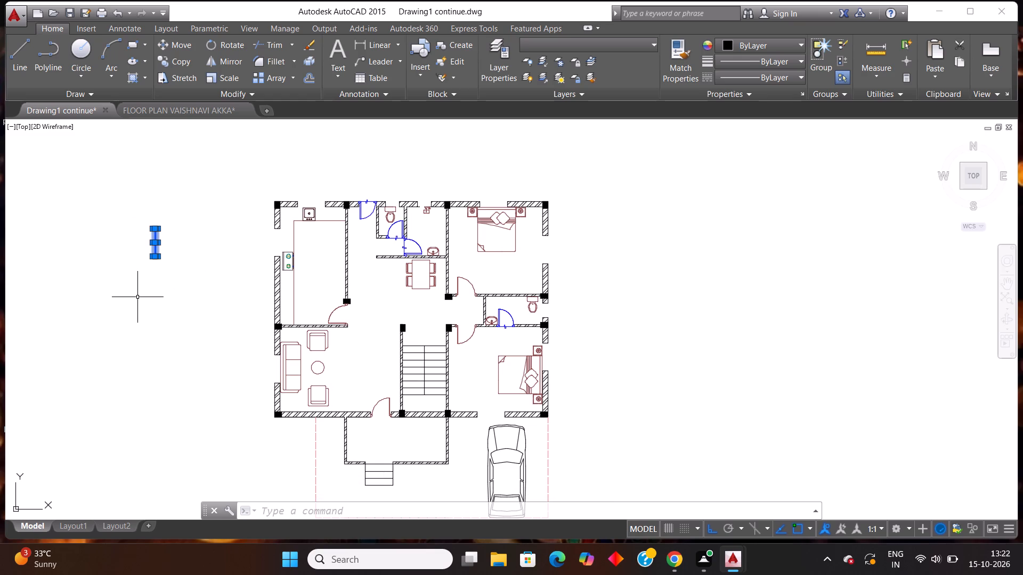
pyautogui.hotkey('ctrl', 'c')
pyautogui.hotkey('ctrl', 'v')
pyautogui.click(171, 343)
pyautogui.click(196, 363)
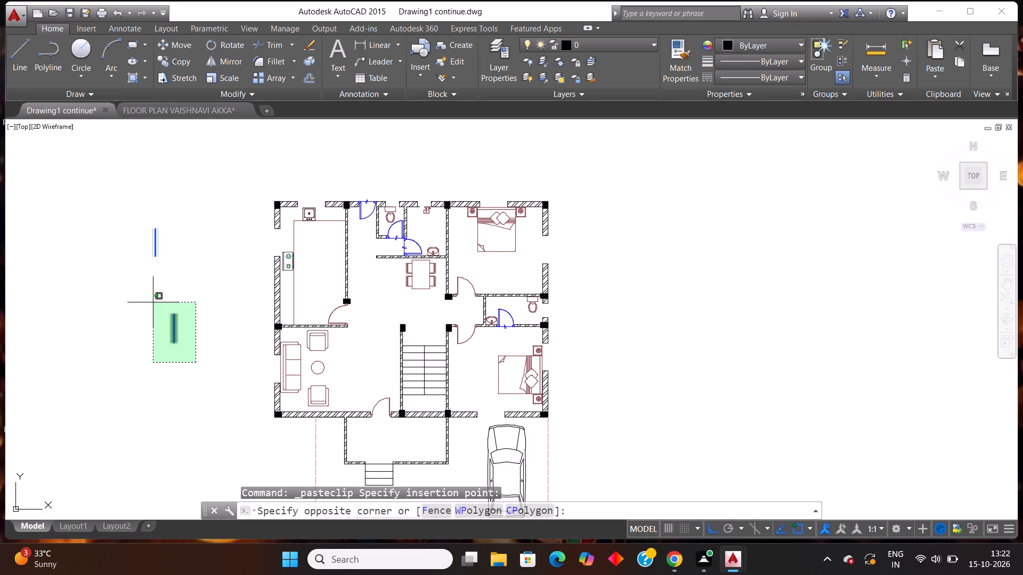
pyautogui.click(153, 302)
pyautogui.write('ro')
pyautogui.press('Return')
pyautogui.click(172, 315)
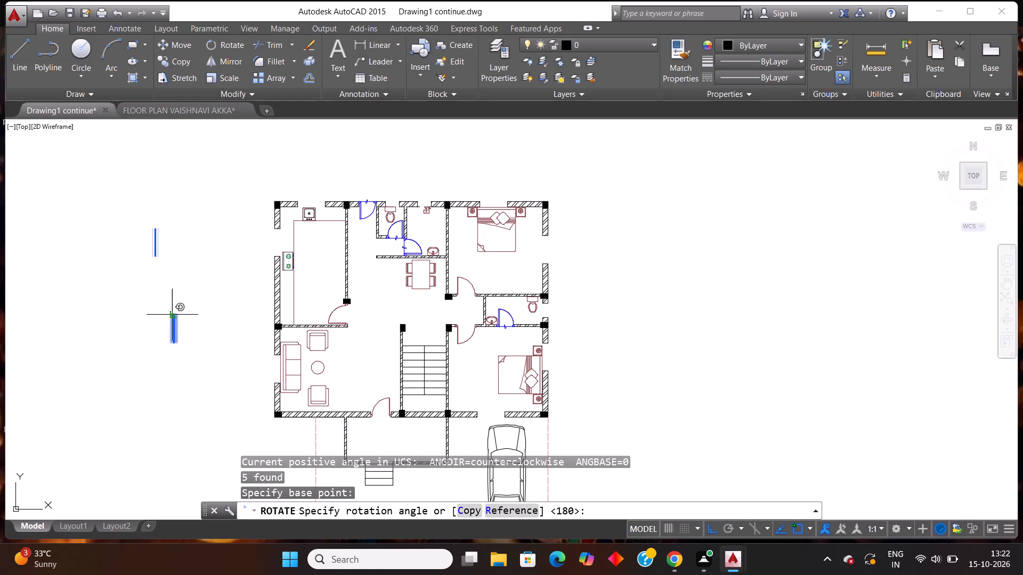
pyautogui.click(137, 380)
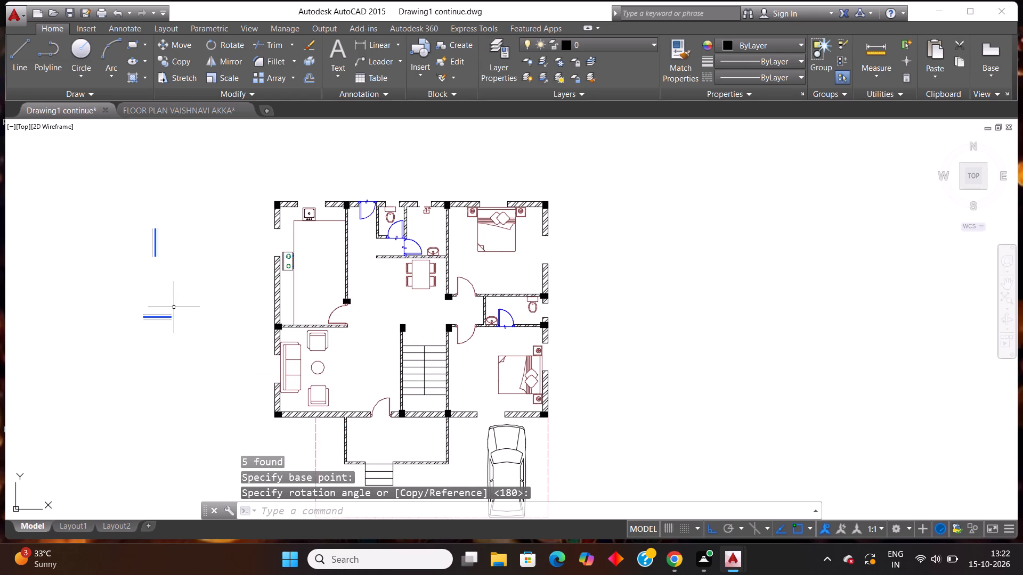
# Copy the vertical window symbol into the opening in the kitchen's west wall, aligned with the opening's lower outer corner.
pyautogui.click(161, 263)
pyautogui.click(126, 205)
pyautogui.hotkey('ctrl', 'c')
pyautogui.hotkey('ctrl', 'v')
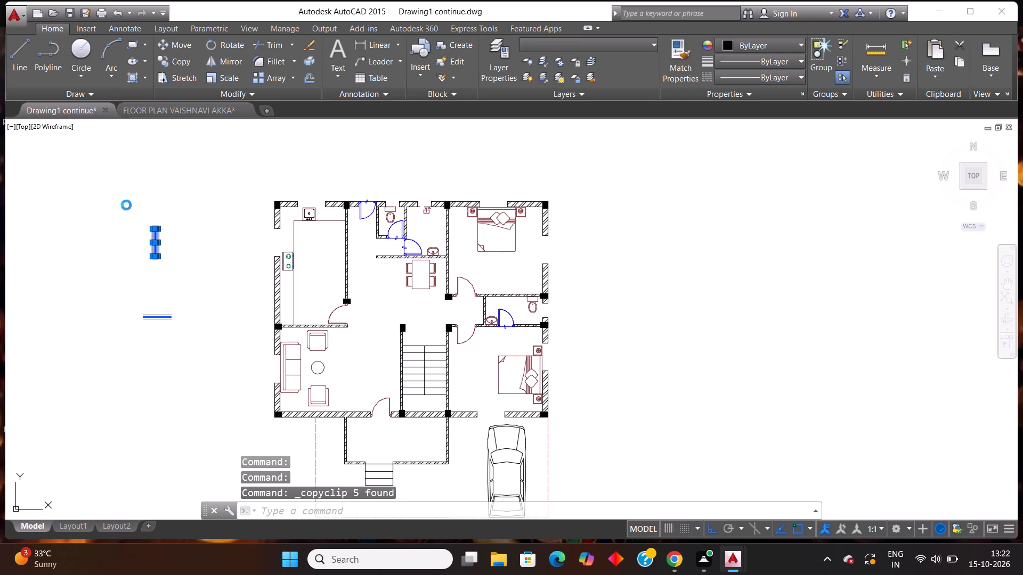
pyautogui.scroll(1, 314, 253)
pyautogui.scroll(3, 260, 206)
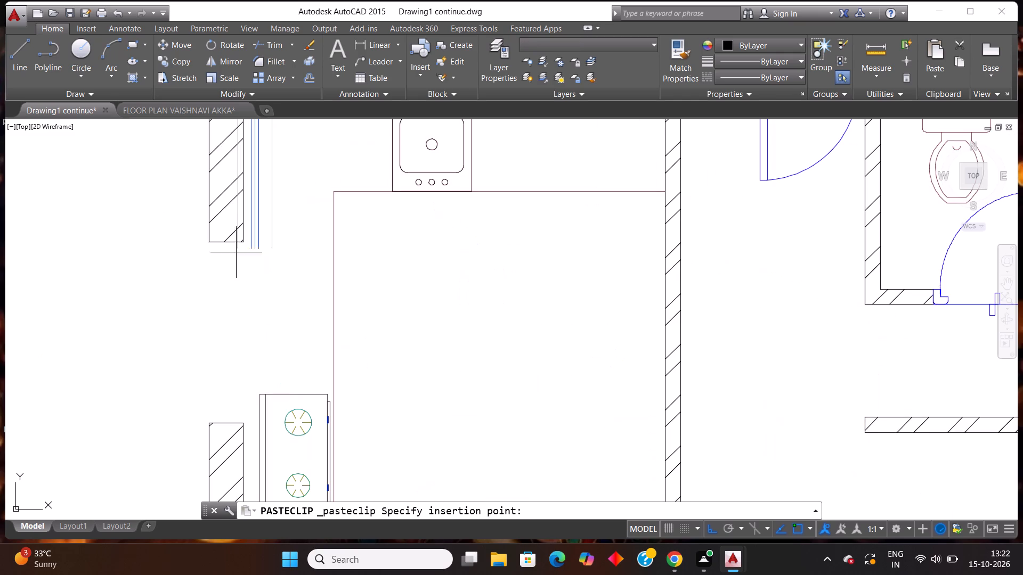
pyautogui.click(209, 421)
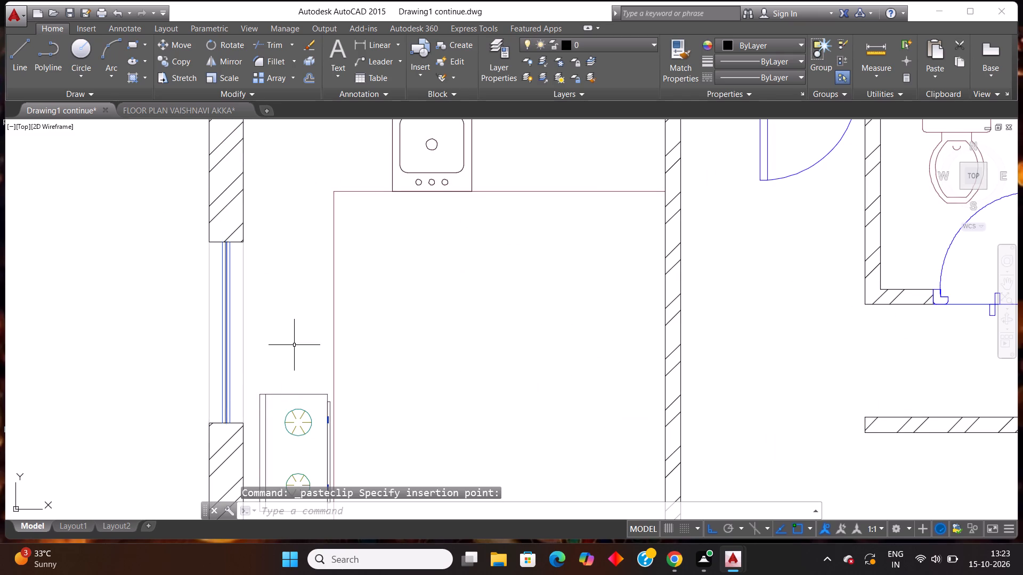
# Paste the vertical window into the living room's west wall opening behind the sofa.
pyautogui.scroll(-3, 294, 344)
pyautogui.scroll(-4, 303, 420)
pyautogui.scroll(3, 315, 444)
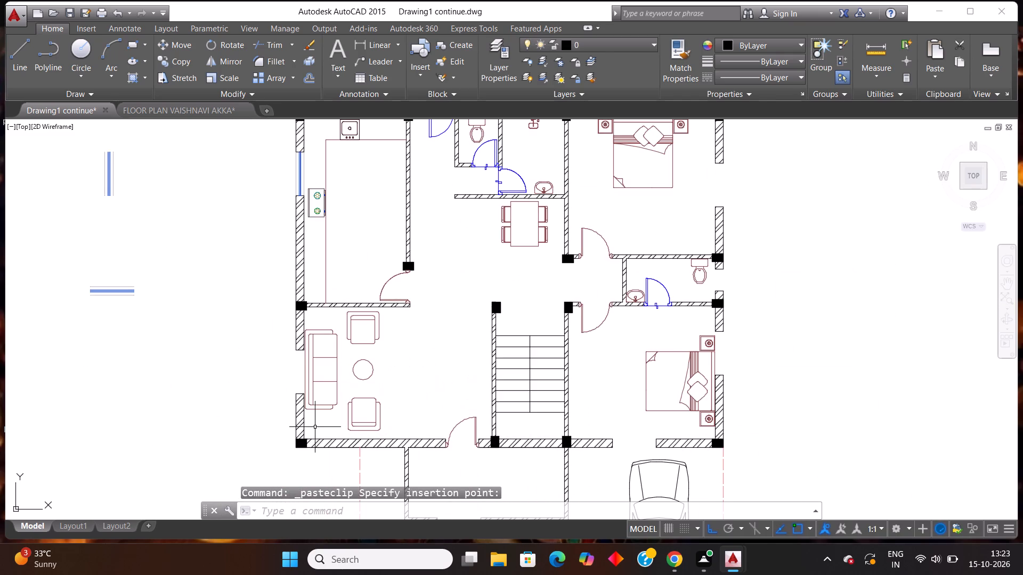
pyautogui.hotkey('ctrl', 'v')
pyautogui.scroll(3, 291, 362)
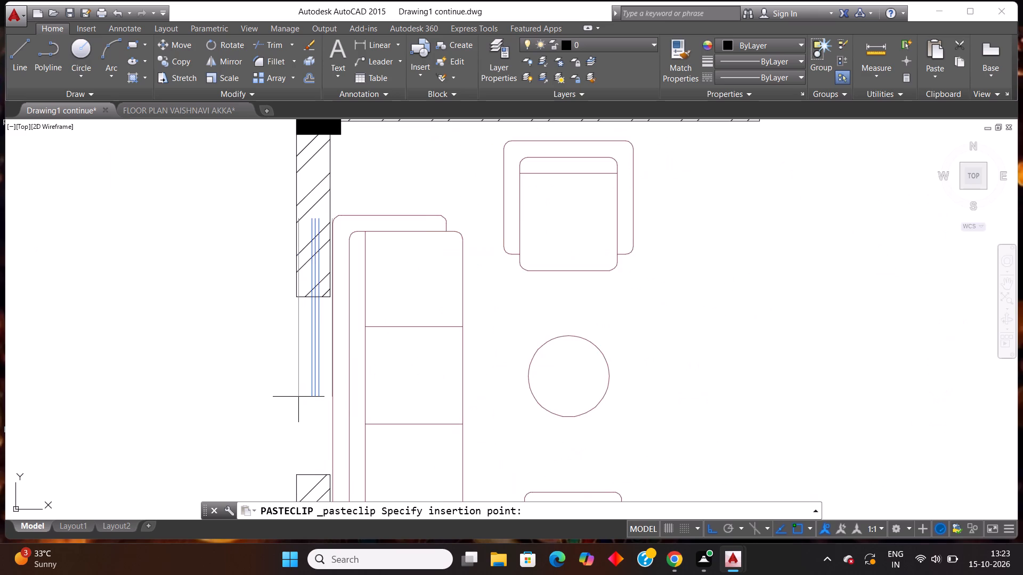
pyautogui.scroll(-1, 298, 397)
pyautogui.scroll(2, 307, 456)
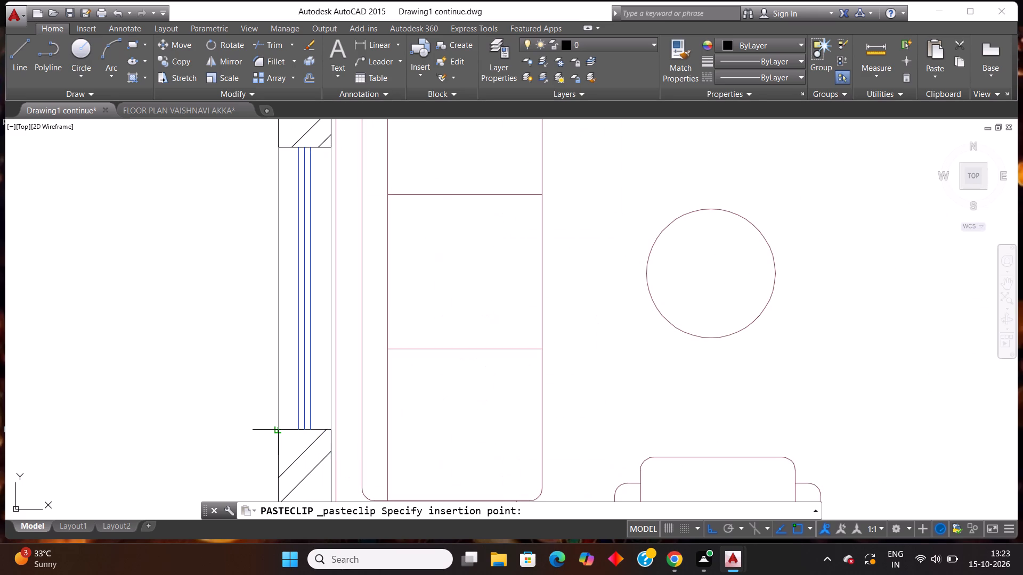
pyautogui.click(280, 432)
# Paste the vertical window into the east wall opening of the northern bedroom.
pyautogui.scroll(-6, 329, 338)
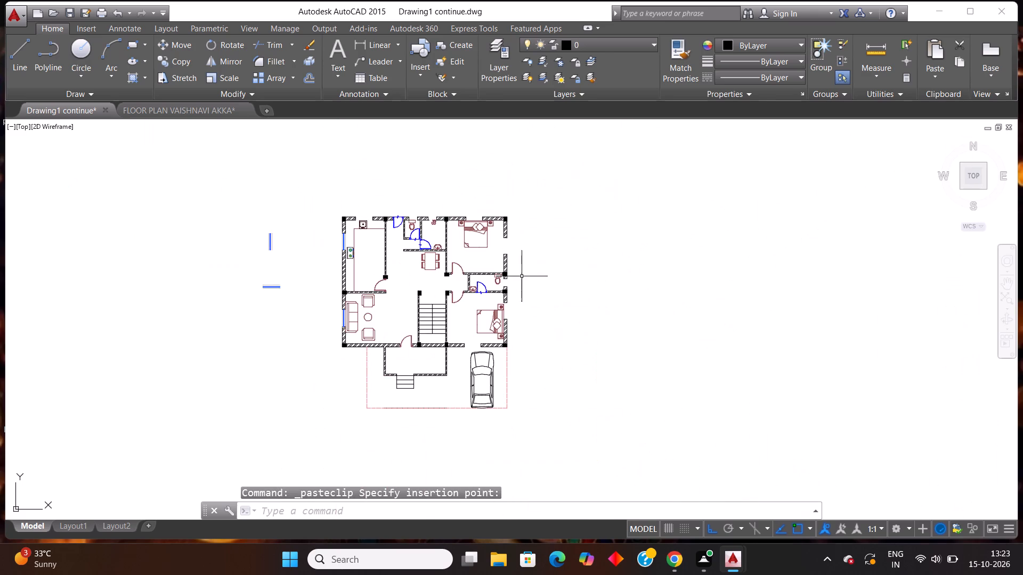
pyautogui.scroll(1, 475, 244)
pyautogui.hotkey('ctrl', 'v')
pyautogui.scroll(2, 510, 241)
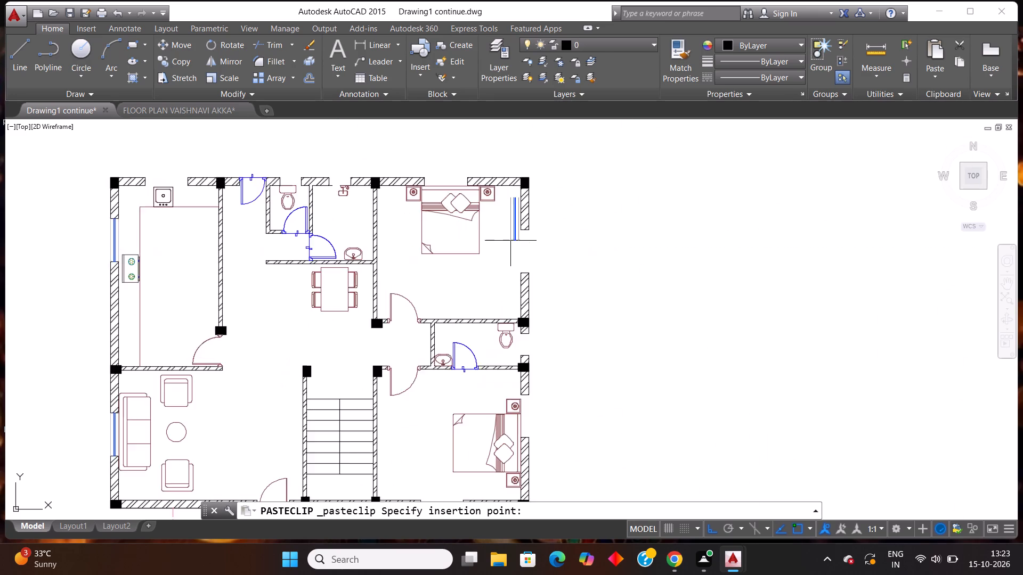
pyautogui.scroll(2, 559, 241)
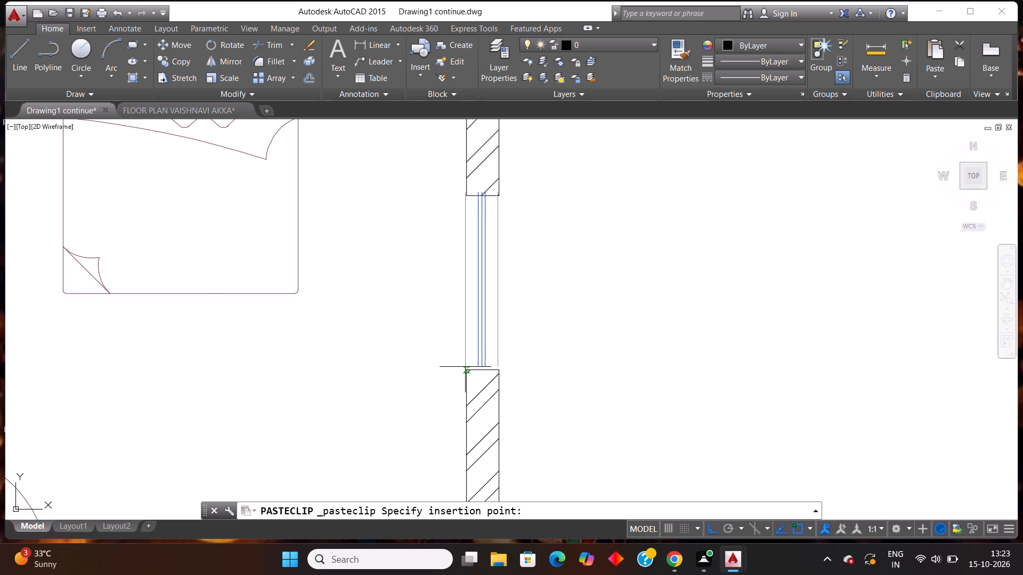
pyautogui.click(465, 368)
# Paste the vertical window into the east wall opening of the southern bedroom, beside the bed.
pyautogui.scroll(-4, 594, 289)
pyautogui.scroll(-1, 583, 357)
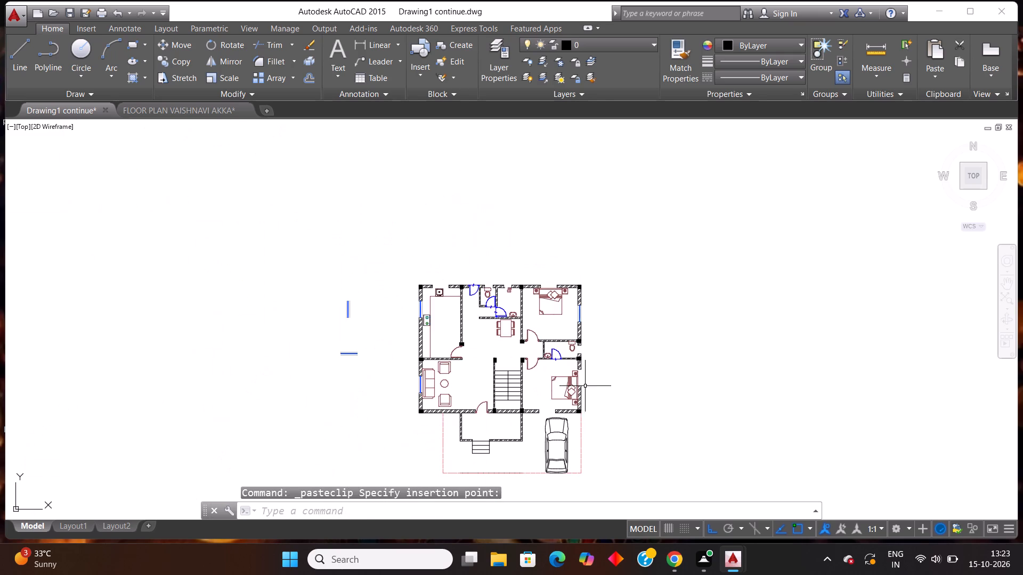
pyautogui.scroll(2, 587, 396)
pyautogui.hotkey('ctrl', 'v')
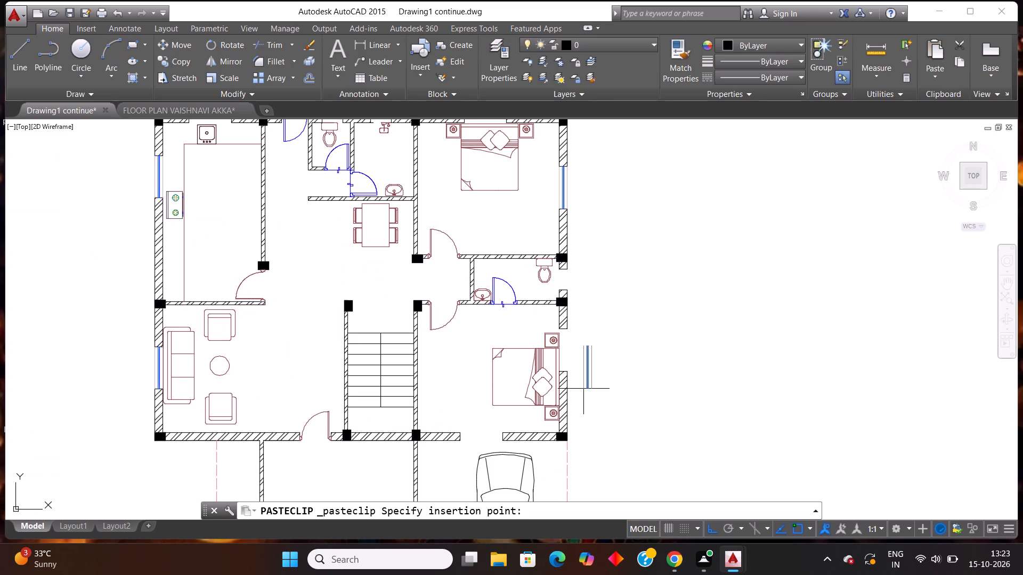
pyautogui.scroll(3, 580, 362)
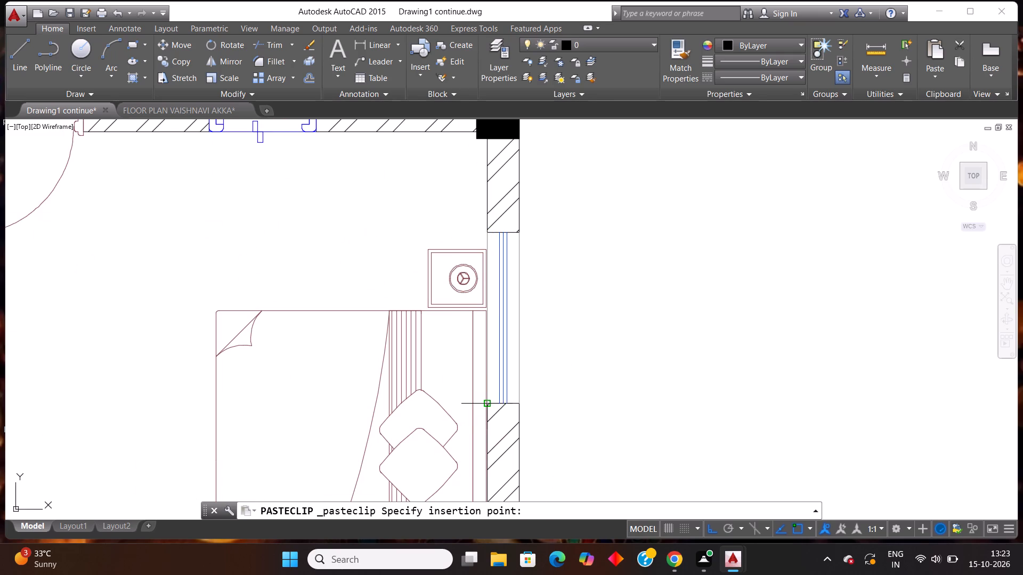
pyautogui.click(486, 402)
# Copy the horizontal window symbol into the kitchen's north wall opening above the sink.
pyautogui.scroll(-2, 535, 395)
pyautogui.scroll(-3, 588, 386)
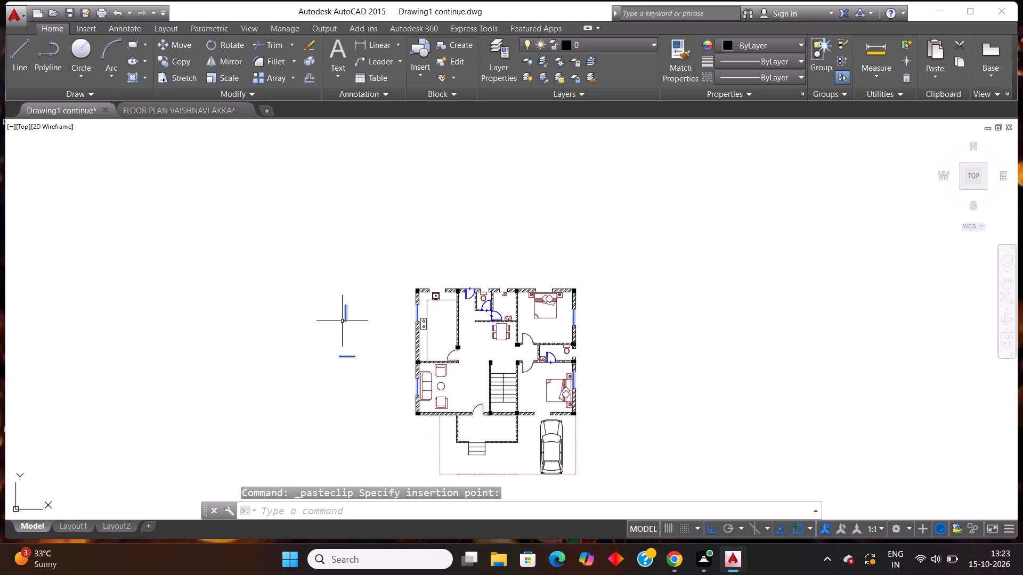
pyautogui.moveTo(370, 360); pyautogui.dragTo(359, 364)
pyautogui.click(329, 359)
pyautogui.click(375, 385)
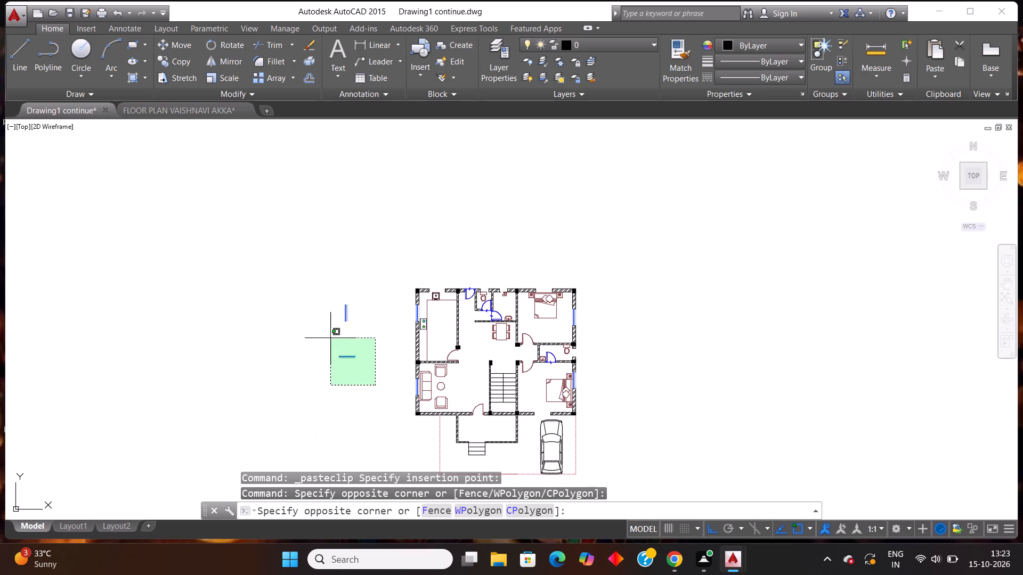
pyautogui.click(323, 331)
pyautogui.hotkey('ctrl', 'c')
pyautogui.hotkey('ctrl', 'v')
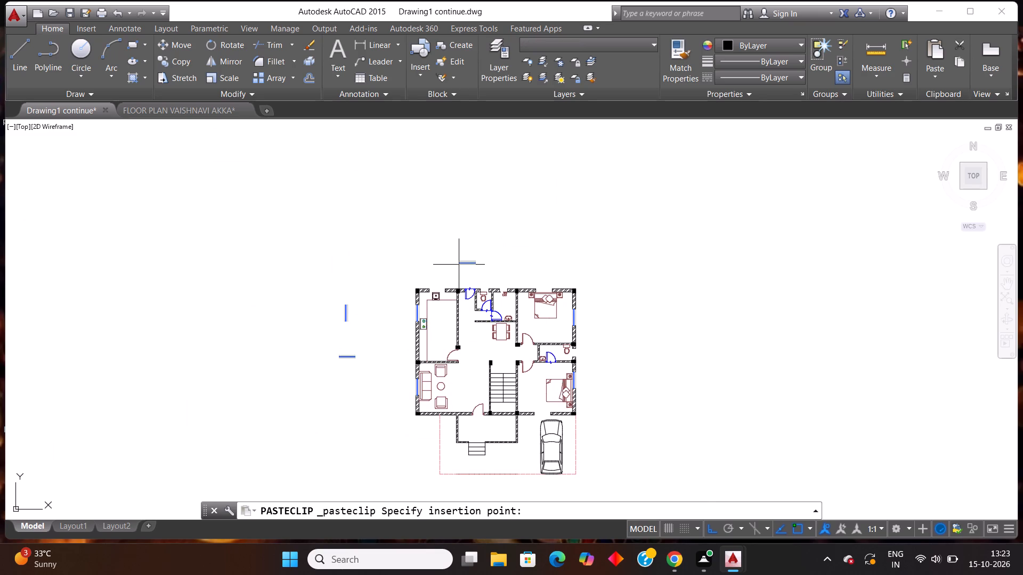
pyautogui.scroll(4, 453, 267)
pyautogui.scroll(1, 345, 343)
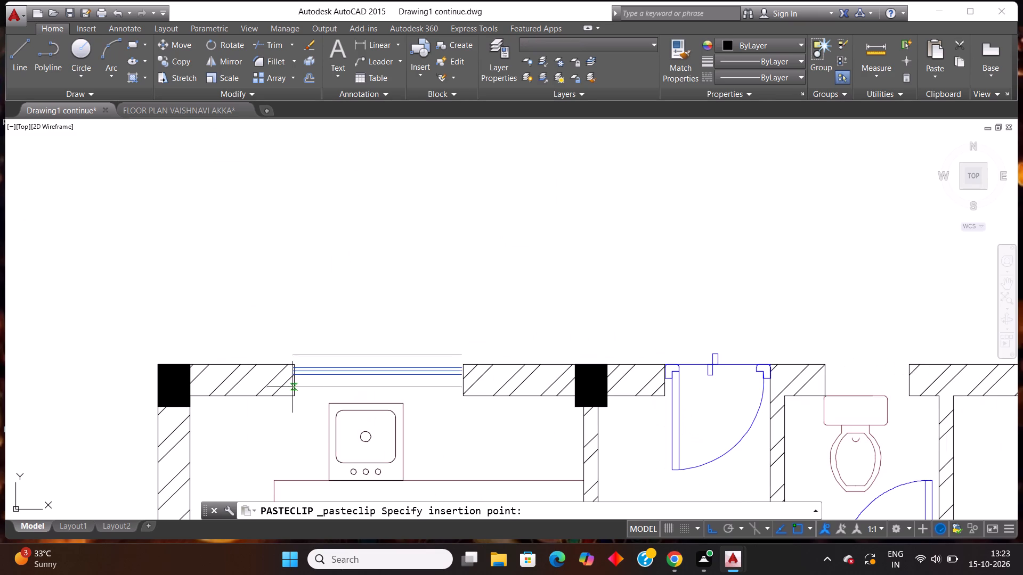
pyautogui.click(294, 396)
# Paste the horizontal window symbol into the north wall opening of the northern bedroom, behind the bed's headboard.
pyautogui.scroll(-2, 340, 330)
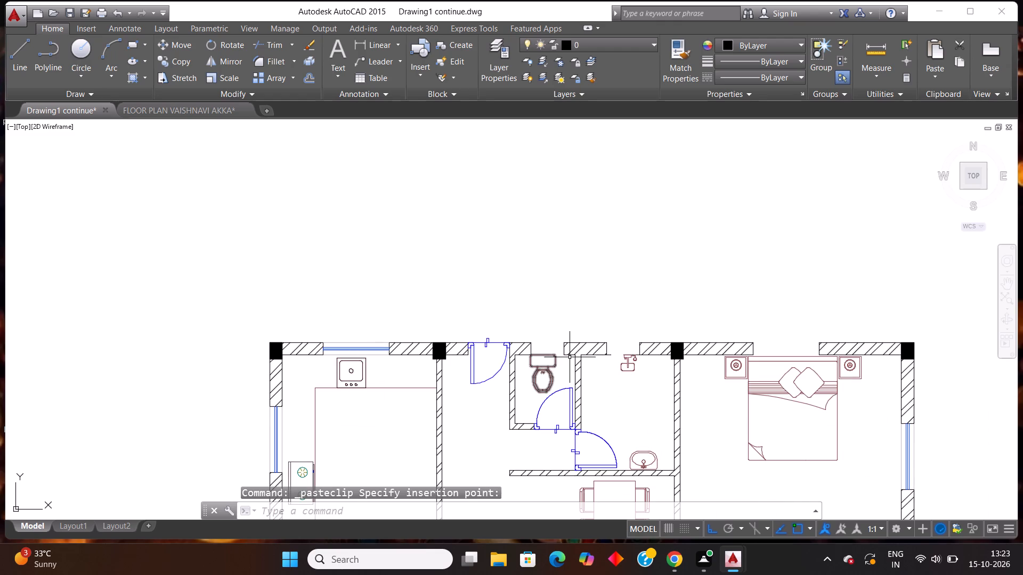
pyautogui.scroll(-1, 613, 364)
pyautogui.scroll(2, 750, 349)
pyautogui.hotkey('ctrl', 'v')
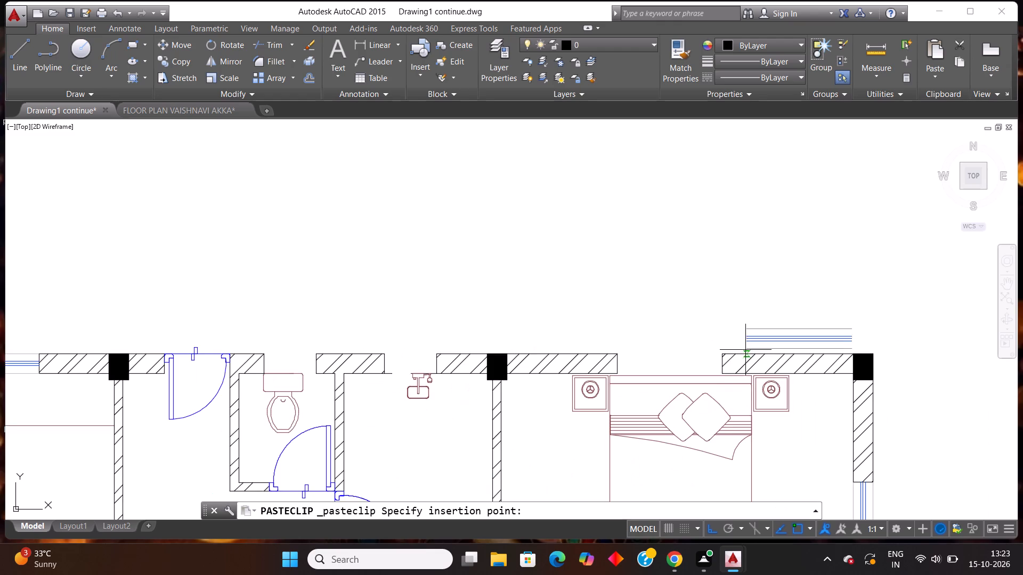
pyautogui.scroll(2, 719, 387)
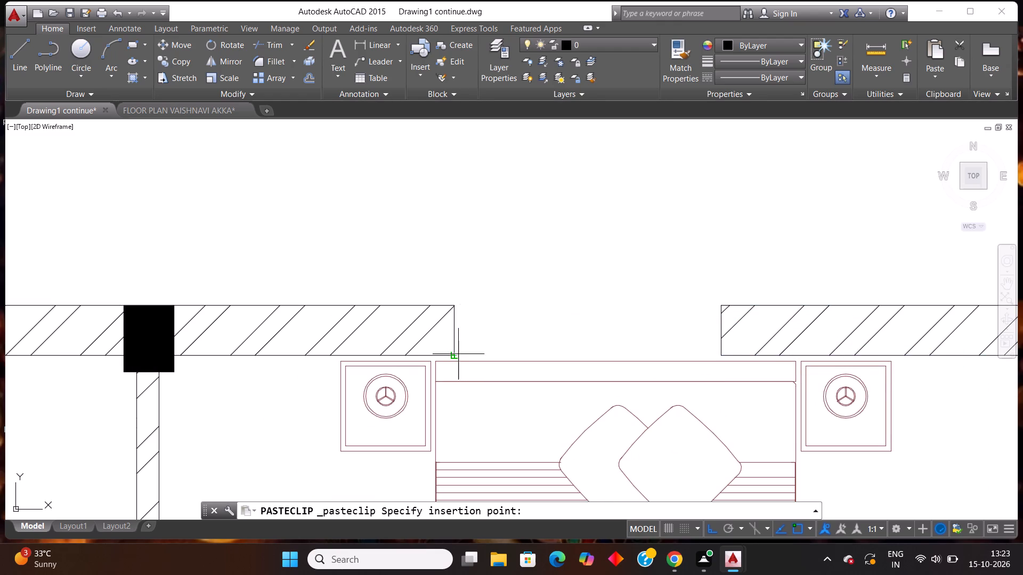
pyautogui.click(452, 356)
pyautogui.scroll(-2, 530, 297)
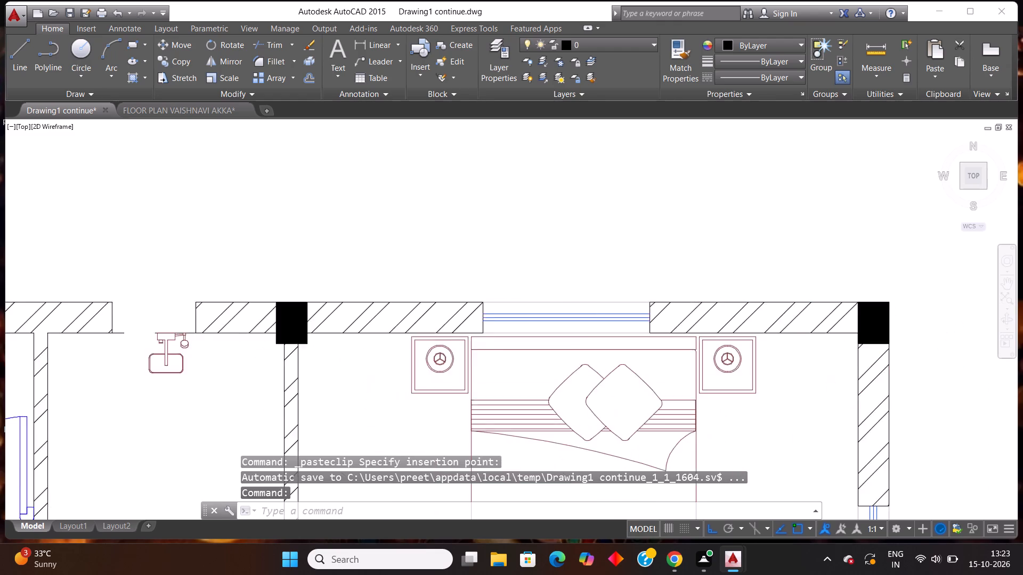
# Paste the horizontal window symbol into the south wall opening of the southern bedroom, in front of the car.
pyautogui.scroll(-5, 581, 293)
pyautogui.scroll(2, 584, 378)
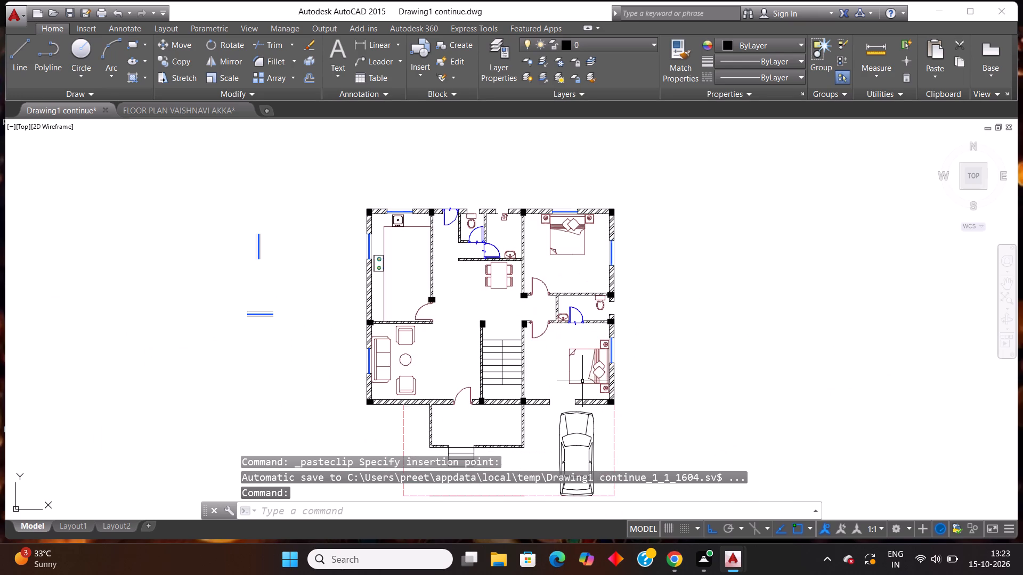
pyautogui.scroll(-2, 584, 381)
pyautogui.scroll(2, 573, 398)
pyautogui.hotkey('ctrl', 'v')
pyautogui.scroll(2, 587, 389)
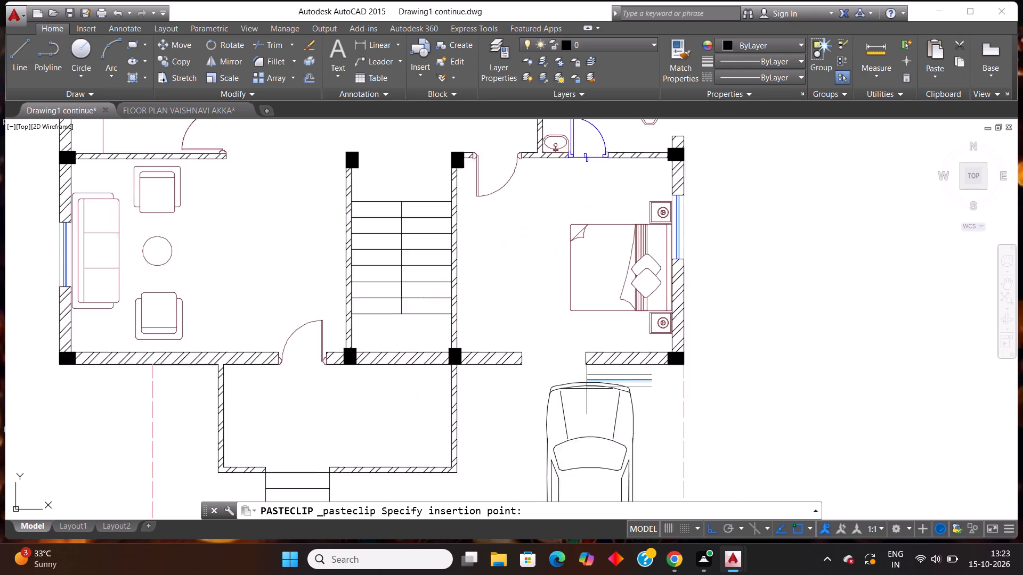
pyautogui.scroll(3, 587, 389)
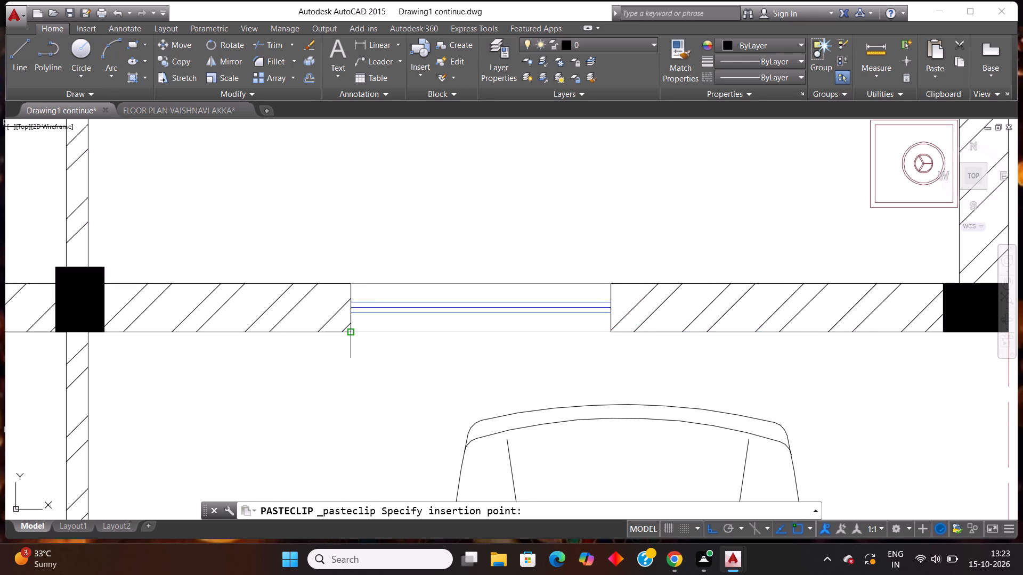
pyautogui.click(353, 333)
pyautogui.scroll(-5, 508, 326)
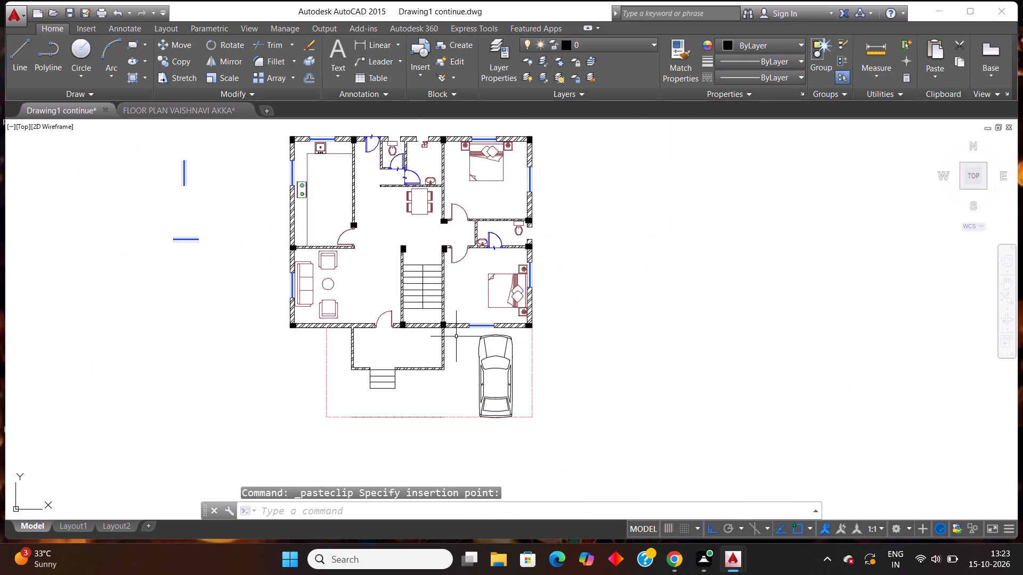
pyautogui.scroll(-1, 457, 336)
pyautogui.scroll(1, 433, 235)
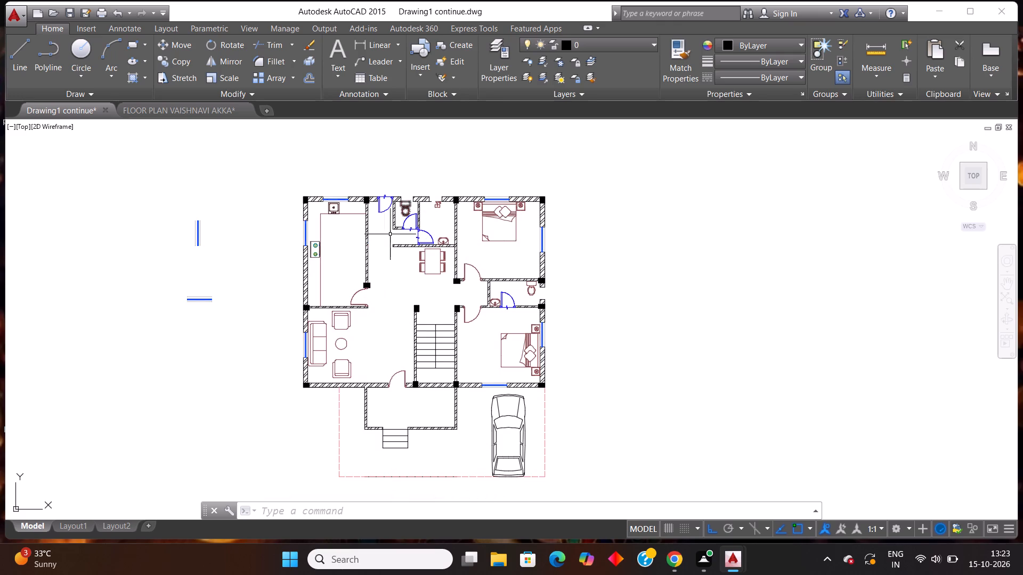
pyautogui.press('Escape')
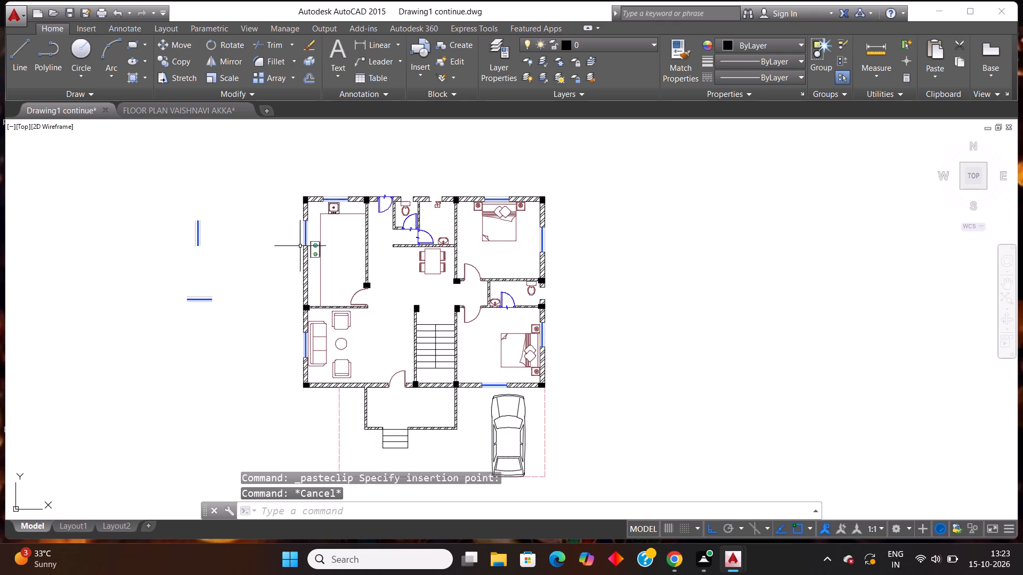
# Switch to the reference floor plan drawing and copy the magenta window from the A.TOILET's north wall beside M.BEDROOM 1's dressing unit.
pyautogui.click(166, 111)
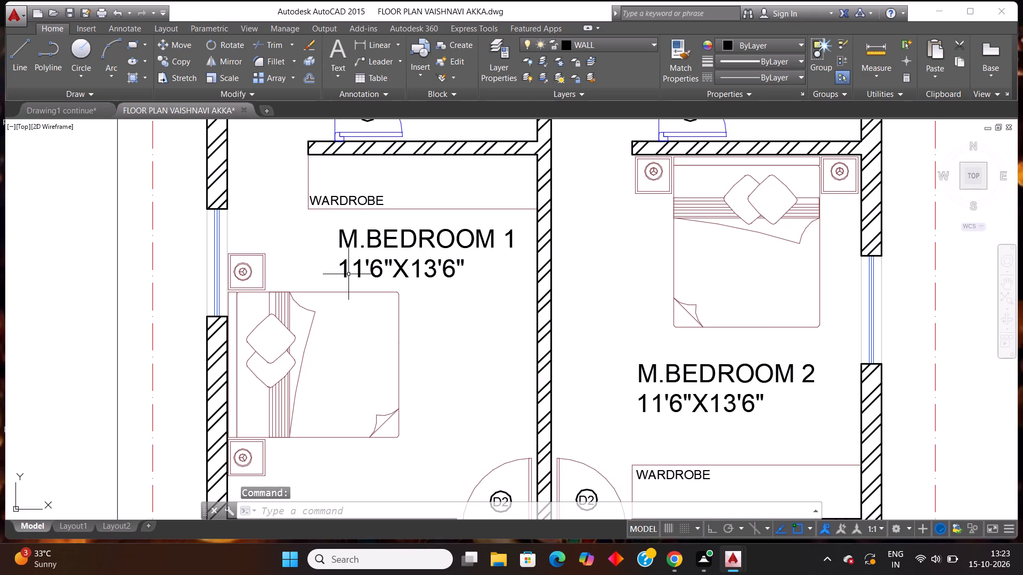
pyautogui.scroll(-2, 348, 274)
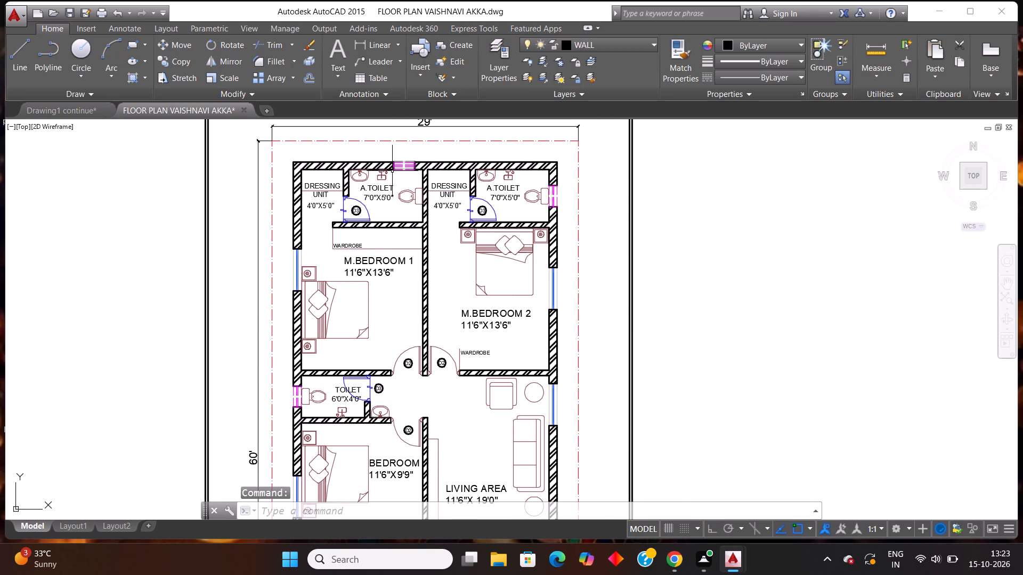
pyautogui.scroll(2, 406, 158)
pyautogui.click(394, 212)
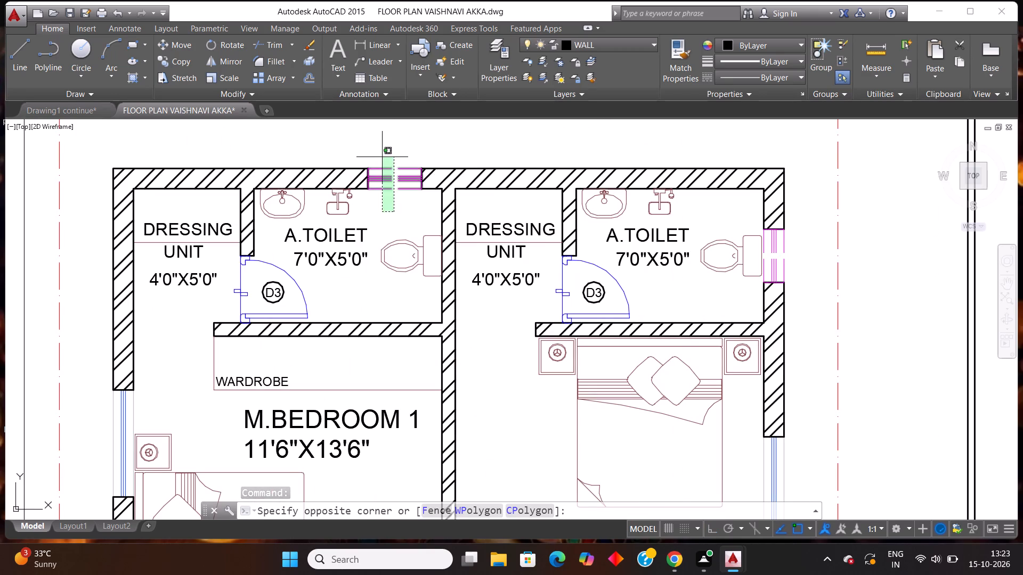
pyautogui.click(382, 157)
pyautogui.hotkey('ctrl', 'c')
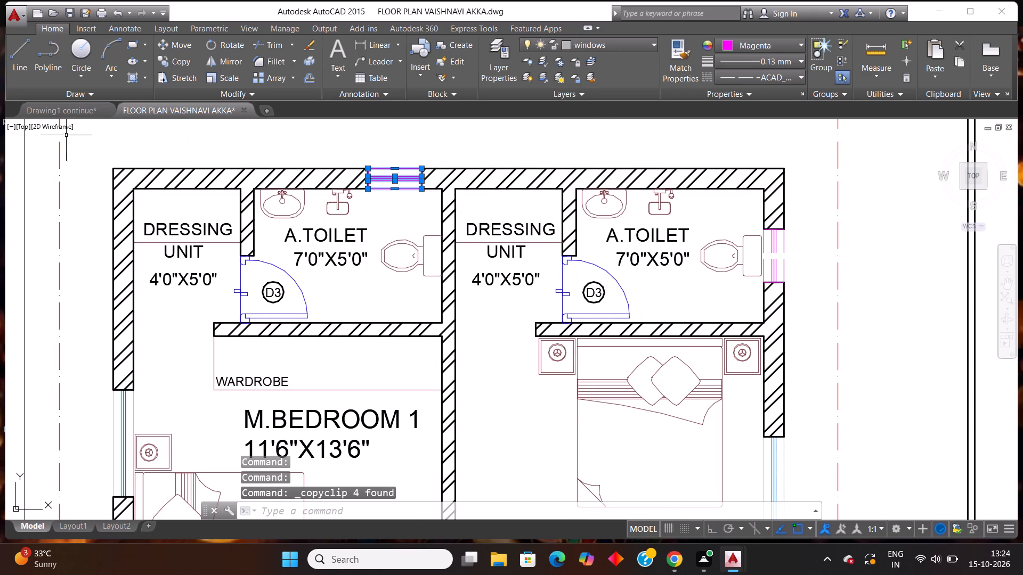
# Return to Drawing1 continue and paste the magenta window into the toilet's north wall opening behind the WC.
pyautogui.click(72, 108)
pyautogui.hotkey('ctrl', 'v')
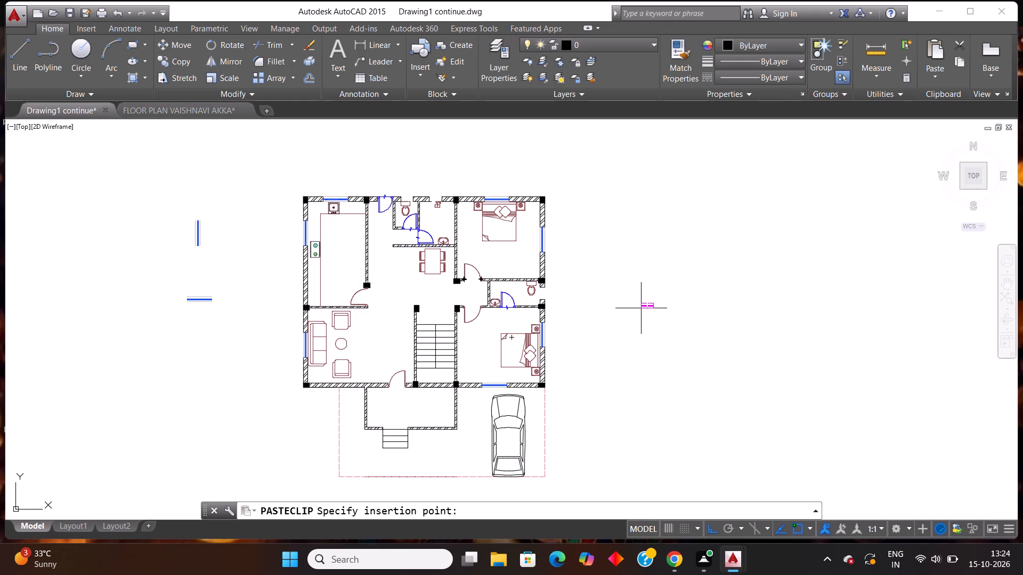
pyautogui.scroll(4, 419, 188)
pyautogui.scroll(1, 362, 216)
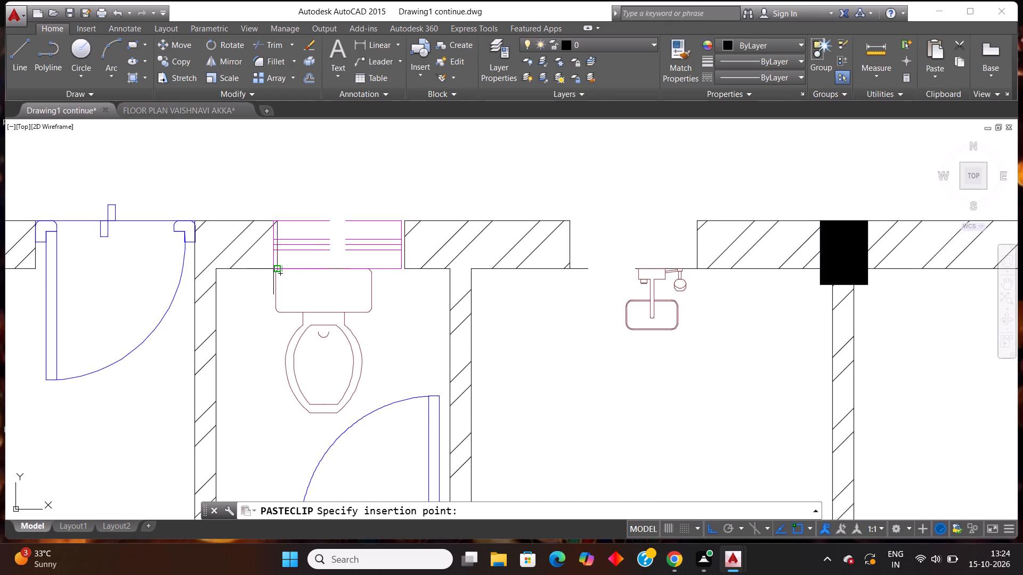
pyautogui.click(273, 269)
pyautogui.scroll(-2, 429, 286)
# Paste the magenta window into the bathroom's north wall opening above the shower fitting.
pyautogui.hotkey('ctrl', 'v')
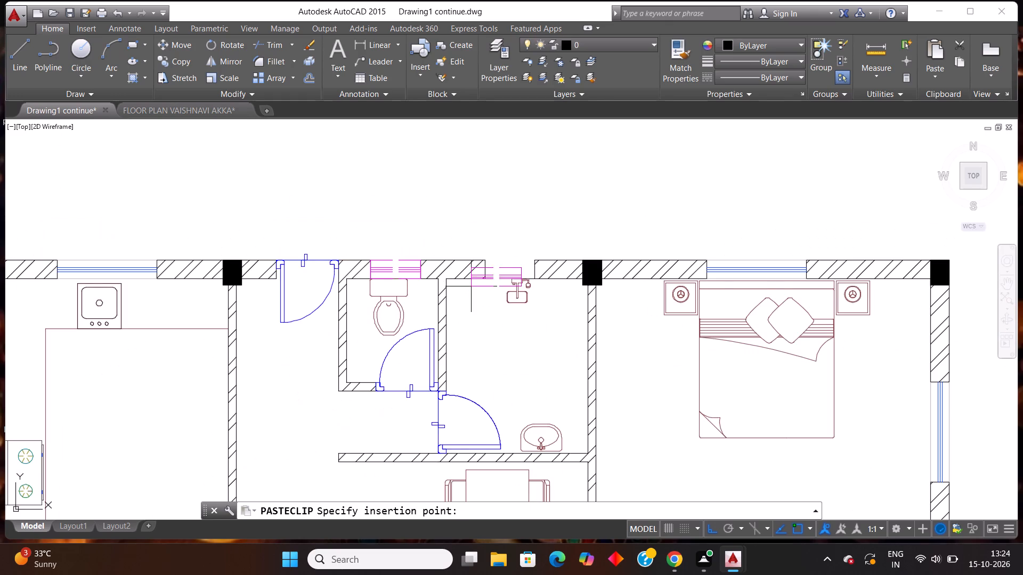
pyautogui.scroll(4, 476, 283)
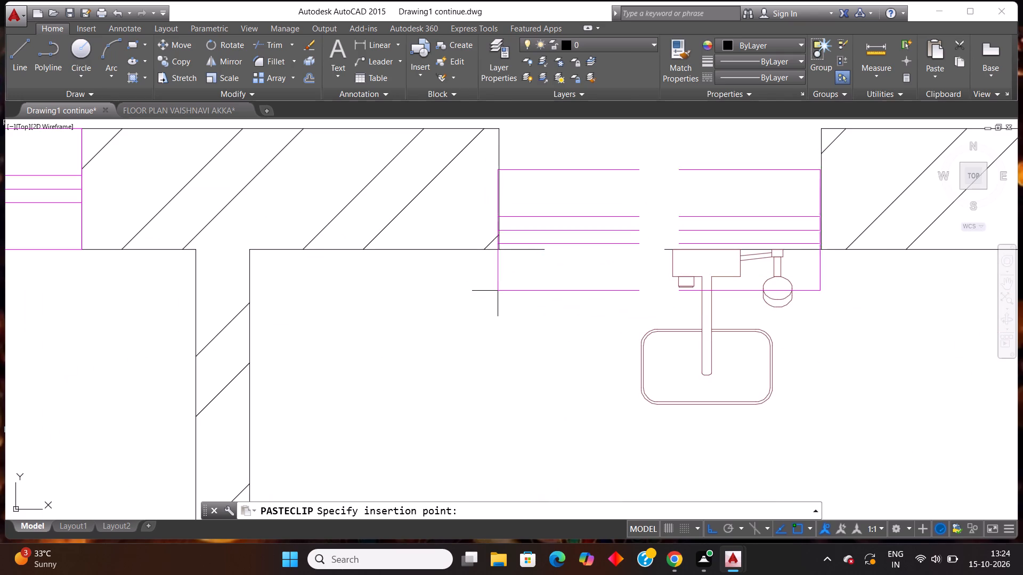
pyautogui.scroll(-4, 452, 351)
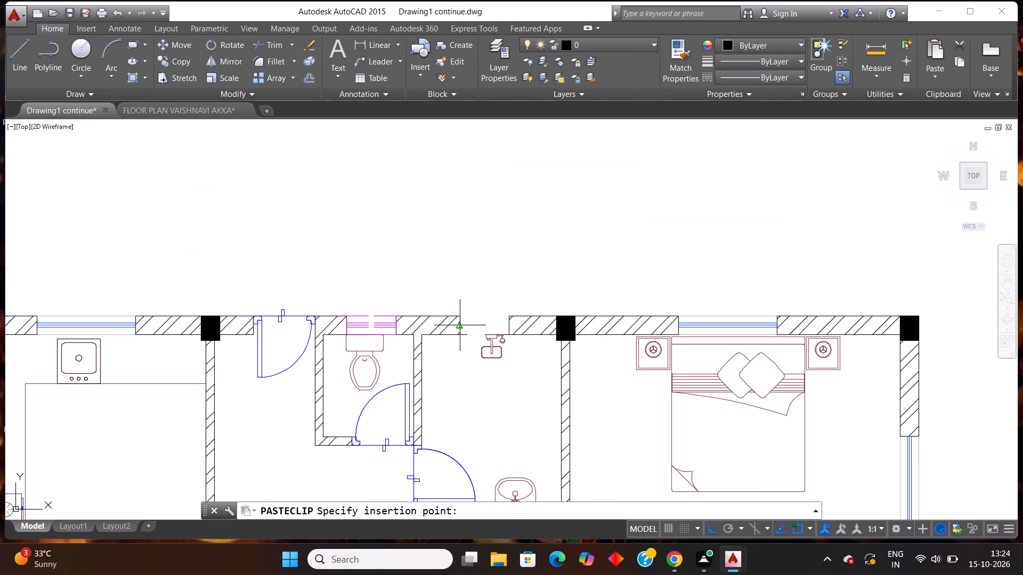
pyautogui.scroll(4, 466, 338)
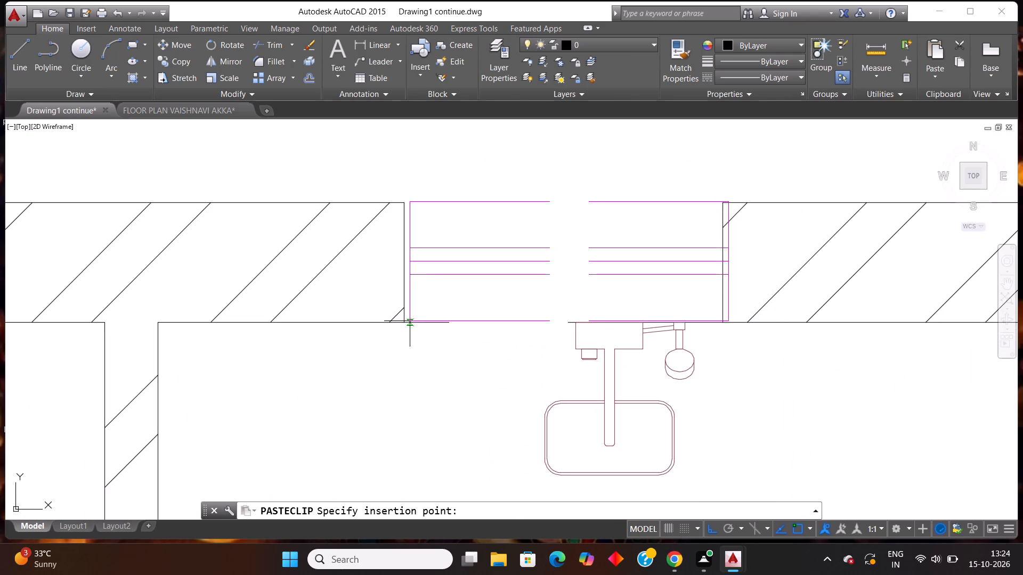
pyautogui.click(406, 321)
pyautogui.scroll(-5, 496, 322)
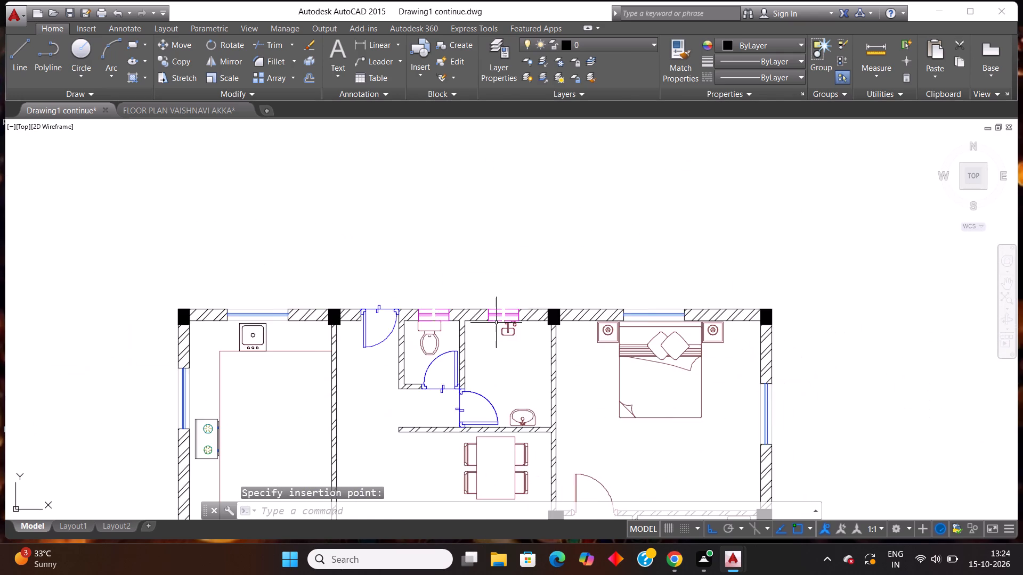
# Paste a spare magenta window in the empty area east of the plan and rotate it 270° to vertical.
pyautogui.scroll(-1, 496, 323)
pyautogui.hotkey('ctrl', 'v')
pyautogui.click(757, 381)
pyautogui.moveTo(792, 417); pyautogui.dragTo(785, 406)
pyautogui.click(717, 335)
pyautogui.write('ro')
pyautogui.press('Return')
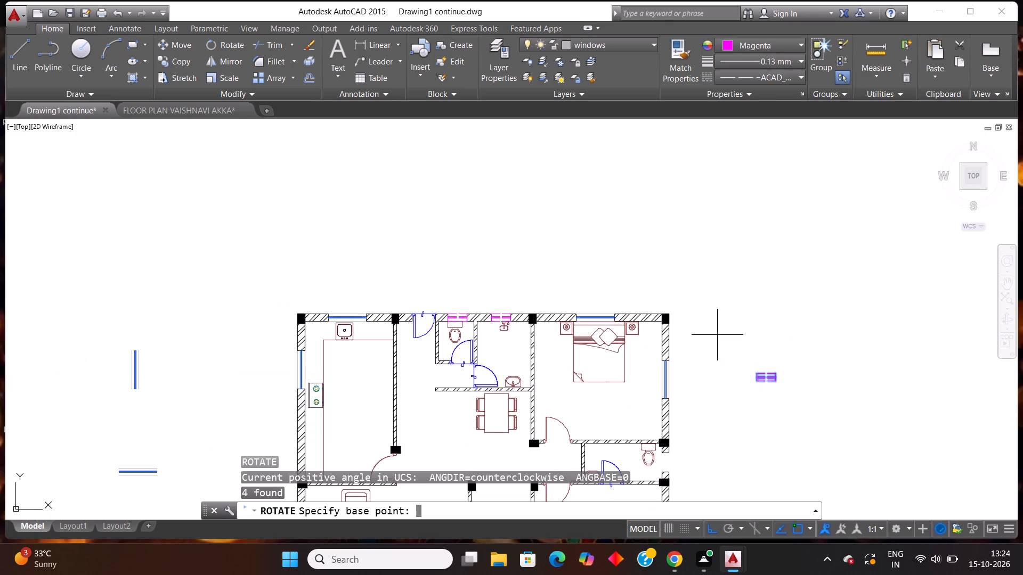
pyautogui.click(753, 374)
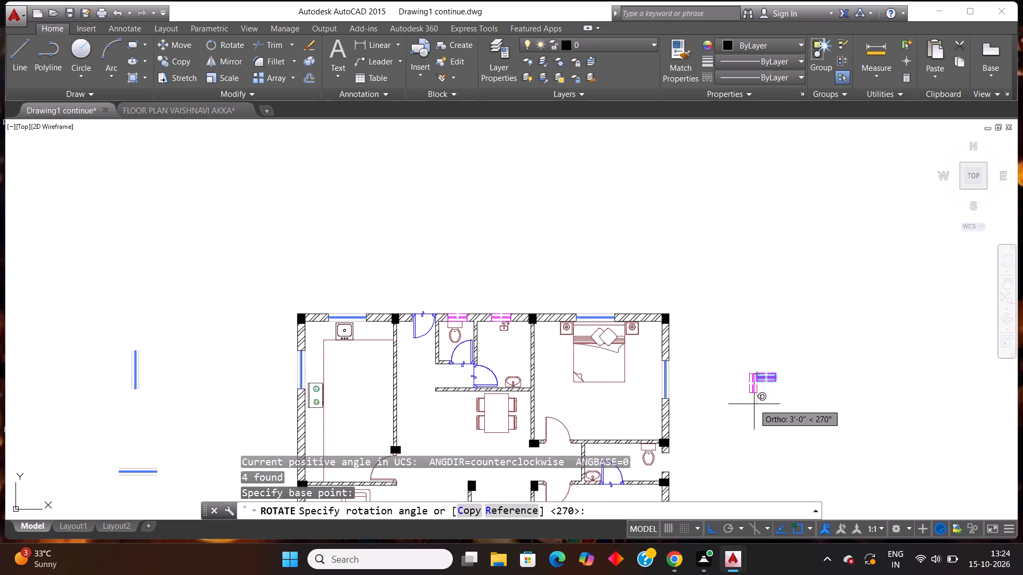
pyautogui.click(754, 407)
# Copy the rotated magenta window into the east wall opening of the toilet between the two bedrooms.
pyautogui.click(762, 406)
pyautogui.click(733, 335)
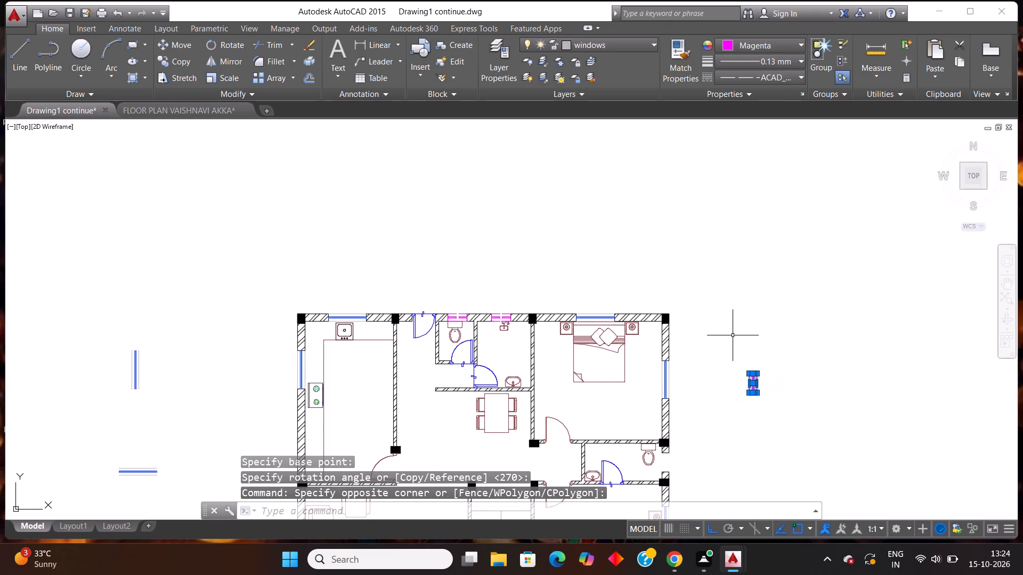
pyautogui.hotkey('ctrl', 'c')
pyautogui.hotkey('ctrl', 'v')
pyautogui.scroll(1, 714, 370)
pyautogui.scroll(-3, 717, 352)
pyautogui.scroll(2, 701, 401)
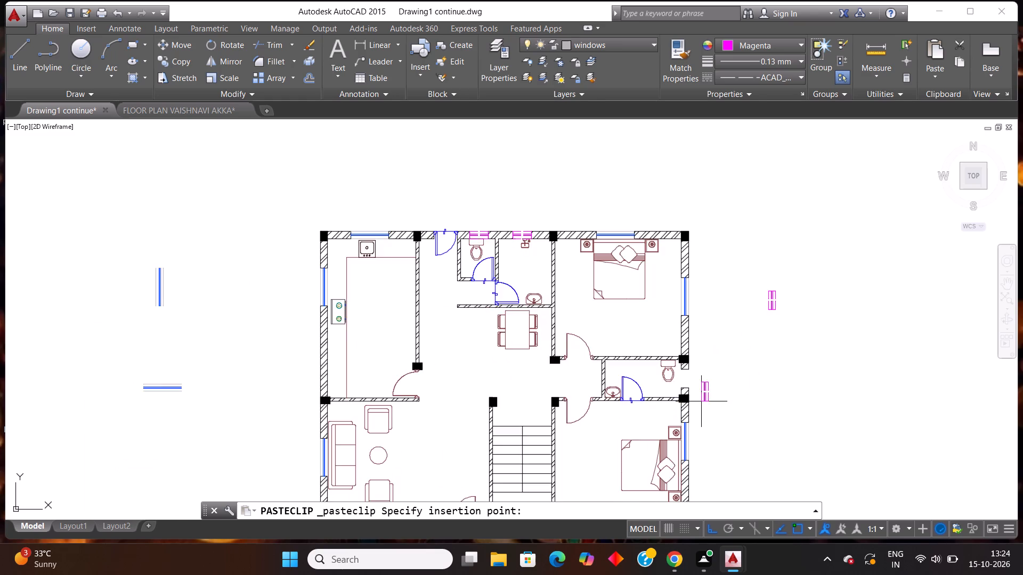
pyautogui.scroll(3, 697, 397)
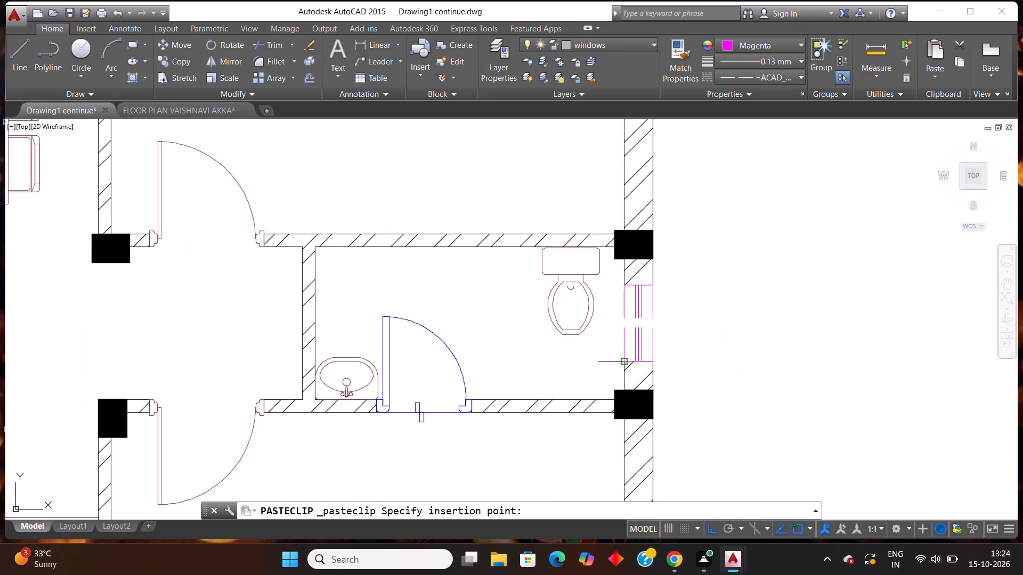
pyautogui.click(623, 363)
# Delete the spare window symbols outside the plan: the magenta one to the east and the two blue ones to the west.
pyautogui.scroll(-5, 698, 348)
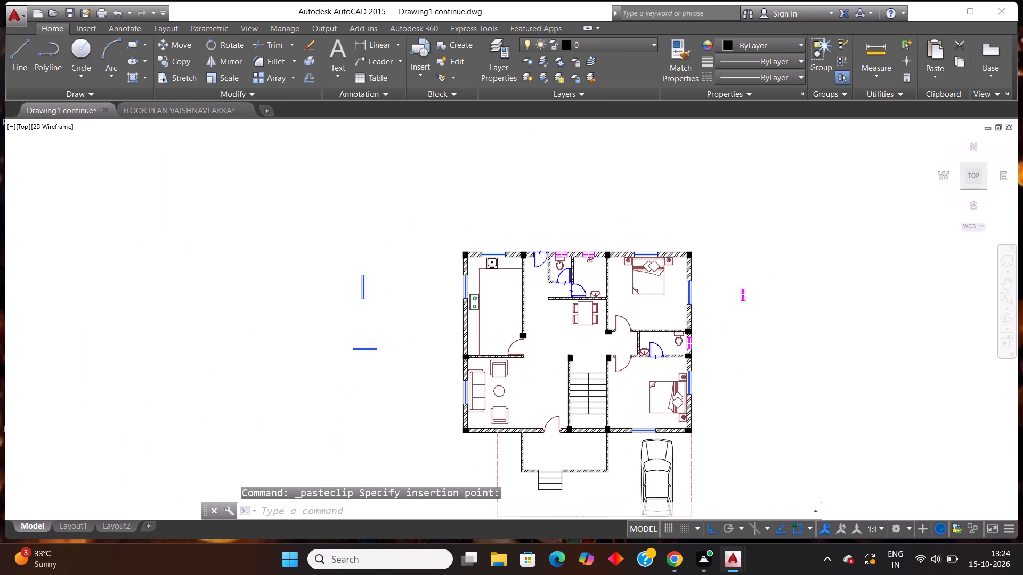
pyautogui.scroll(-1, 669, 356)
pyautogui.scroll(2, 735, 336)
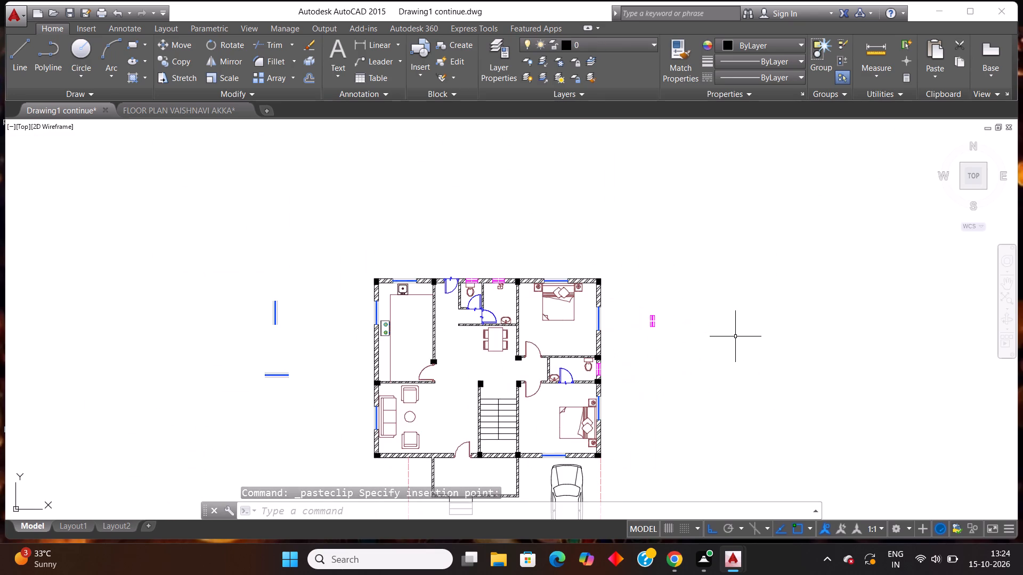
pyautogui.moveTo(689, 366); pyautogui.dragTo(684, 369)
pyautogui.click(642, 301)
pyautogui.press('Delete')
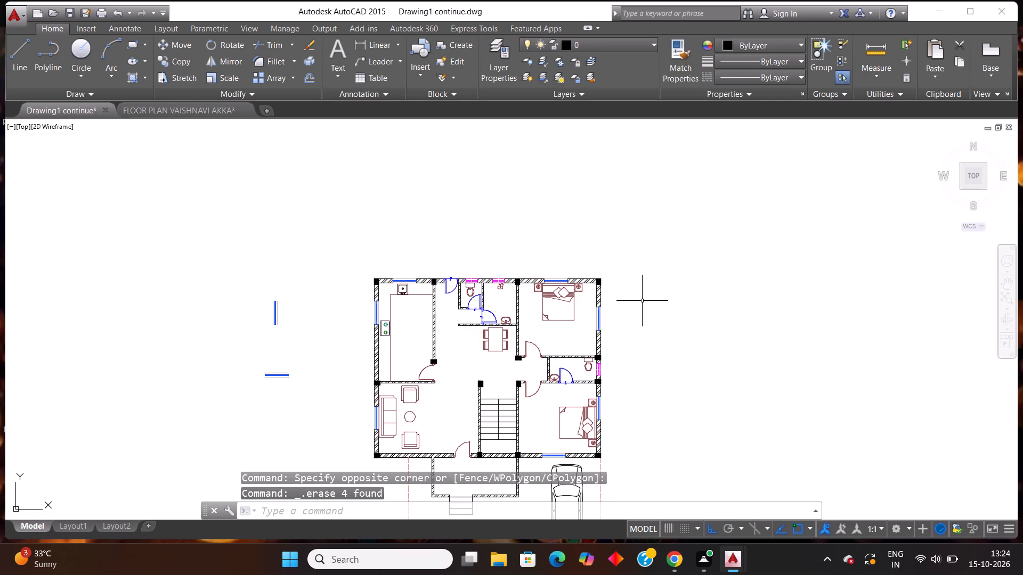
pyautogui.moveTo(324, 400); pyautogui.dragTo(323, 412)
pyautogui.click(238, 273)
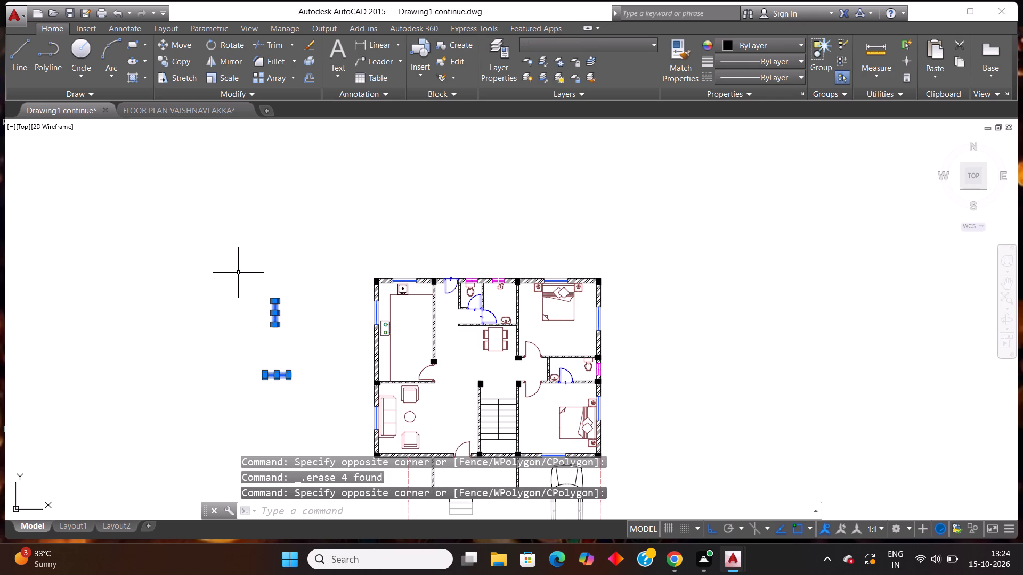
pyautogui.press('Delete')
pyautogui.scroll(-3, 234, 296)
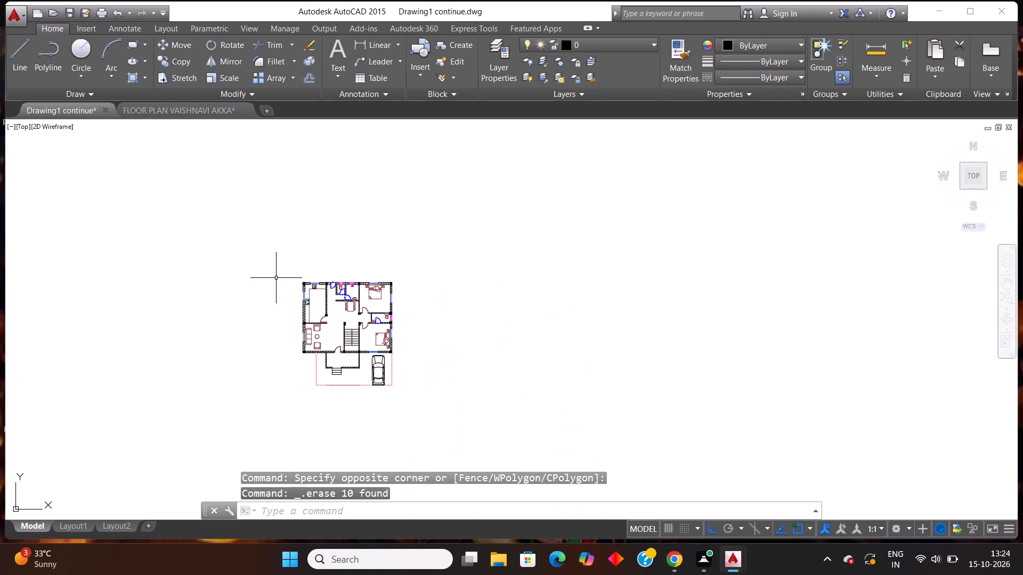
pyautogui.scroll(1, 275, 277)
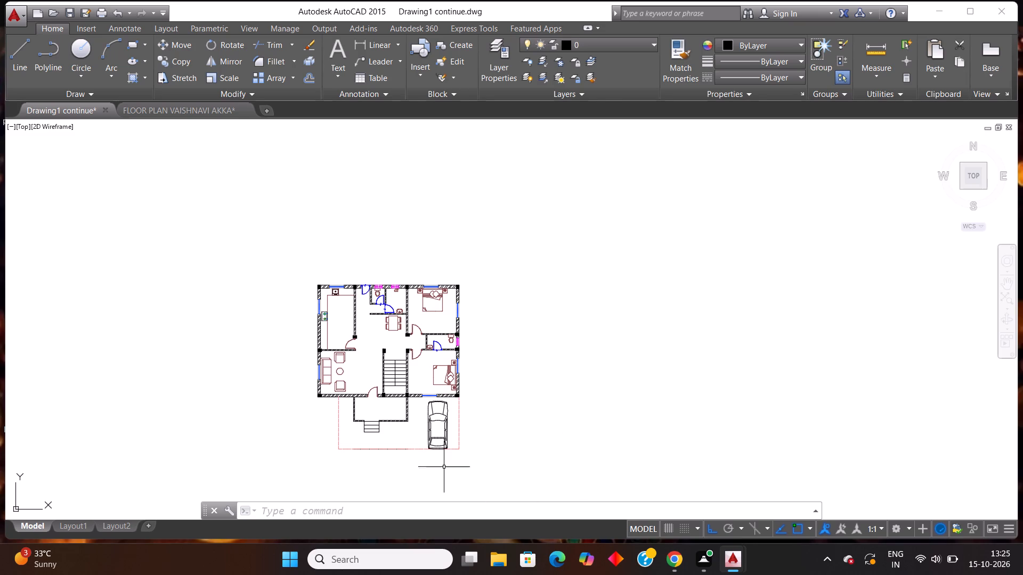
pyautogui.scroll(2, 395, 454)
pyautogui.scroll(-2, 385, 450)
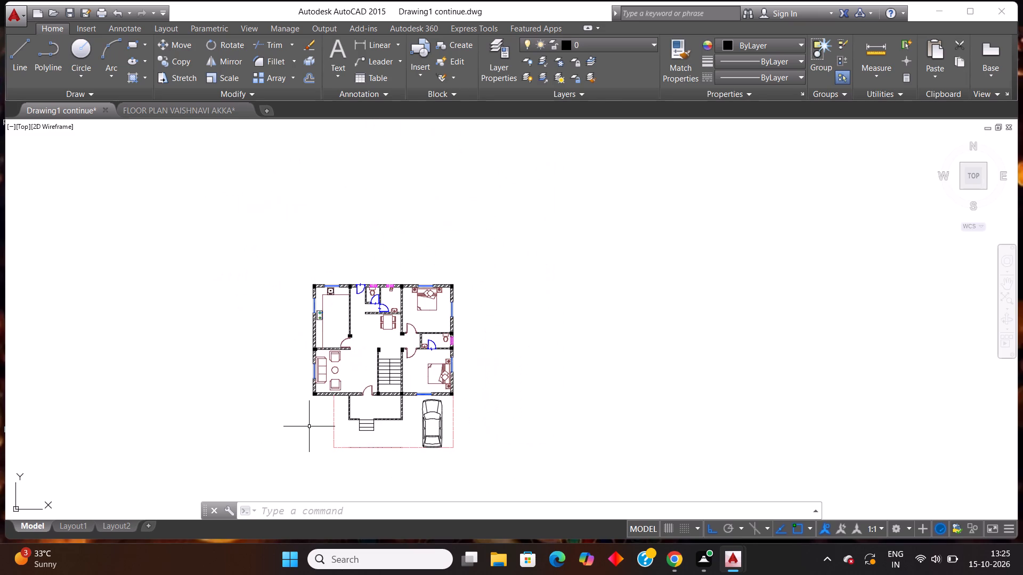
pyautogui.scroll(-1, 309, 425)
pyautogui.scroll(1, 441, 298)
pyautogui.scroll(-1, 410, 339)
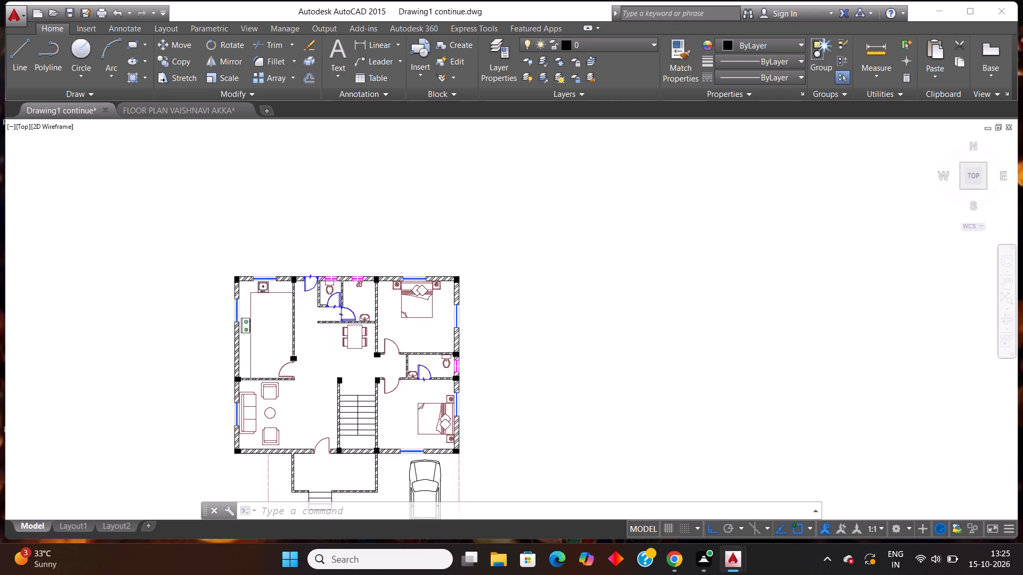
# Copy the BEDROOM 11'6"X9'9" label from the reference floor plan drawing and paste it in the empty area east of the Drawing1 continue plan.
pyautogui.scroll(-1, 410, 339)
pyautogui.scroll(2, 388, 421)
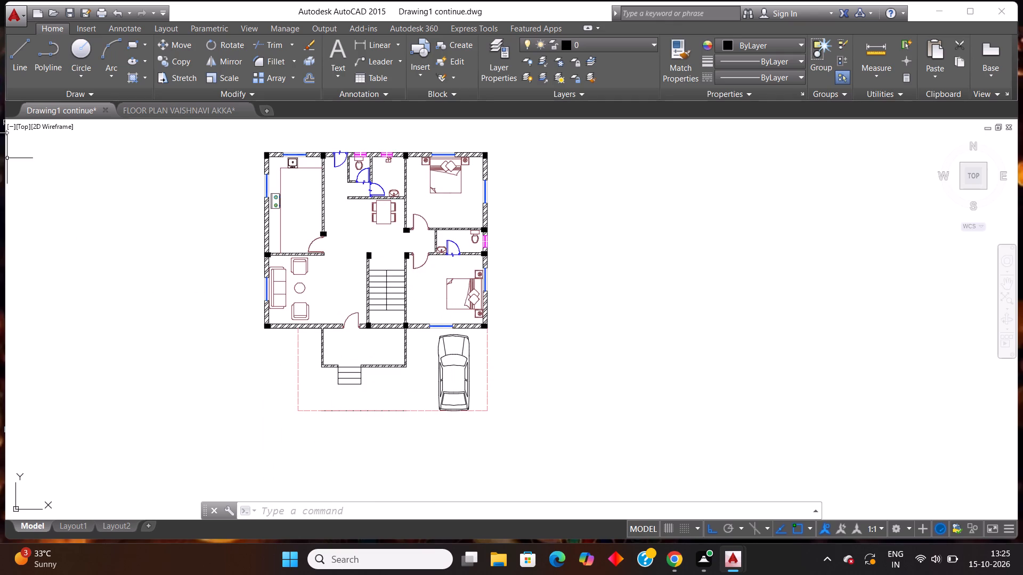
pyautogui.click(137, 110)
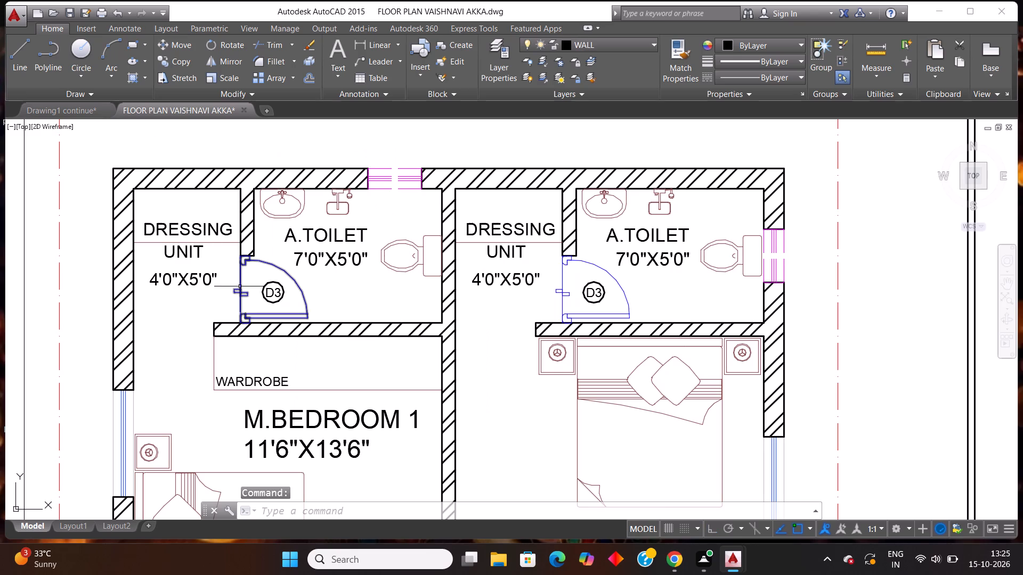
pyautogui.scroll(-2, 326, 325)
pyautogui.scroll(1, 356, 381)
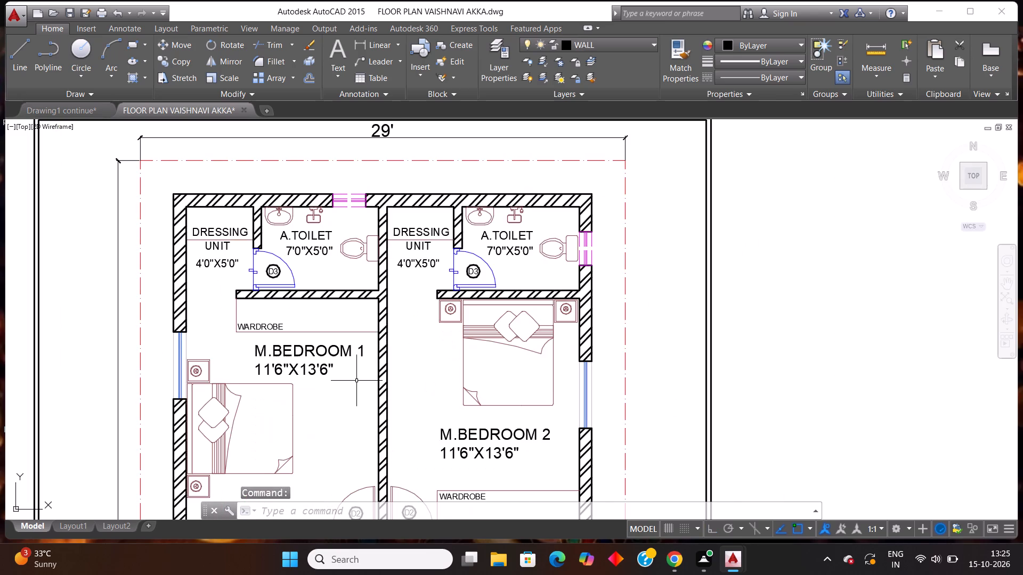
pyautogui.scroll(-2, 347, 393)
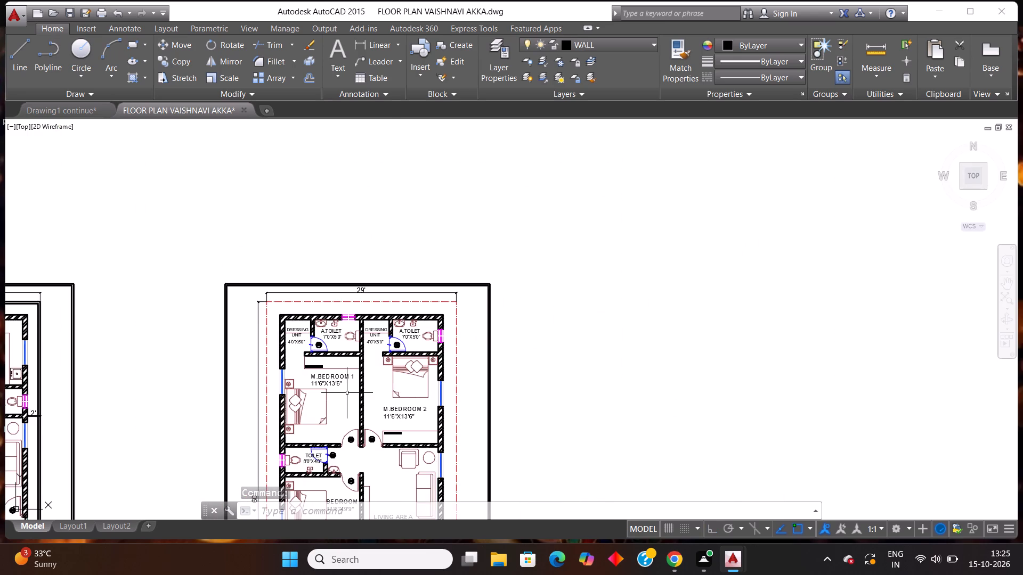
pyautogui.scroll(-2, 347, 393)
pyautogui.scroll(3, 355, 420)
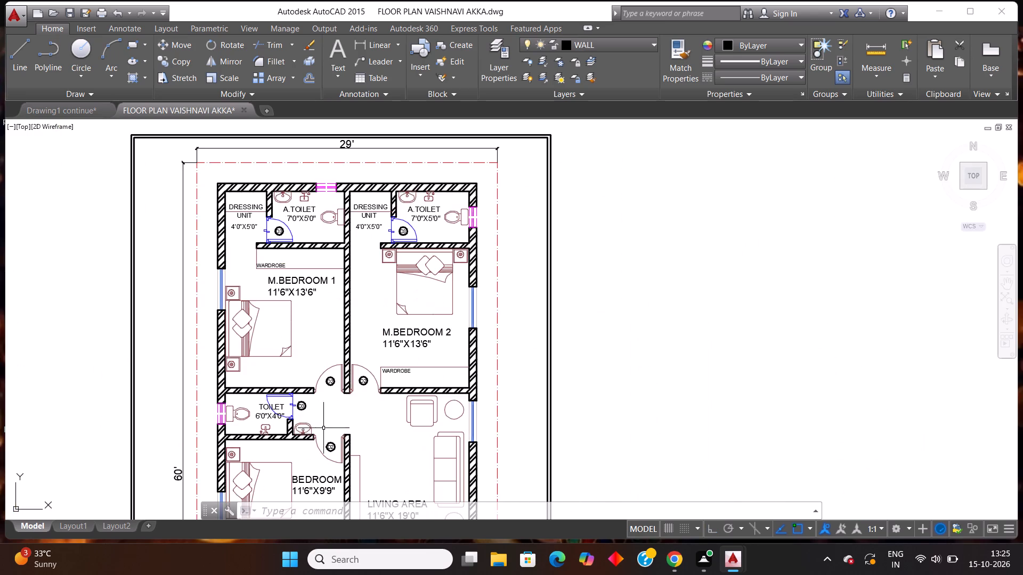
pyautogui.scroll(-2, 311, 412)
pyautogui.scroll(3, 316, 449)
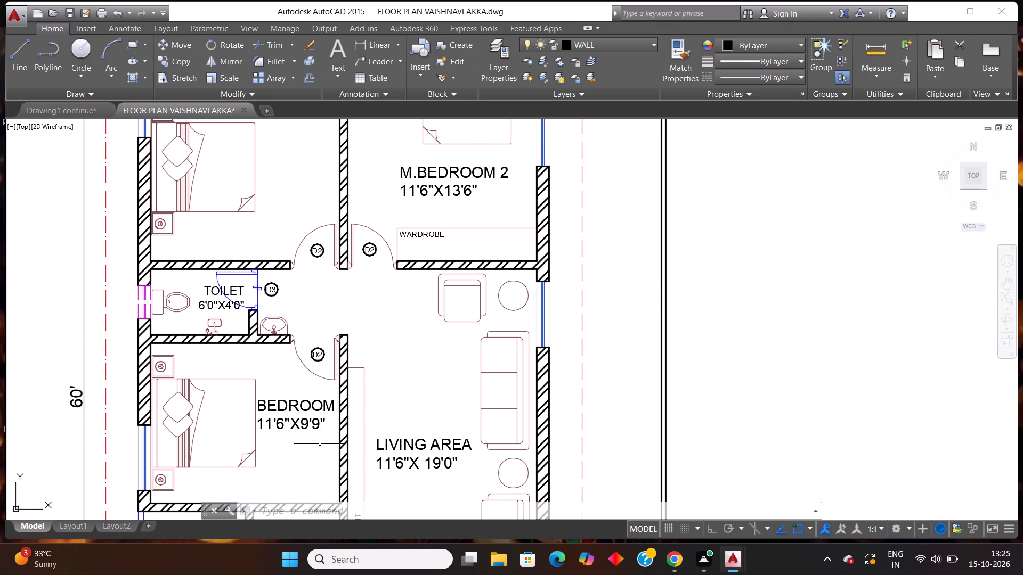
pyautogui.click(320, 443)
pyautogui.click(289, 396)
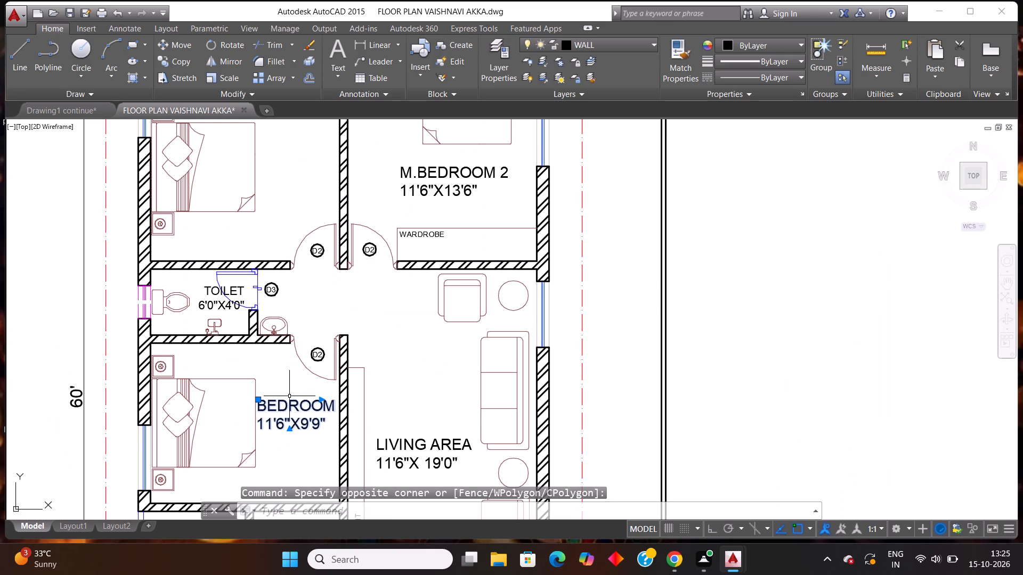
pyautogui.hotkey('ctrl', 'c')
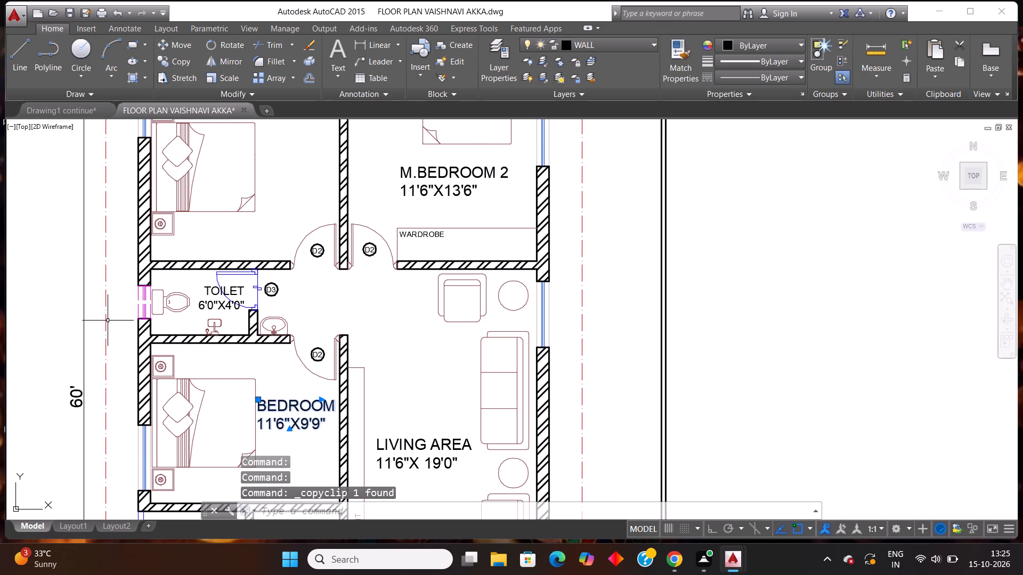
pyautogui.click(59, 114)
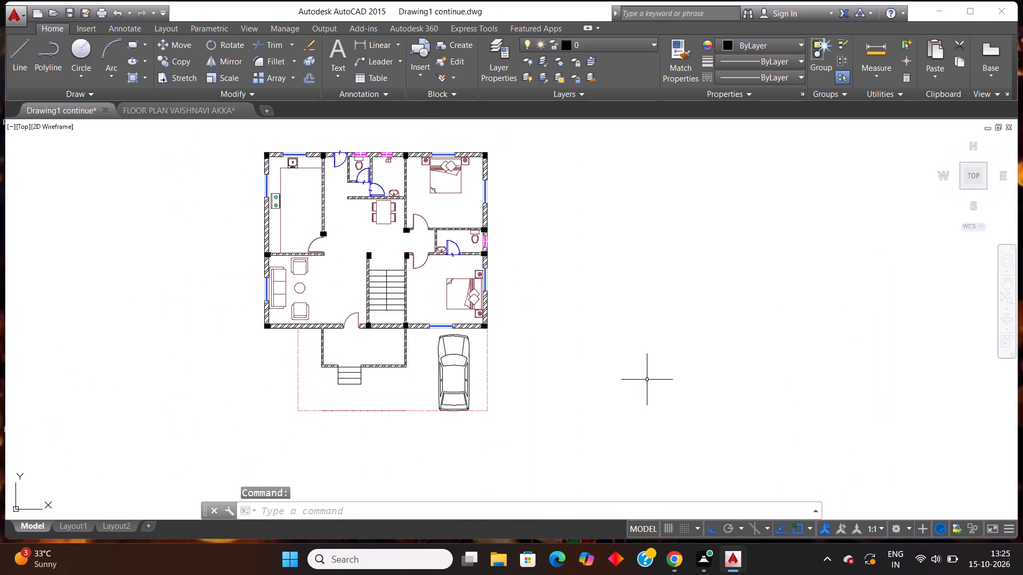
pyautogui.hotkey('ctrl', 'v')
pyautogui.click(594, 280)
# Copy the pasted BEDROOM 11'6"X9'9" label and paste the copy in the middle of the kitchen, east of the stove.
pyautogui.click(649, 326)
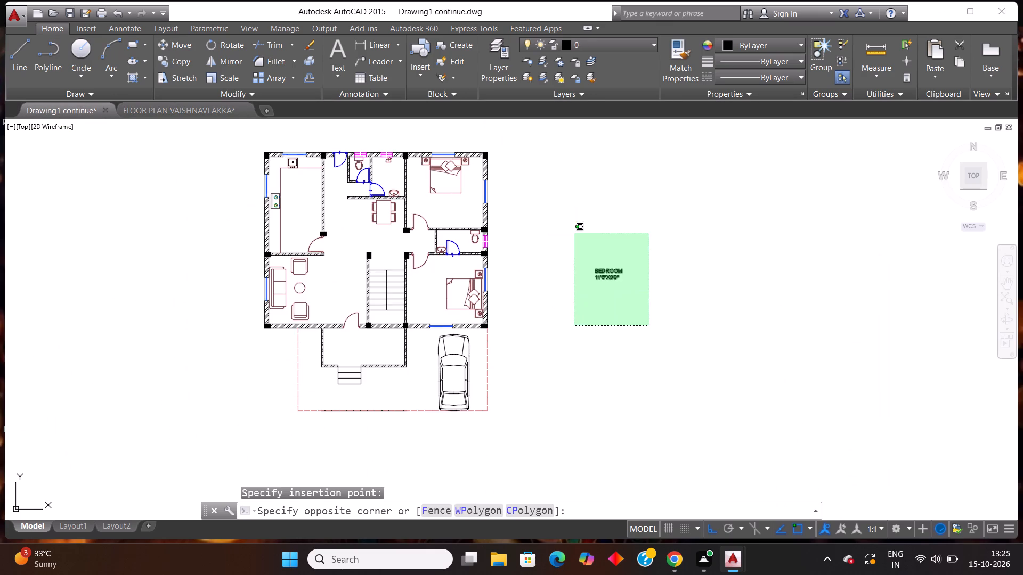
pyautogui.click(574, 233)
pyautogui.hotkey('ctrl', 'c')
pyautogui.hotkey('ctrl', 'v')
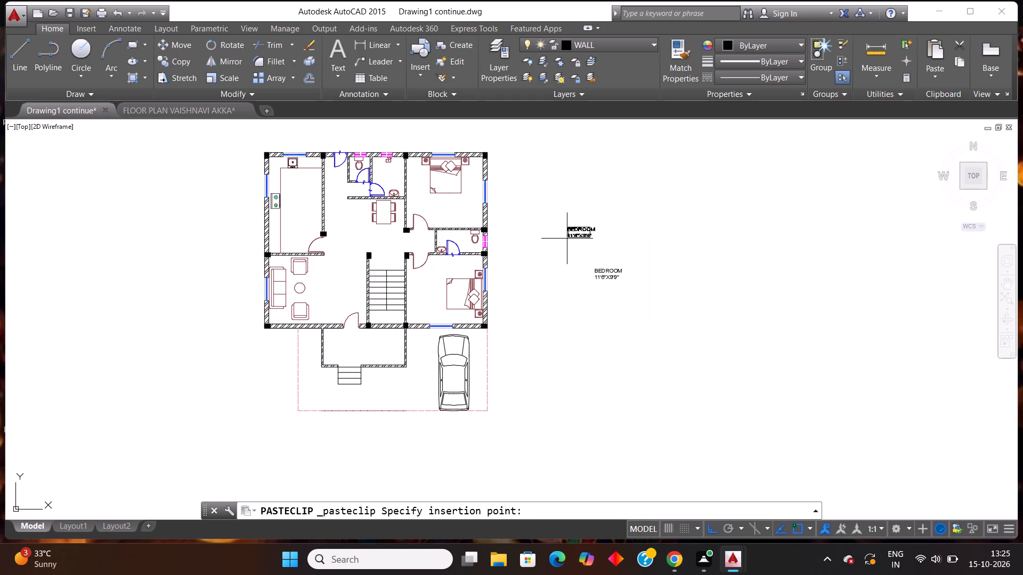
pyautogui.scroll(-2, 275, 201)
pyautogui.scroll(1, 279, 207)
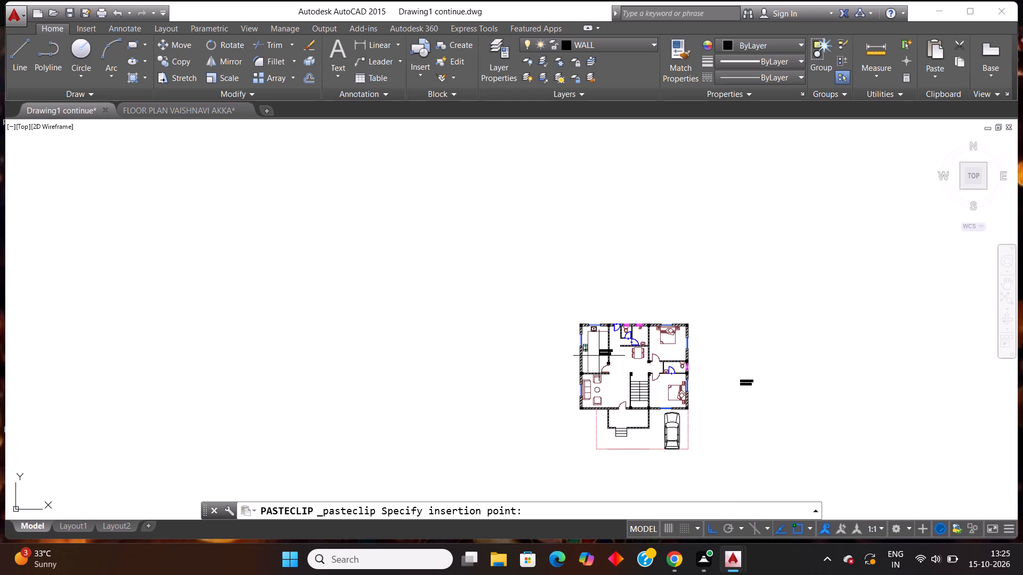
pyautogui.scroll(4, 600, 356)
pyautogui.scroll(1, 550, 325)
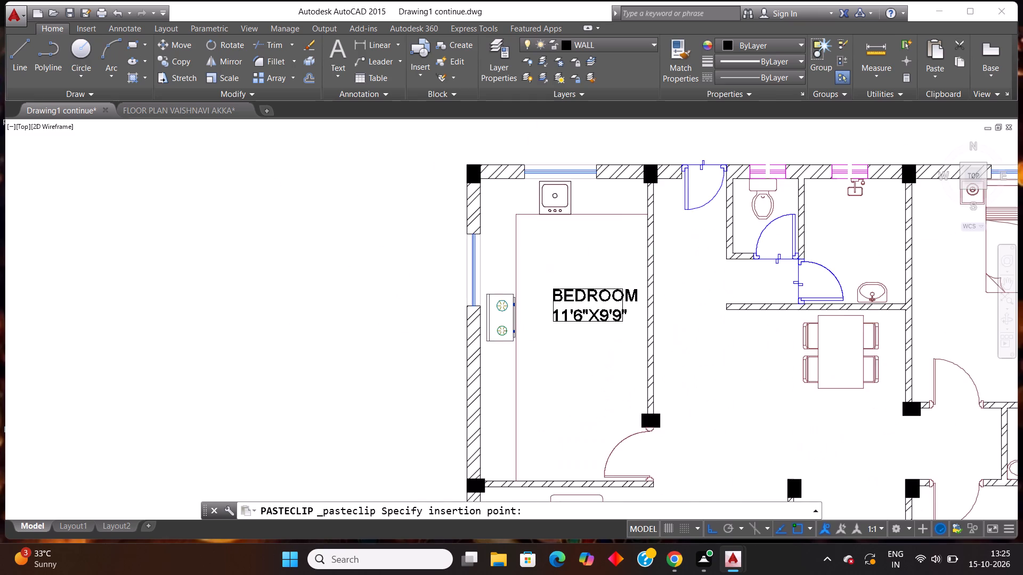
pyautogui.click(523, 351)
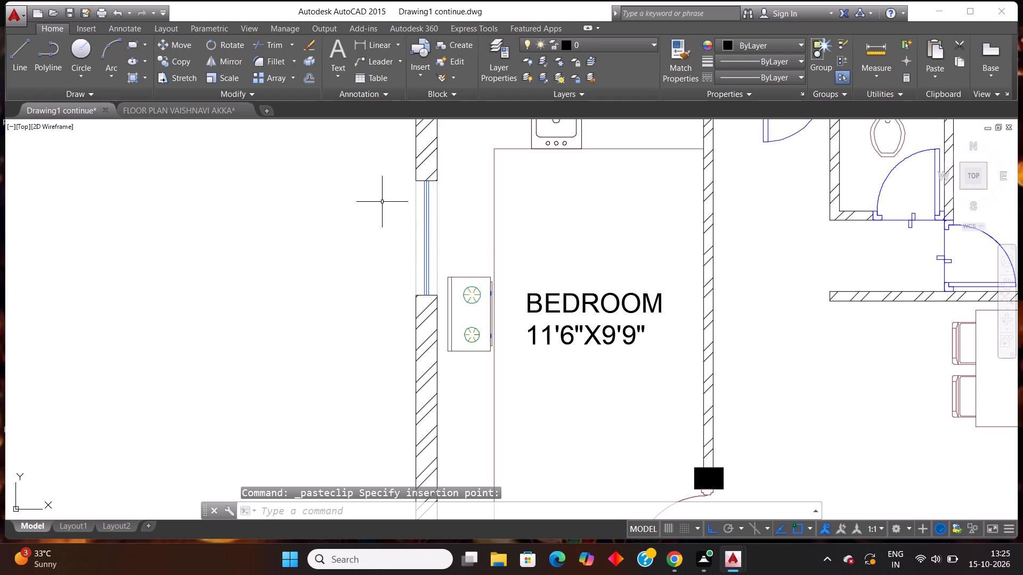
pyautogui.scroll(-3, 371, 231)
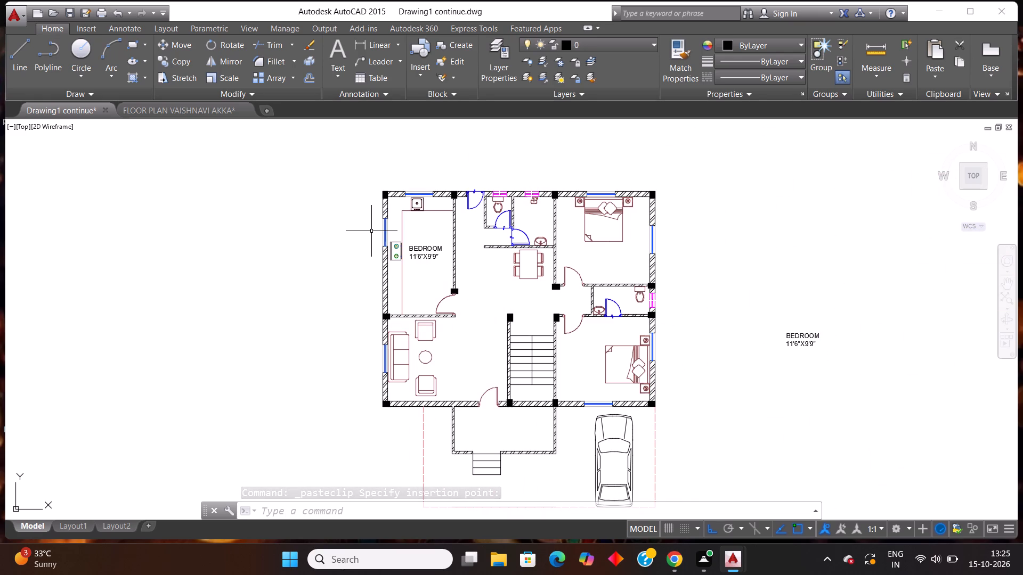
pyautogui.scroll(-1, 371, 231)
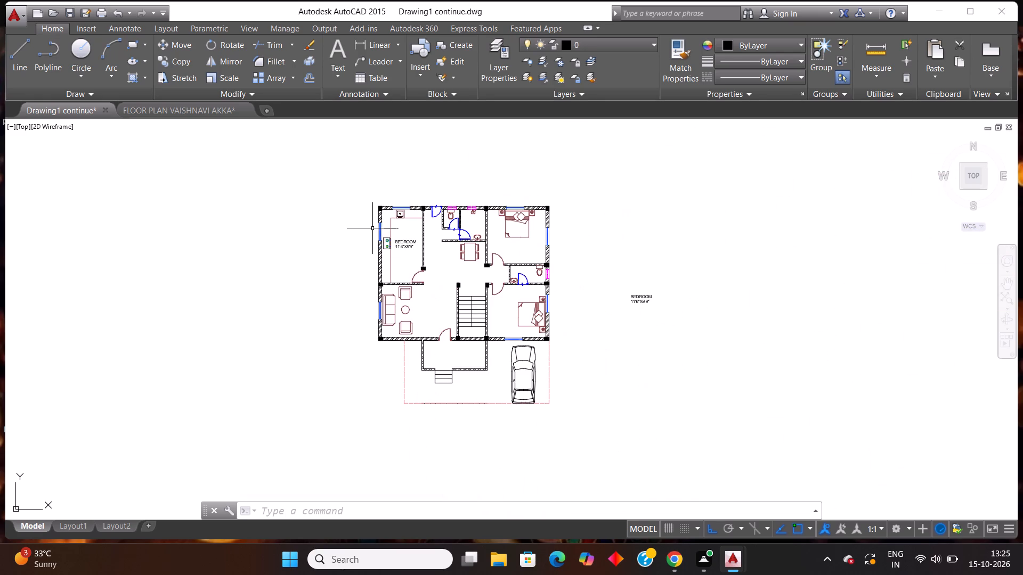
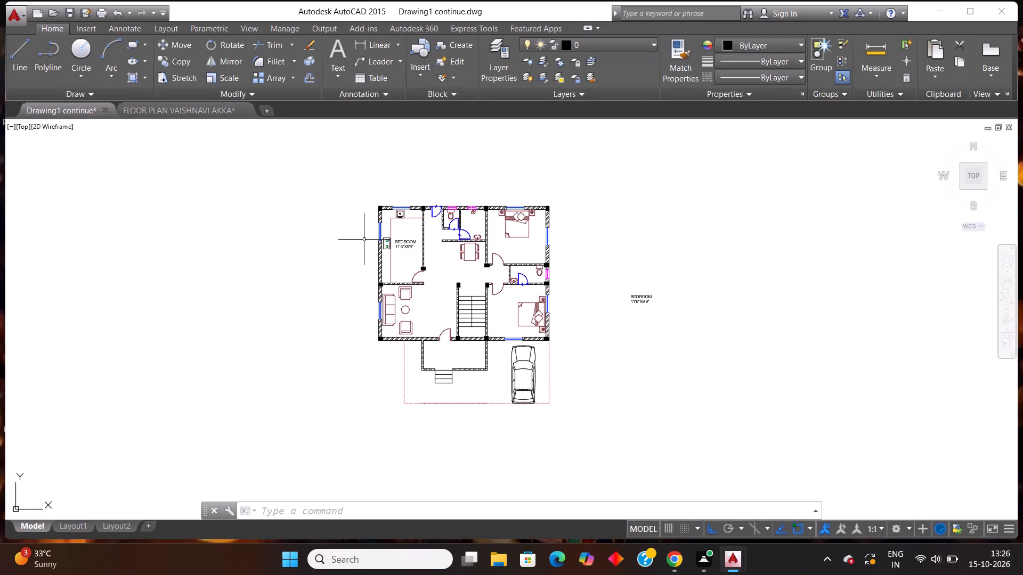
# Paste the copied BEDROOM 11'6"X9'9" label into the bathroom with the washbasin and into the passage east of the kitchen.
pyautogui.scroll(2, 473, 285)
pyautogui.scroll(-2, 450, 270)
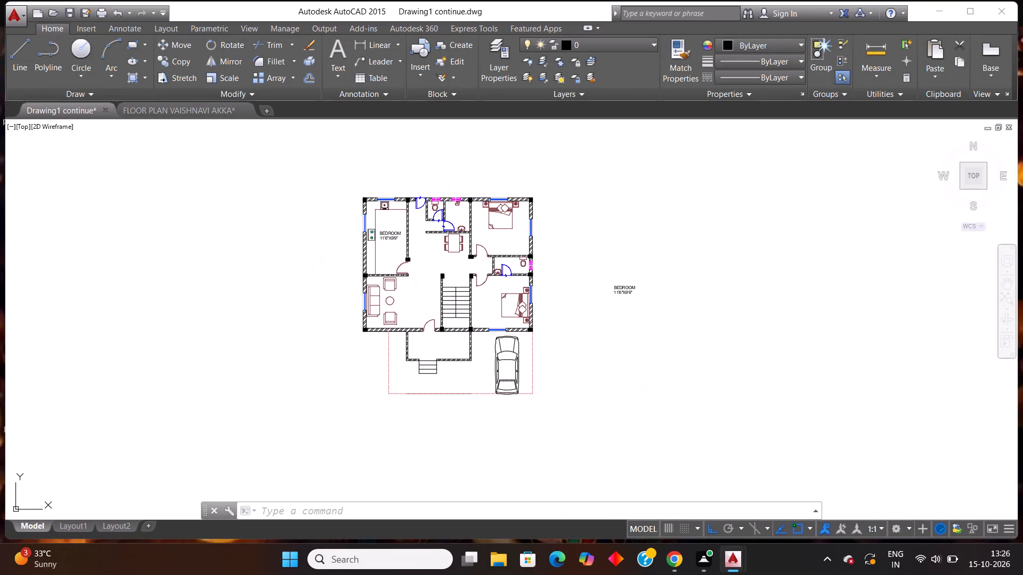
pyautogui.hotkey('ctrl', 'v')
pyautogui.scroll(3, 444, 209)
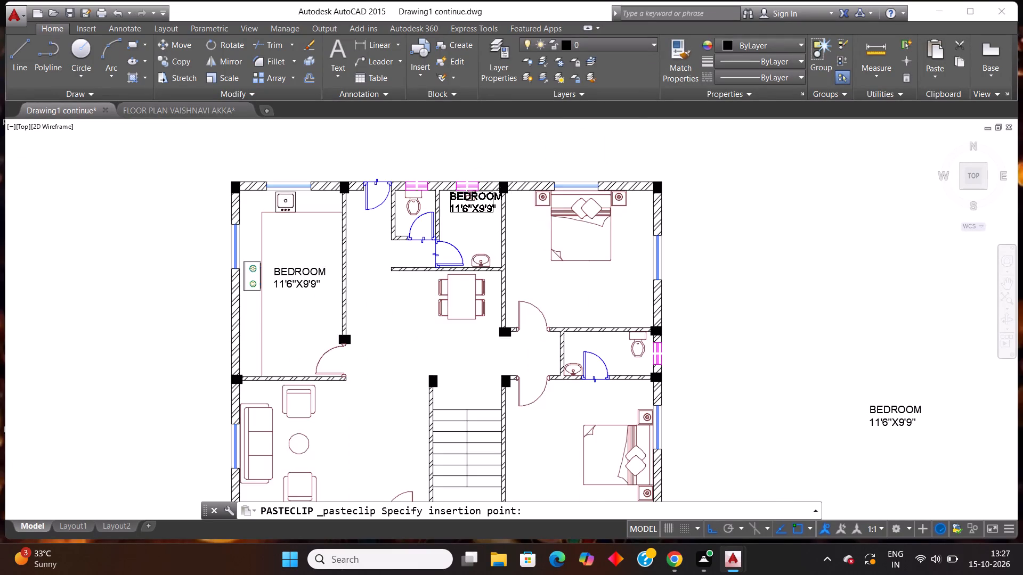
pyautogui.click(440, 247)
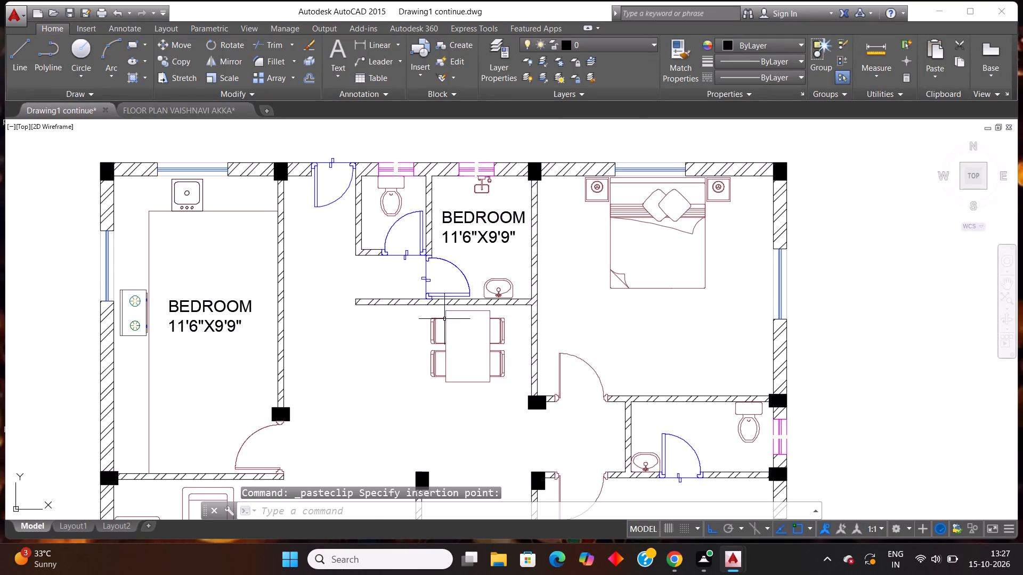
pyautogui.hotkey('ctrl', 'v')
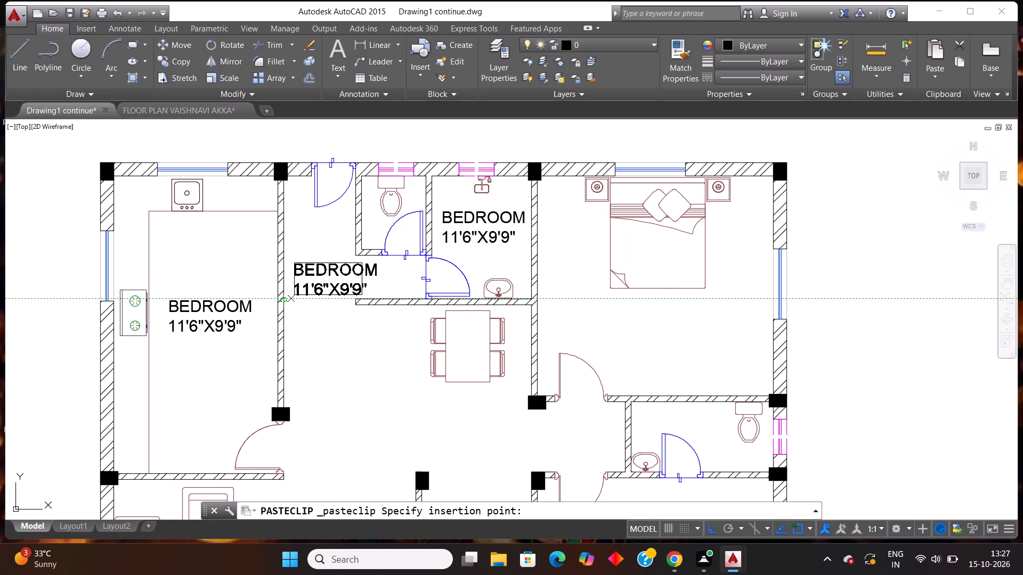
pyautogui.click(291, 294)
# Paste the BEDROOM 11'6"X9'9" label into the northeast bedroom below the bed and into the toilet between the two bedrooms.
pyautogui.scroll(-1, 389, 257)
pyautogui.hotkey('ctrl', 'v')
pyautogui.scroll(1, 570, 309)
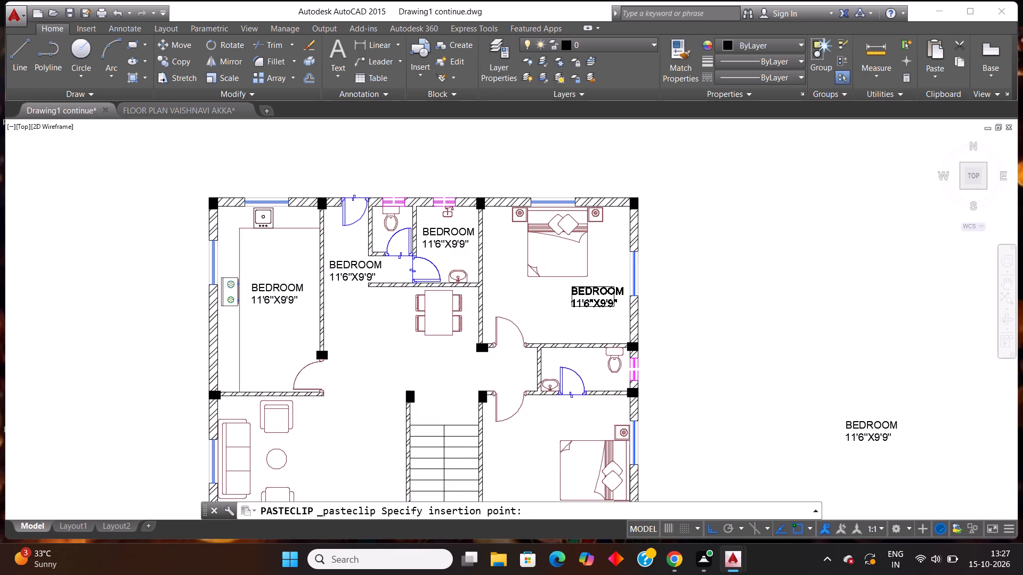
pyautogui.scroll(1, 570, 309)
pyautogui.click(466, 310)
pyautogui.scroll(-3, 564, 300)
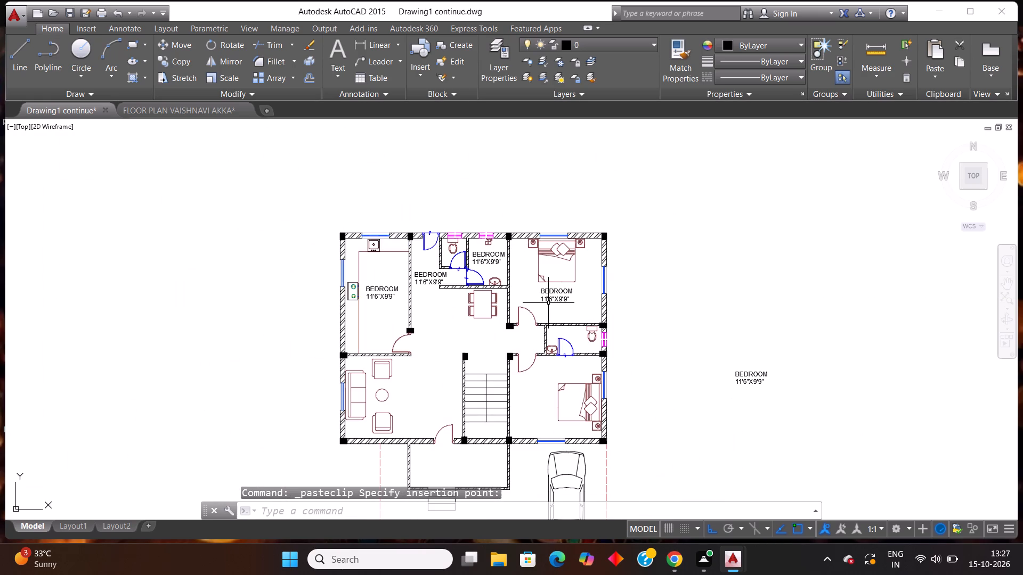
pyautogui.scroll(-1, 543, 295)
pyautogui.scroll(2, 542, 309)
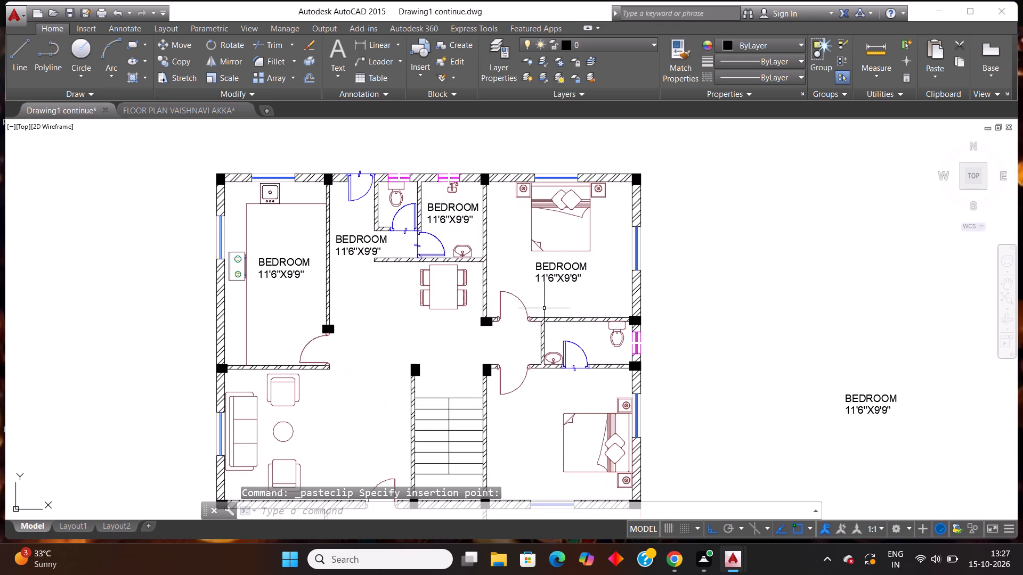
pyautogui.scroll(1, 565, 350)
pyautogui.hotkey('ctrl', 'v')
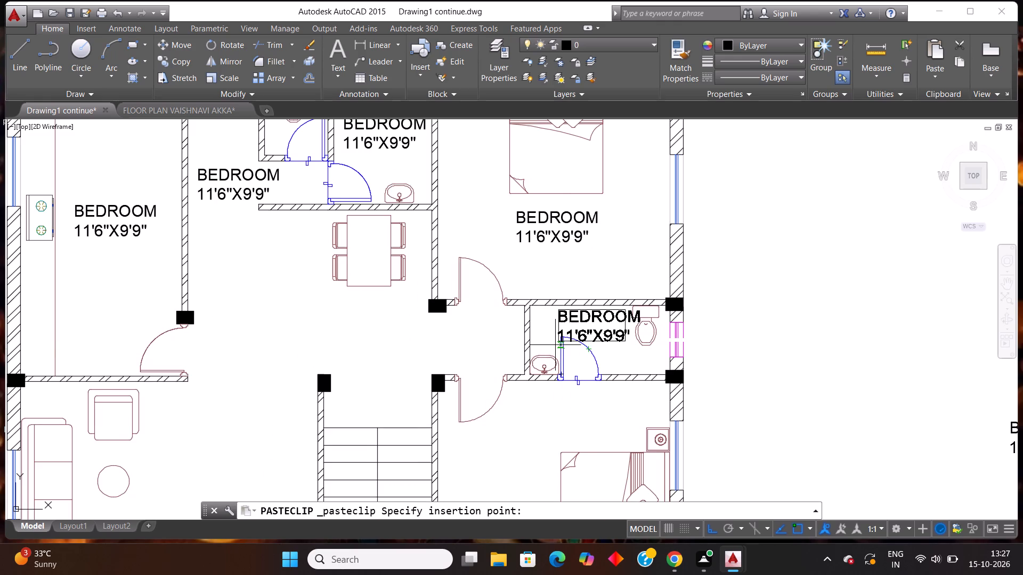
pyautogui.click(544, 345)
# Paste the BEDROOM 11'6"X9'9" label south of the dining table and into the living room east of the sofa set.
pyautogui.scroll(-2, 579, 295)
pyautogui.scroll(1, 480, 315)
pyautogui.hotkey('ctrl', 'v')
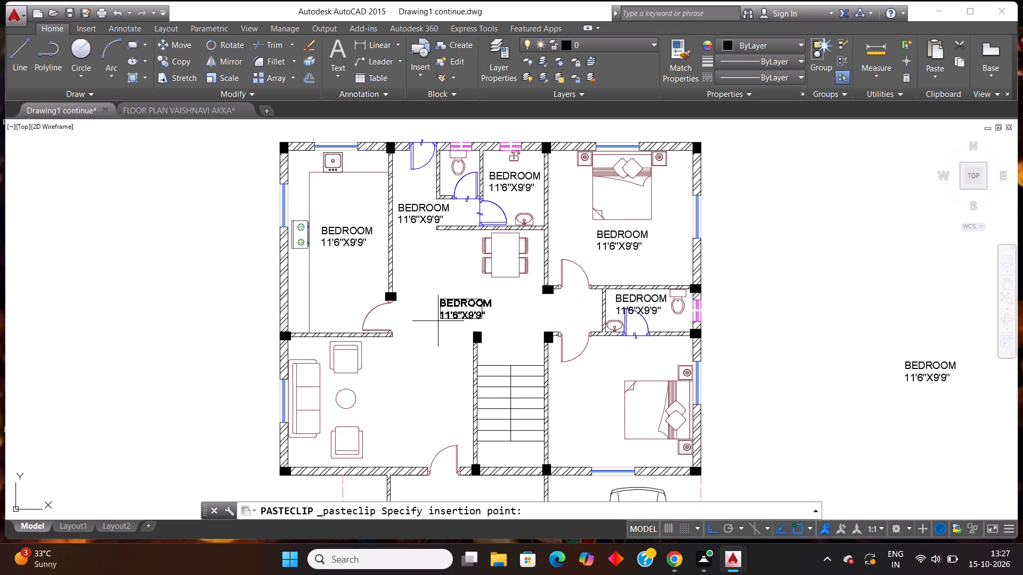
pyautogui.click(480, 319)
pyautogui.scroll(-1, 487, 307)
pyautogui.scroll(1, 437, 360)
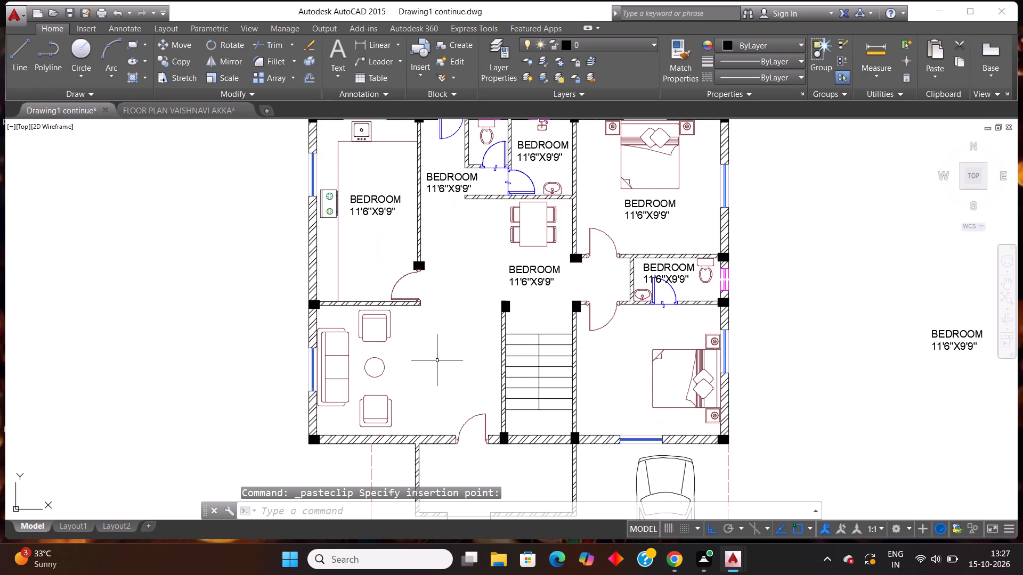
pyautogui.hotkey('ctrl', 'v')
pyautogui.click(409, 388)
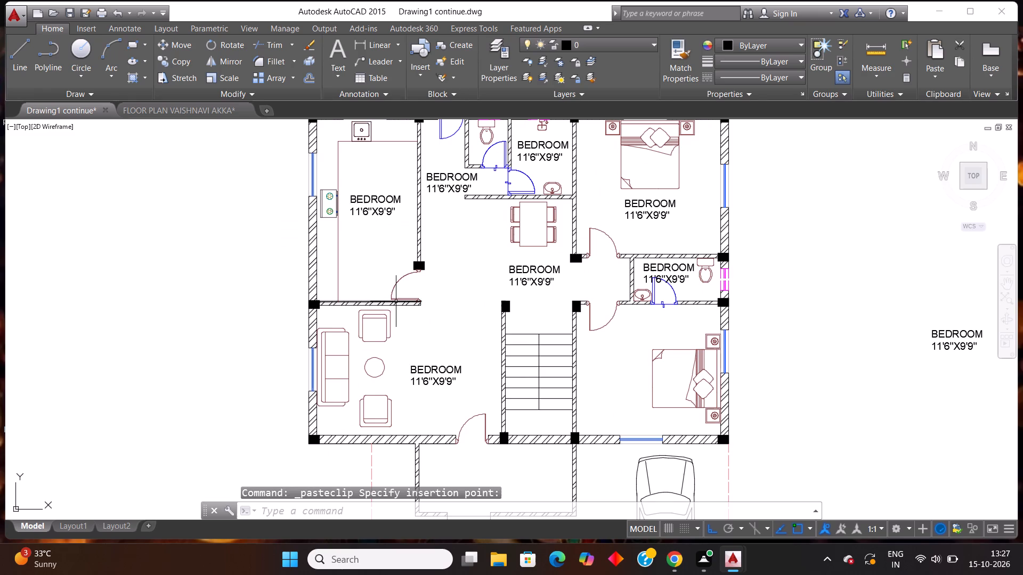
# Paste the BEDROOM 11'6"X9'9" label into the southeast bedroom, west of the bed.
pyautogui.scroll(-1, 461, 306)
pyautogui.hotkey('ctrl', 'v')
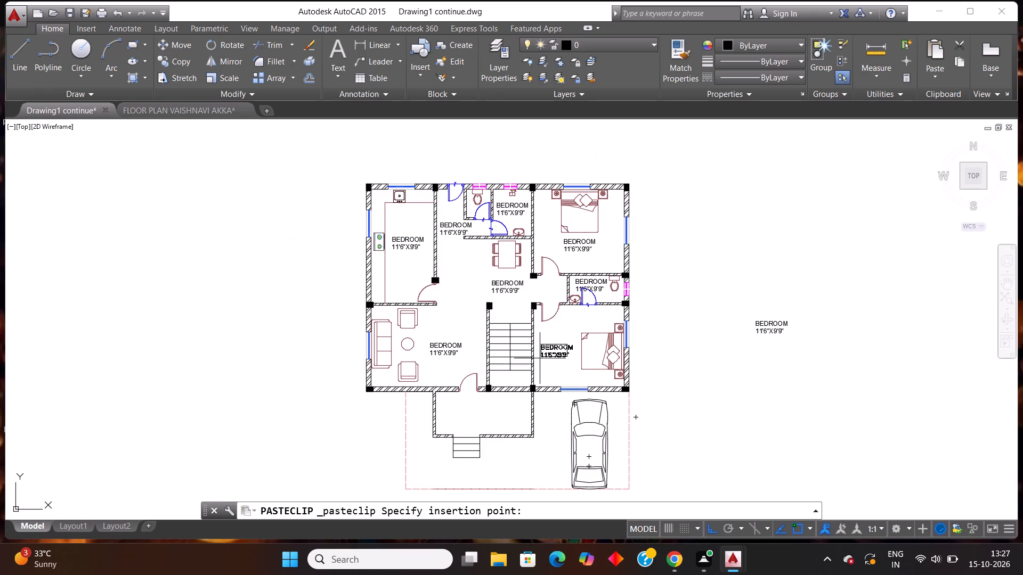
pyautogui.click(541, 357)
# Paste the BEDROOM 11'6"X9'9" label into the entrance porch and into the parking area west of the car.
pyautogui.scroll(-1, 592, 302)
pyautogui.scroll(1, 566, 404)
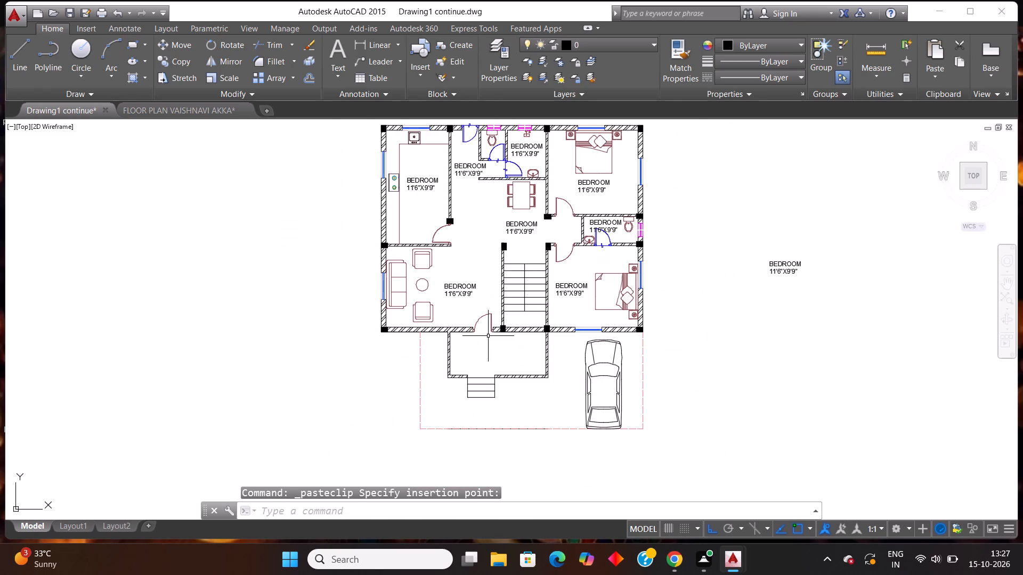
pyautogui.hotkey('ctrl', 'v')
pyautogui.click(472, 358)
pyautogui.hotkey('ctrl', 'v')
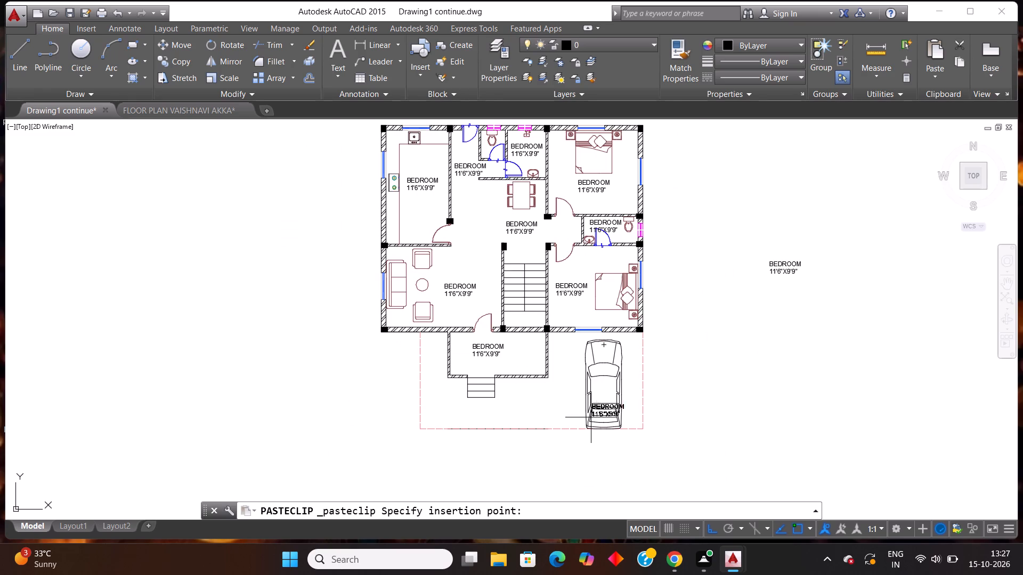
pyautogui.click(543, 407)
# Delete the spare BEDROOM 11'6"X9'9" label in the empty area east of the plan.
pyautogui.scroll(-1, 640, 321)
pyautogui.scroll(1, 574, 264)
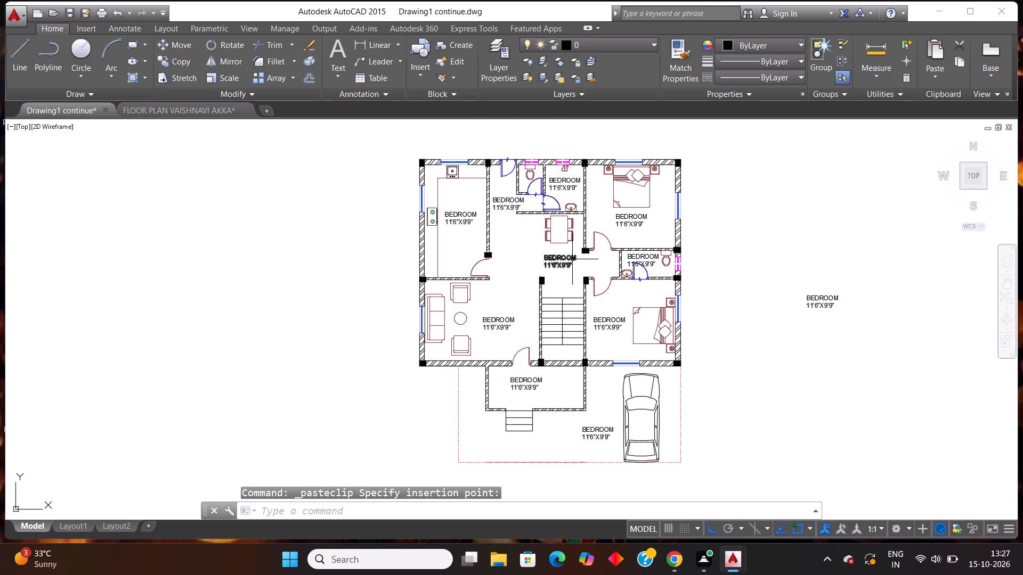
pyautogui.scroll(-2, 533, 268)
pyautogui.scroll(2, 577, 245)
pyautogui.click(781, 362)
pyautogui.click(705, 296)
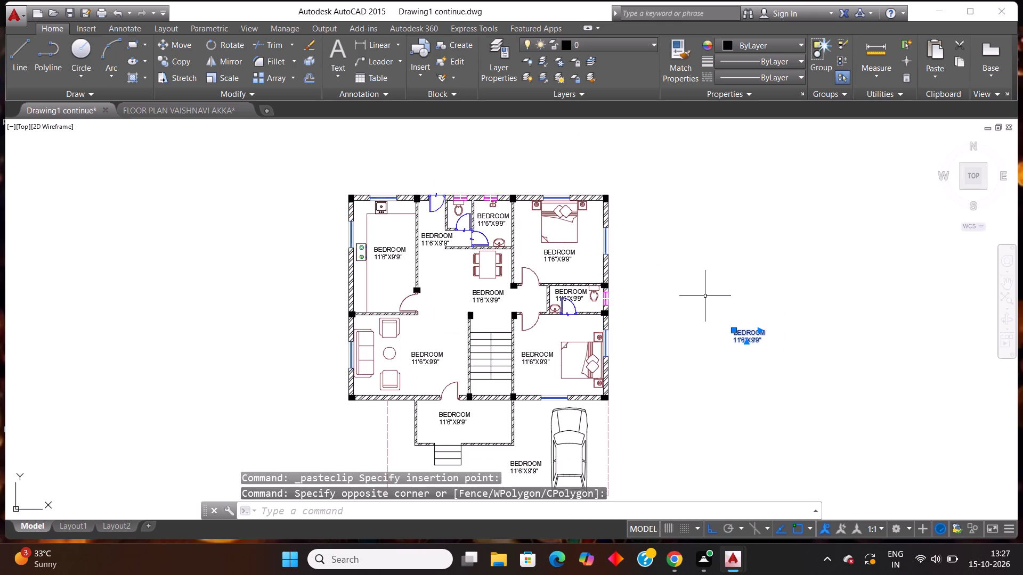
pyautogui.press('Delete')
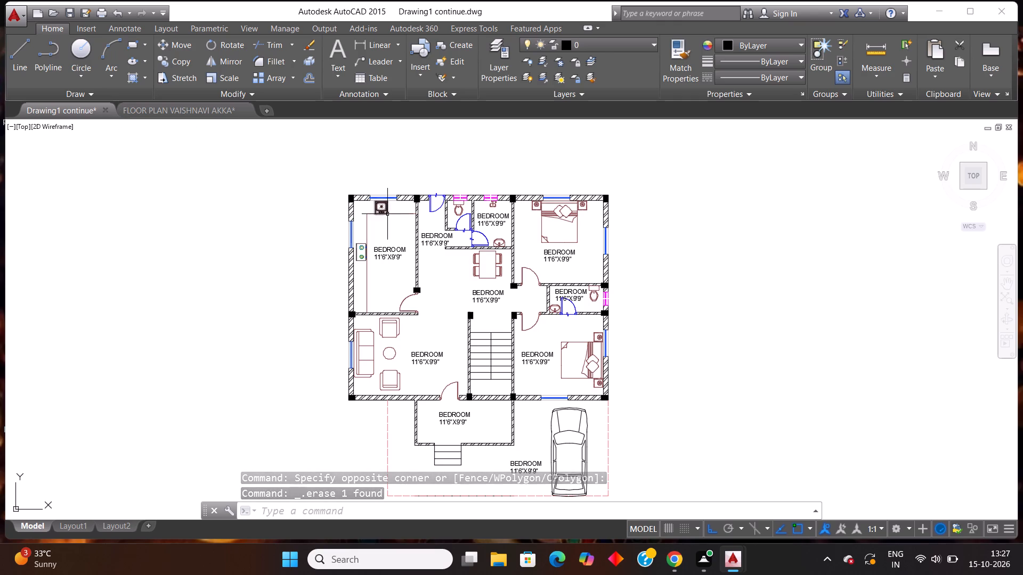
# Edit the kitchen's label, clearing its size and replacing the name BEDROOM with "kitchen".
pyautogui.scroll(2, 391, 213)
pyautogui.scroll(1, 421, 281)
pyautogui.doubleClick(388, 351)
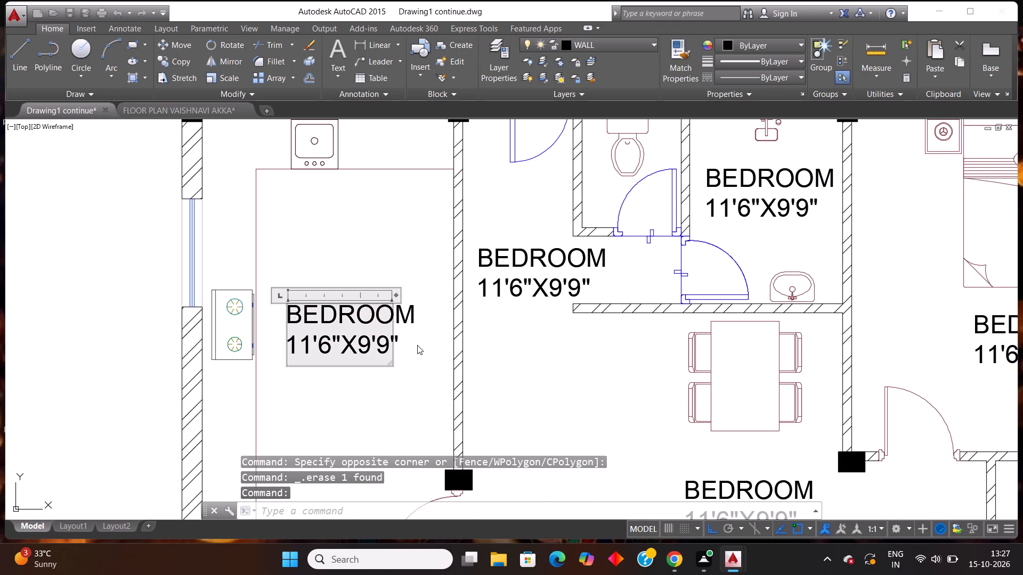
pyautogui.press('BackSpace')
pyautogui.press('BackSpace')
pyautogui.press('BackSpace')
pyautogui.press('BackSpace')
pyautogui.press('BackSpace')
pyautogui.press('BackSpace')
pyautogui.press('BackSpace')
pyautogui.press('BackSpace')
pyautogui.press('BackSpace')
pyautogui.press('BackSpace')
pyautogui.press('BackSpace')
pyautogui.press('BackSpace')
pyautogui.press('BackSpace')
pyautogui.press('BackSpace')
pyautogui.press('BackSpace')
pyautogui.press('BackSpace')
pyautogui.press('BackSpace')
pyautogui.press('BackSpace')
pyautogui.press('BackSpace')
pyautogui.press('BackSpace')
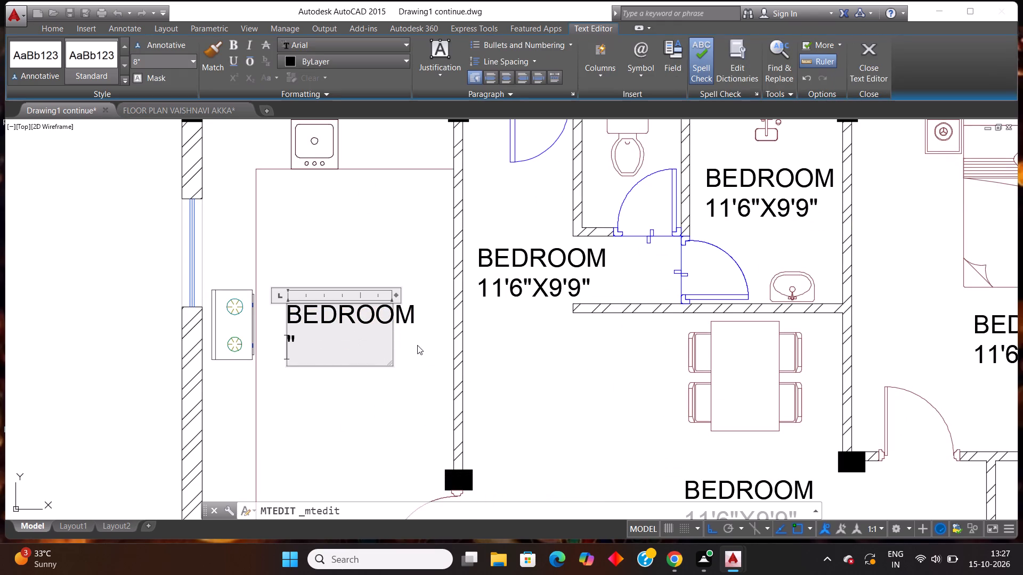
pyautogui.press('BackSpace')
pyautogui.press('BackSpace')
pyautogui.press('BackSpace')
pyautogui.press('BackSpace')
pyautogui.press('BackSpace')
pyautogui.press('BackSpace')
pyautogui.click(413, 321)
pyautogui.press('BackSpace')
pyautogui.press('BackSpace')
pyautogui.press('BackSpace')
pyautogui.press('BackSpace')
pyautogui.press('BackSpace')
pyautogui.press('BackSpace')
pyautogui.press('BackSpace')
pyautogui.press('BackSpace')
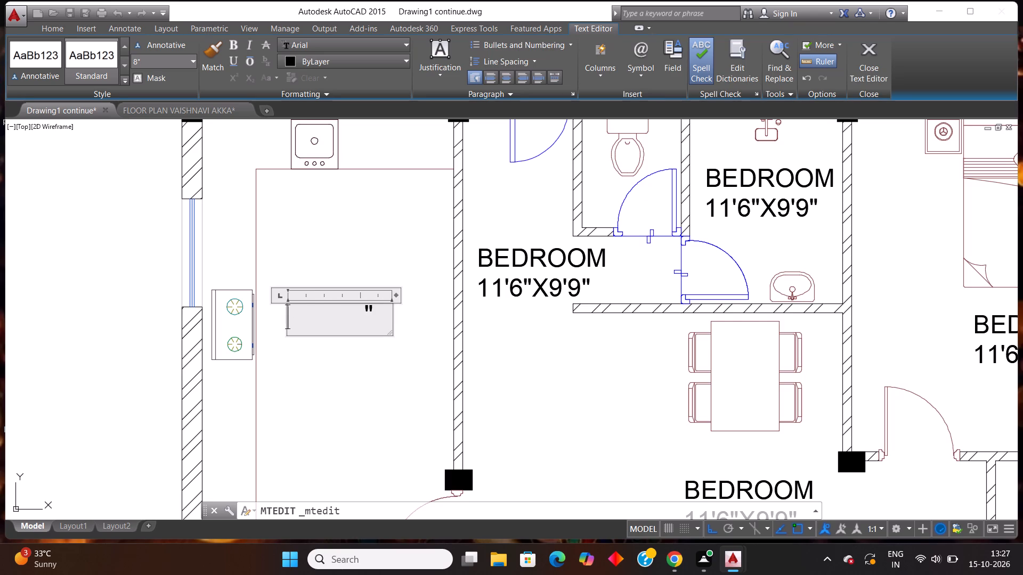
pyautogui.write('kitchen')
pyautogui.press('BackSpace')
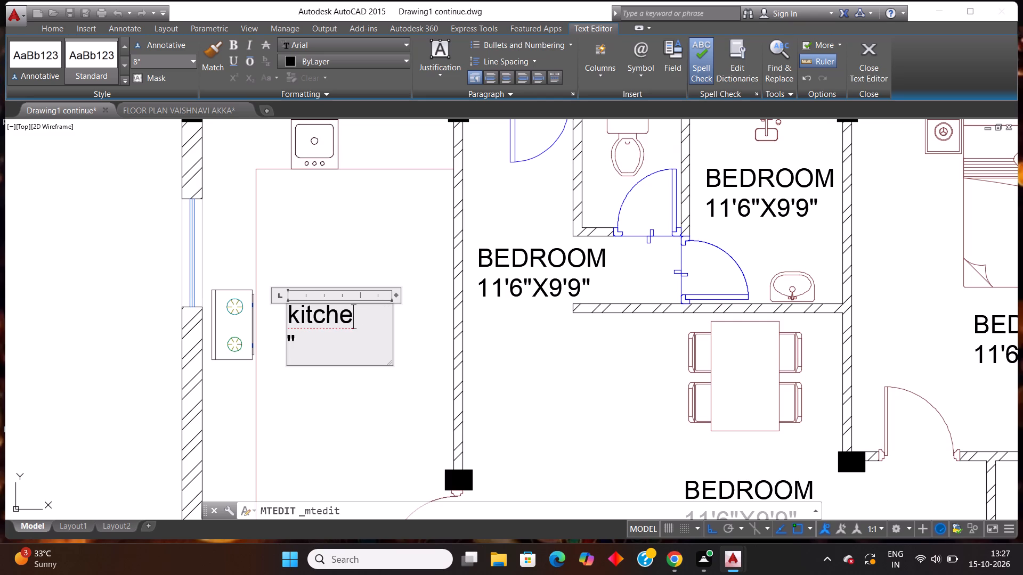
pyautogui.press('n')
# Enter the size 9'4"X16'11" on the kitchen label's second line, remove the stray quote mark below it and finish editing.
pyautogui.press('Return')
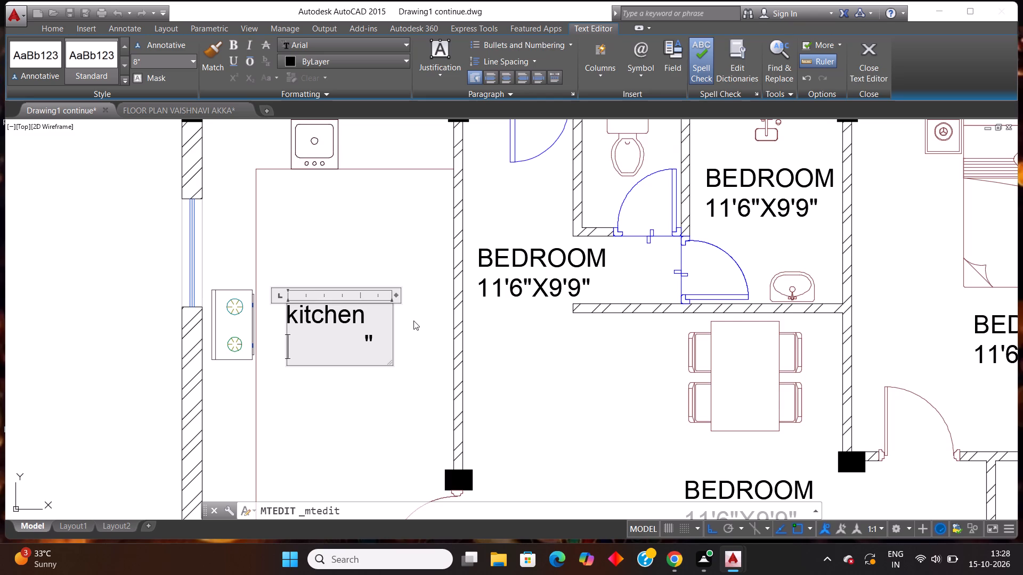
pyautogui.write('9\'4"')
pyautogui.press('x')
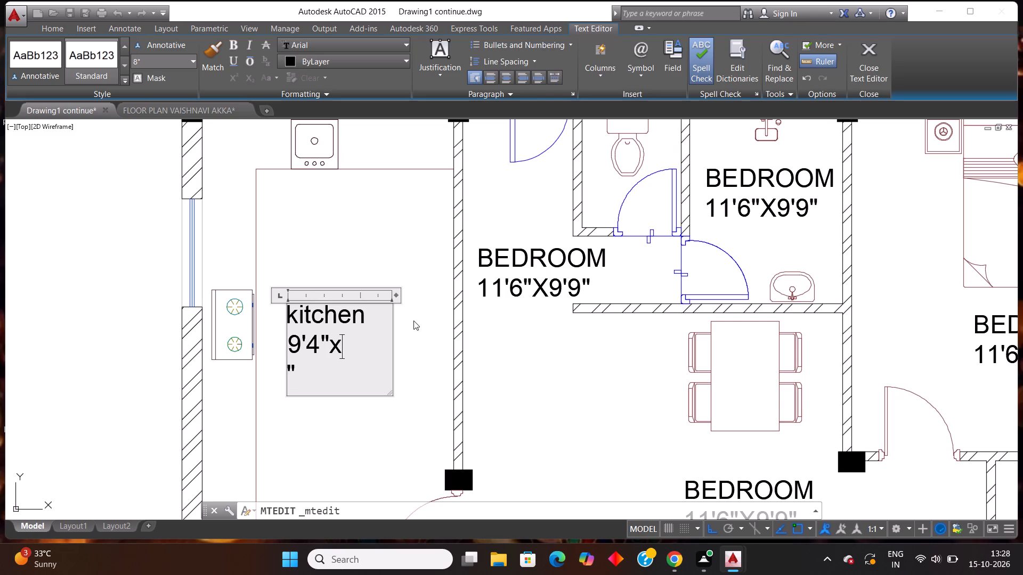
pyautogui.press('BackSpace')
pyautogui.hotkey('shift', 'x')
pyautogui.write("16'")
pyautogui.write('11"')
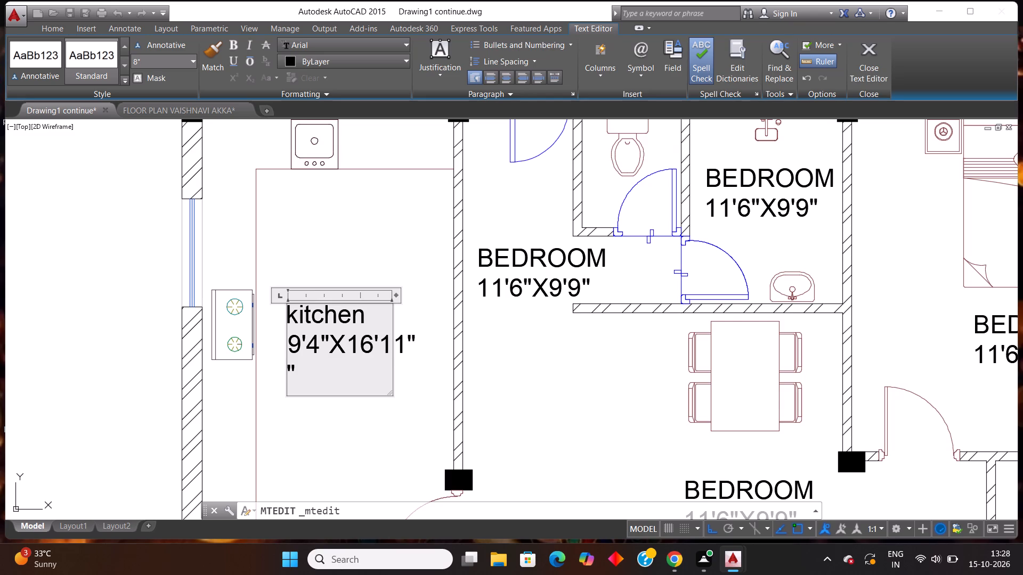
pyautogui.click(307, 372)
pyautogui.press('BackSpace')
pyautogui.press('BackSpace')
pyautogui.press('BackSpace')
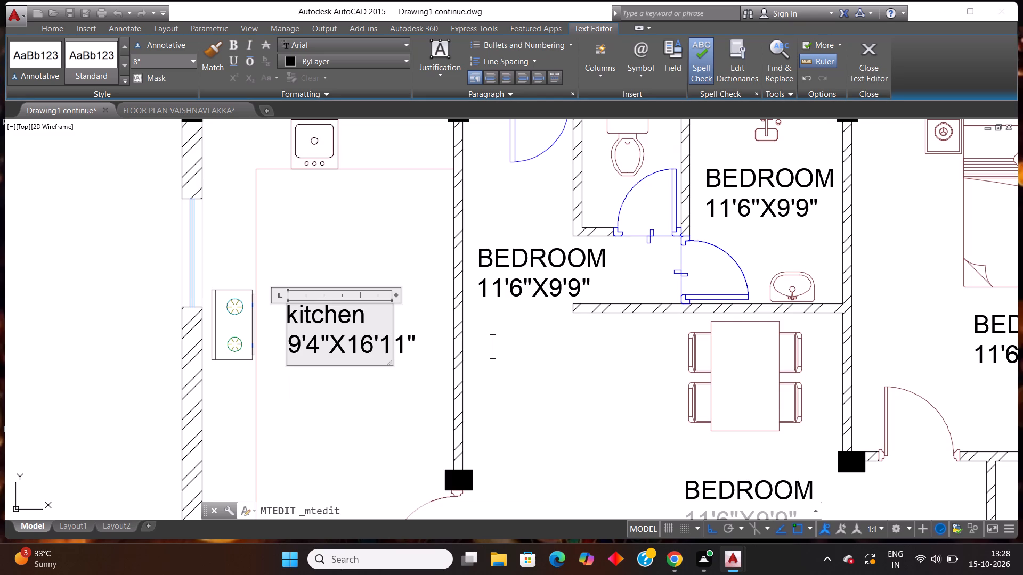
pyautogui.click(363, 383)
# Edit the label in the shower and washbasin room beside the toilet, clearing its size and replacing the name BEDROOM with "bathroom".
pyautogui.scroll(-1, 535, 343)
pyautogui.scroll(1, 597, 314)
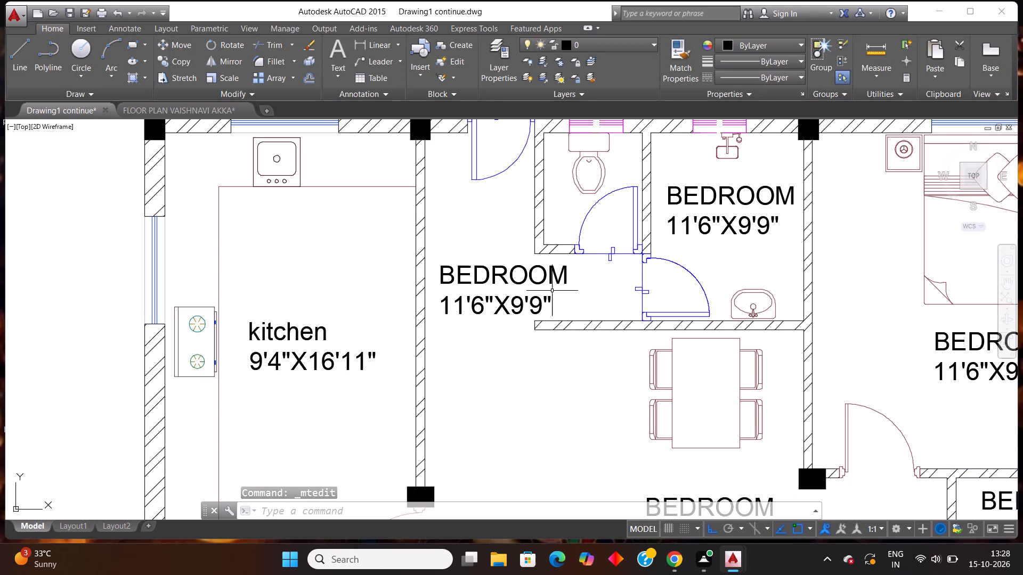
pyautogui.scroll(-1, 558, 314)
pyautogui.scroll(1, 554, 316)
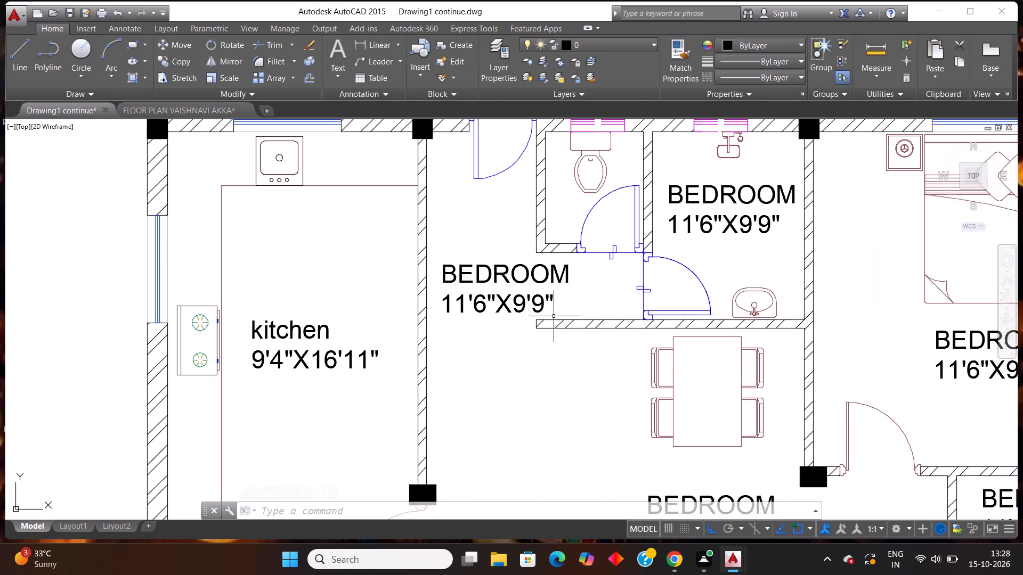
pyautogui.scroll(-2, 554, 316)
pyautogui.scroll(3, 658, 281)
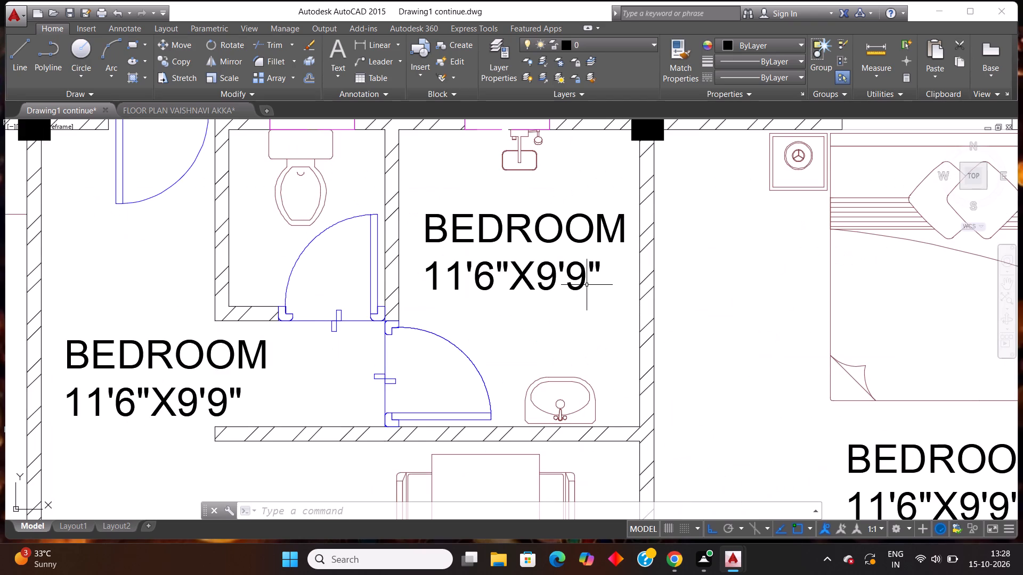
pyautogui.click(581, 288)
pyautogui.moveTo(580, 289); pyautogui.dragTo(577, 294)
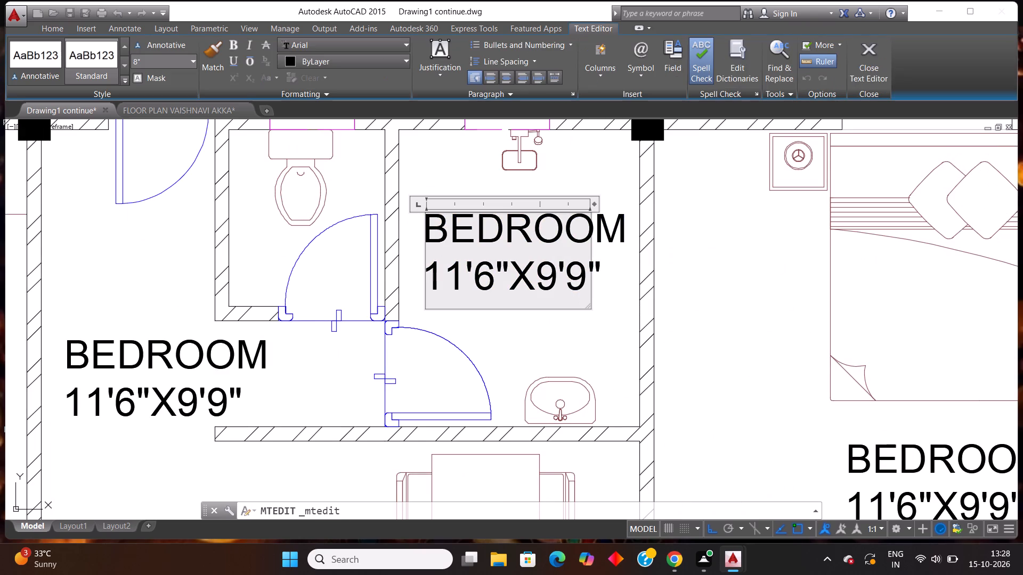
pyautogui.press('BackSpace')
pyautogui.press('BackSpace')
pyautogui.press('BackSpace')
pyautogui.press('BackSpace')
pyautogui.press('BackSpace')
pyautogui.press('BackSpace')
pyautogui.press('BackSpace')
pyautogui.press('BackSpace')
pyautogui.press('BackSpace')
pyautogui.press('BackSpace')
pyautogui.press('BackSpace')
pyautogui.press('BackSpace')
pyautogui.press('BackSpace')
pyautogui.press('BackSpace')
pyautogui.press('BackSpace')
pyautogui.press('BackSpace')
pyautogui.press('BackSpace')
pyautogui.press('BackSpace')
pyautogui.press('BackSpace')
pyautogui.press('BackSpace')
pyautogui.press('BackSpace')
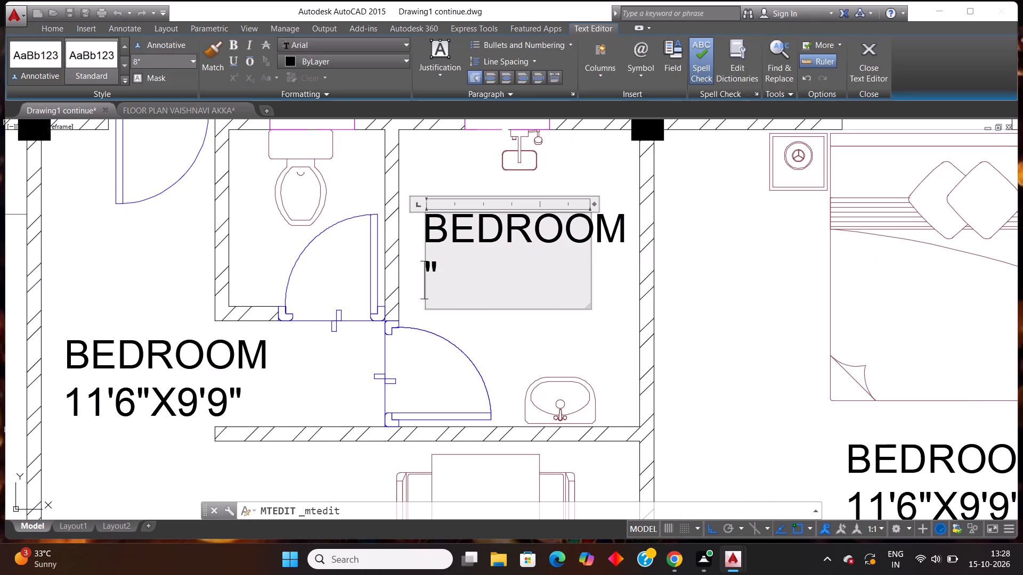
pyautogui.press('BackSpace')
pyautogui.press('BackSpace')
pyautogui.press('BackSpace')
pyautogui.press('Up')
pyautogui.press('Right')
pyautogui.press('Right')
pyautogui.press('Right')
pyautogui.press('Right')
pyautogui.press('Right')
pyautogui.press('Right')
pyautogui.press('Right')
pyautogui.press('BackSpace')
pyautogui.press('BackSpace')
pyautogui.press('BackSpace')
pyautogui.press('BackSpace')
pyautogui.press('BackSpace')
pyautogui.press('BackSpace')
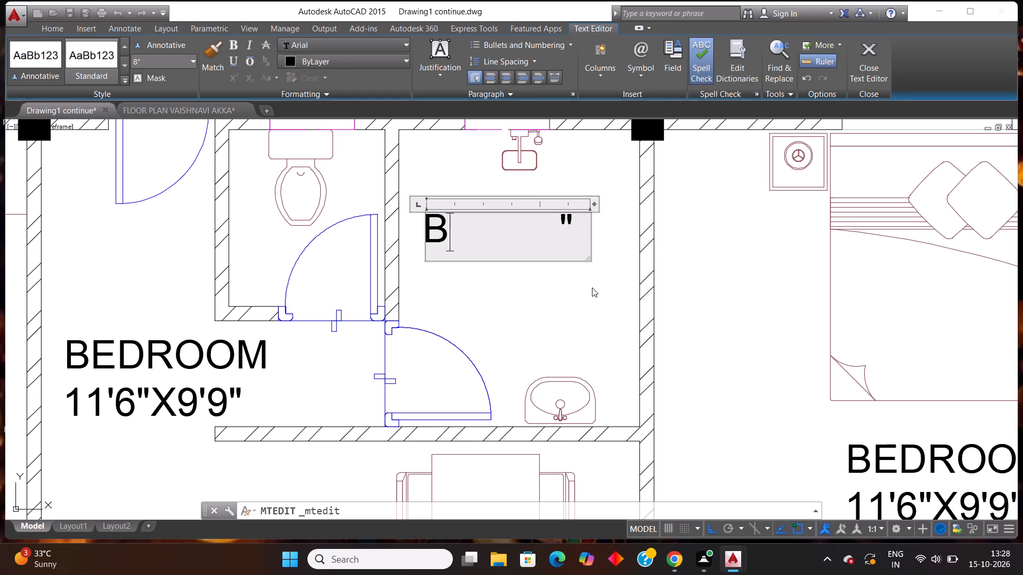
pyautogui.press('BackSpace')
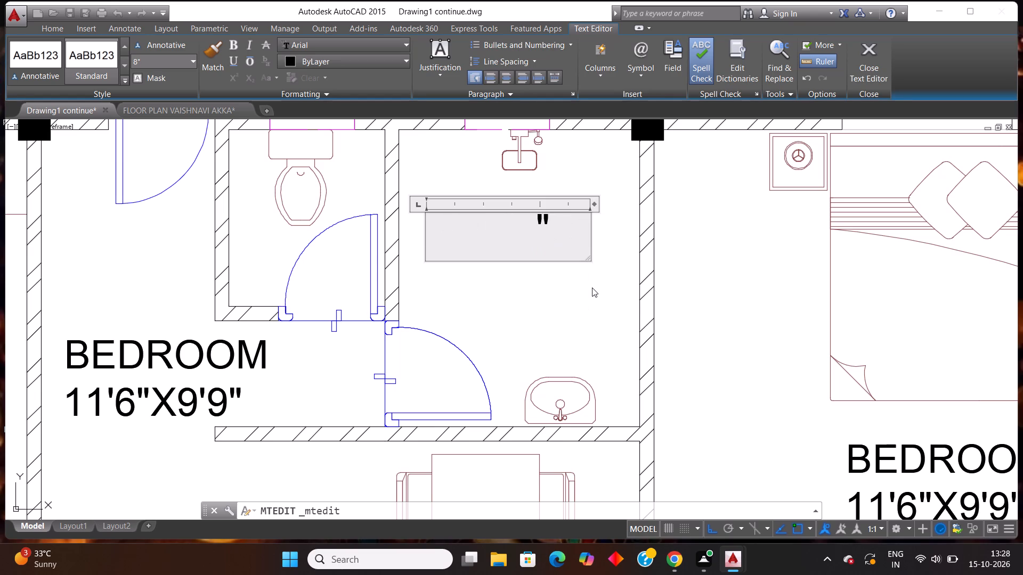
pyautogui.write('bath')
pyautogui.write('room')
# Enter the size 6'7"x7' on the bathroom label's second line and finish editing.
pyautogui.press('Return')
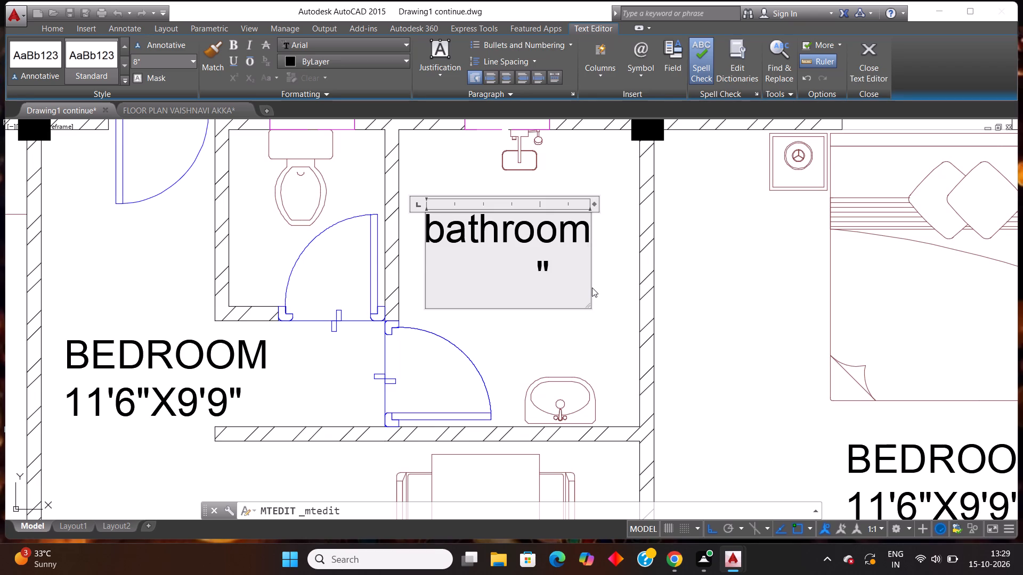
pyautogui.write('6\'7"')
pyautogui.press('x')
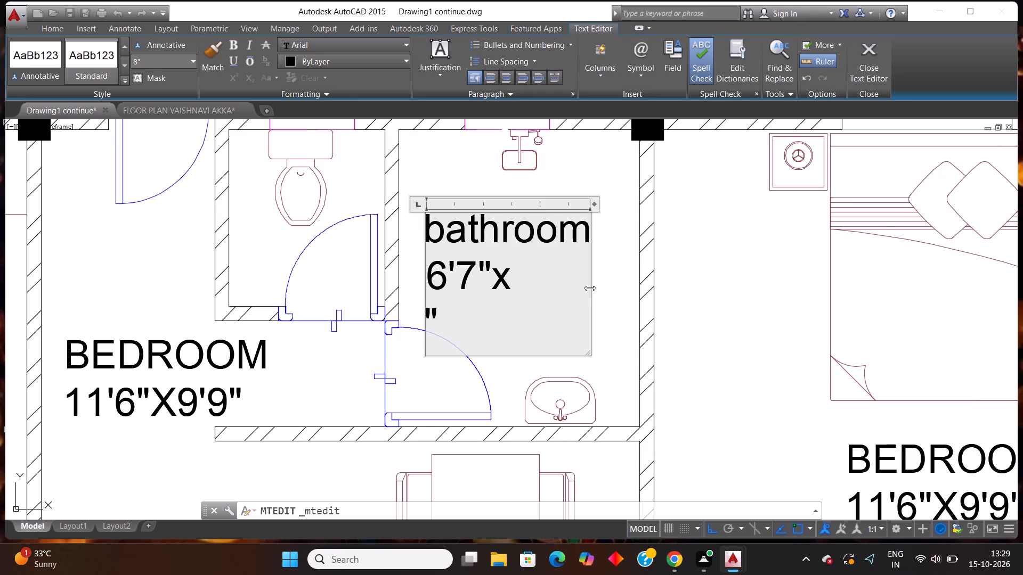
pyautogui.scroll(-3, 590, 288)
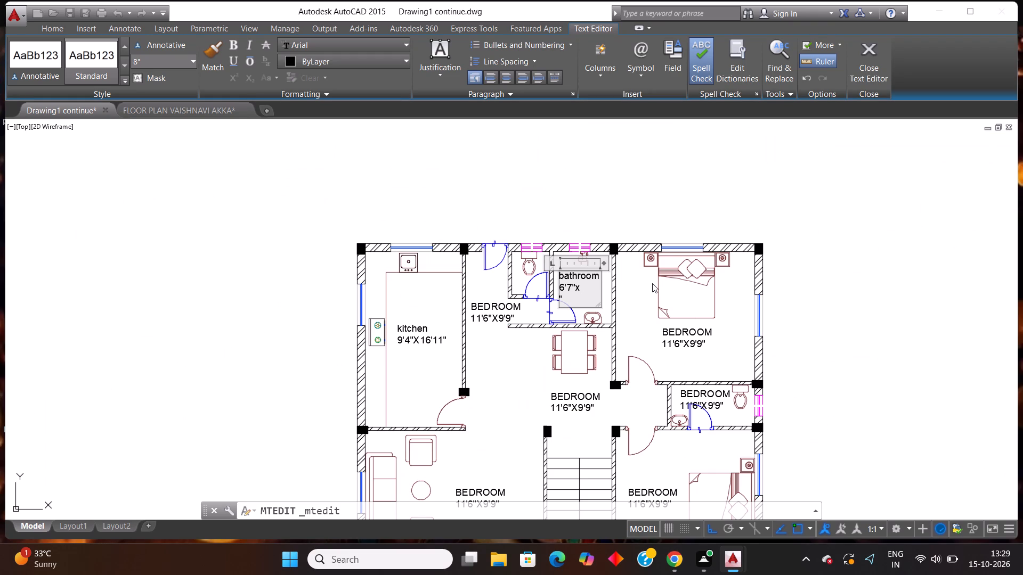
pyautogui.write("7'")
pyautogui.click(513, 342)
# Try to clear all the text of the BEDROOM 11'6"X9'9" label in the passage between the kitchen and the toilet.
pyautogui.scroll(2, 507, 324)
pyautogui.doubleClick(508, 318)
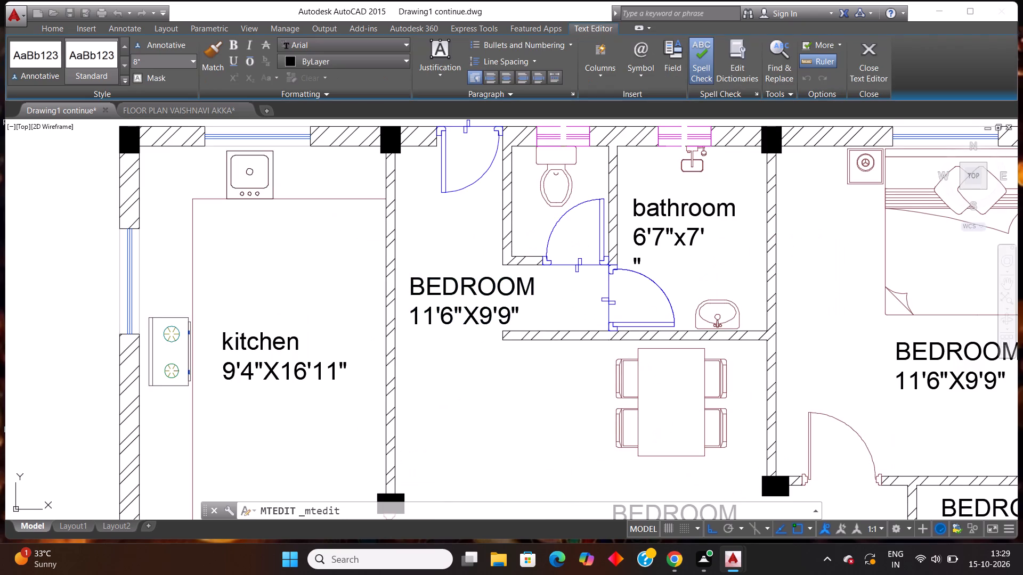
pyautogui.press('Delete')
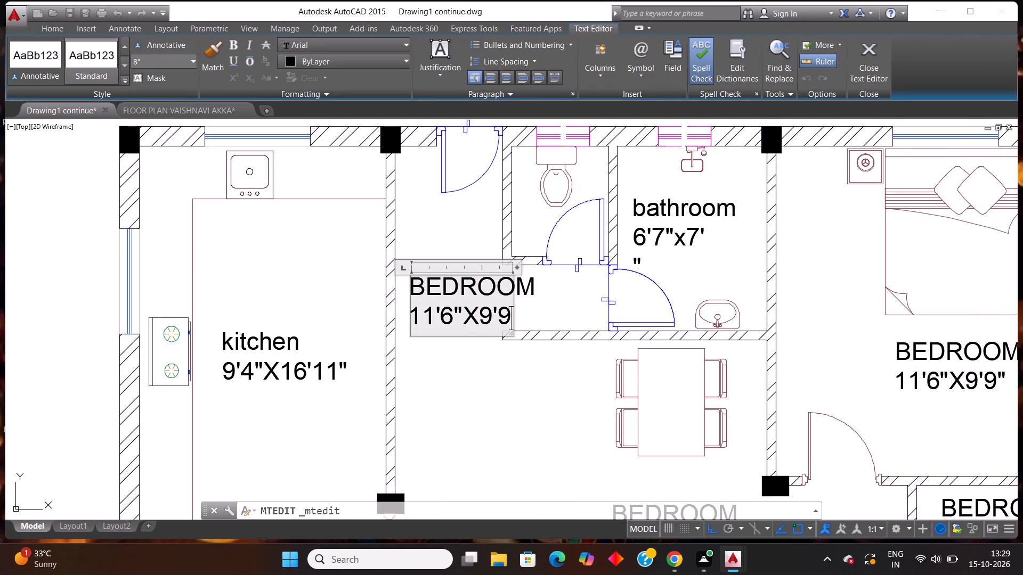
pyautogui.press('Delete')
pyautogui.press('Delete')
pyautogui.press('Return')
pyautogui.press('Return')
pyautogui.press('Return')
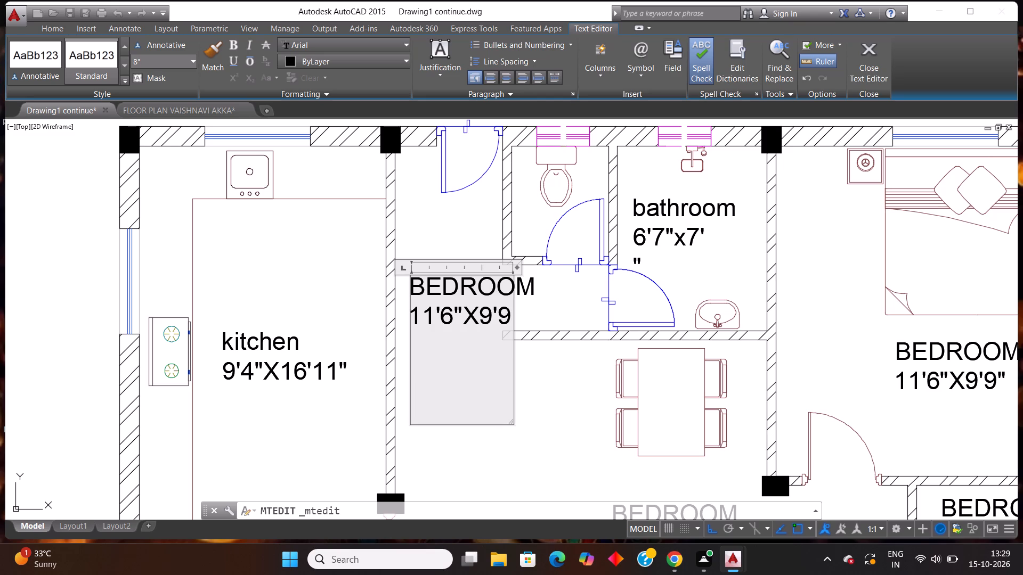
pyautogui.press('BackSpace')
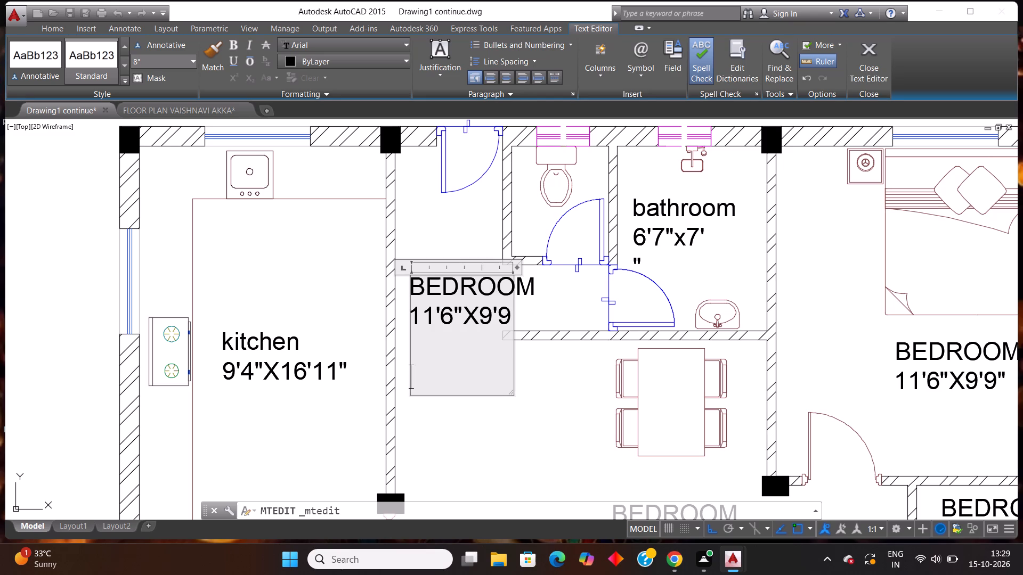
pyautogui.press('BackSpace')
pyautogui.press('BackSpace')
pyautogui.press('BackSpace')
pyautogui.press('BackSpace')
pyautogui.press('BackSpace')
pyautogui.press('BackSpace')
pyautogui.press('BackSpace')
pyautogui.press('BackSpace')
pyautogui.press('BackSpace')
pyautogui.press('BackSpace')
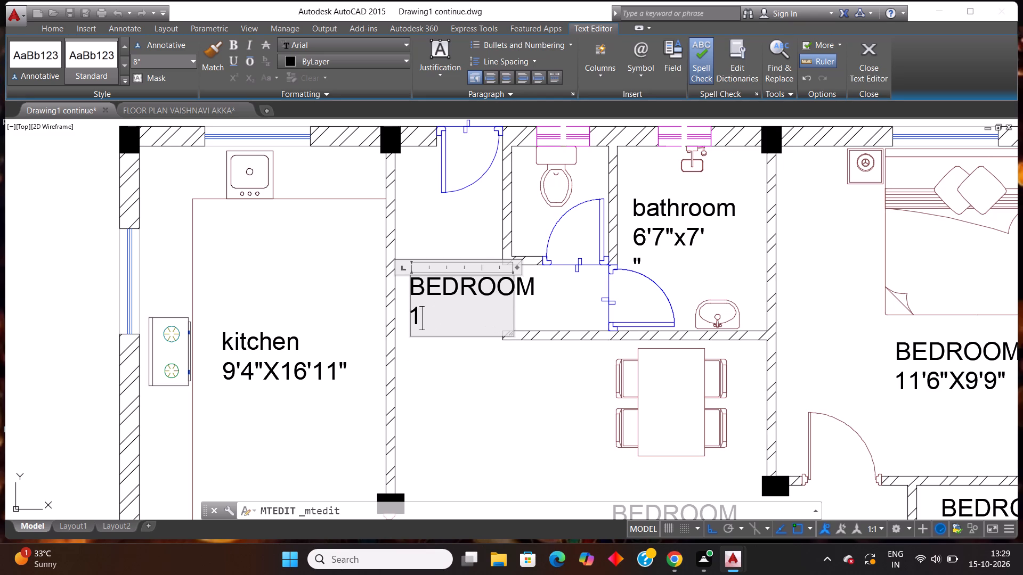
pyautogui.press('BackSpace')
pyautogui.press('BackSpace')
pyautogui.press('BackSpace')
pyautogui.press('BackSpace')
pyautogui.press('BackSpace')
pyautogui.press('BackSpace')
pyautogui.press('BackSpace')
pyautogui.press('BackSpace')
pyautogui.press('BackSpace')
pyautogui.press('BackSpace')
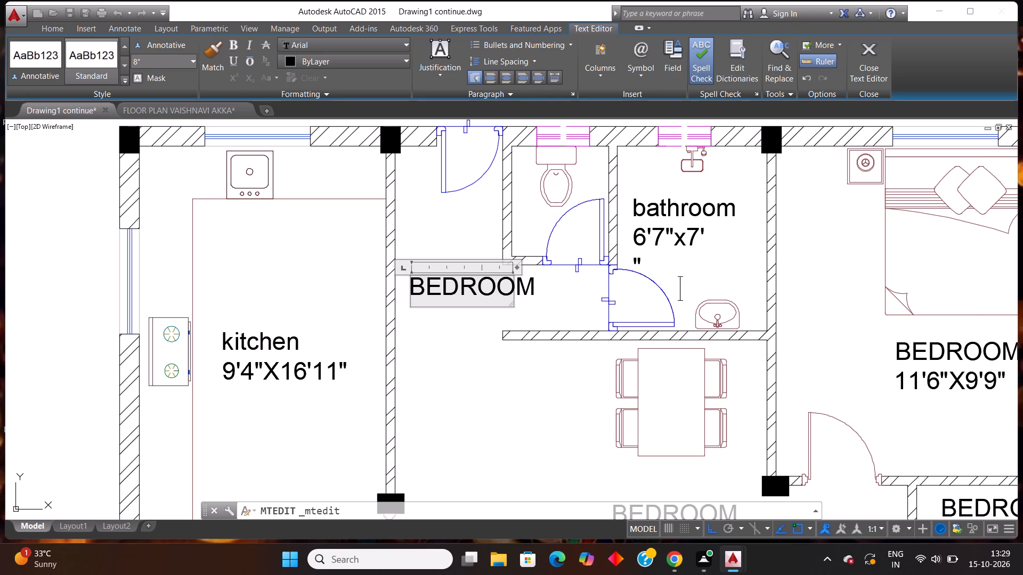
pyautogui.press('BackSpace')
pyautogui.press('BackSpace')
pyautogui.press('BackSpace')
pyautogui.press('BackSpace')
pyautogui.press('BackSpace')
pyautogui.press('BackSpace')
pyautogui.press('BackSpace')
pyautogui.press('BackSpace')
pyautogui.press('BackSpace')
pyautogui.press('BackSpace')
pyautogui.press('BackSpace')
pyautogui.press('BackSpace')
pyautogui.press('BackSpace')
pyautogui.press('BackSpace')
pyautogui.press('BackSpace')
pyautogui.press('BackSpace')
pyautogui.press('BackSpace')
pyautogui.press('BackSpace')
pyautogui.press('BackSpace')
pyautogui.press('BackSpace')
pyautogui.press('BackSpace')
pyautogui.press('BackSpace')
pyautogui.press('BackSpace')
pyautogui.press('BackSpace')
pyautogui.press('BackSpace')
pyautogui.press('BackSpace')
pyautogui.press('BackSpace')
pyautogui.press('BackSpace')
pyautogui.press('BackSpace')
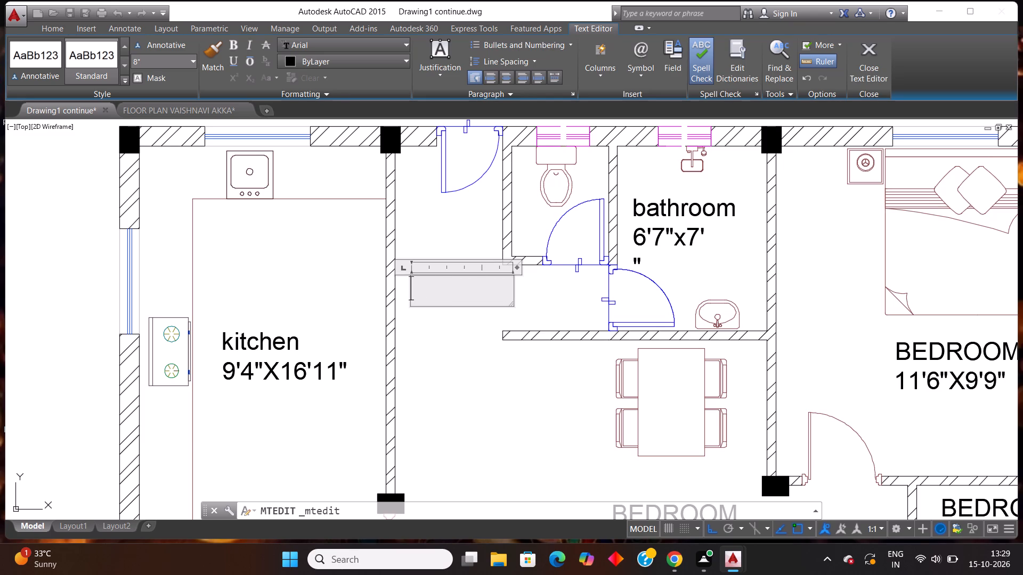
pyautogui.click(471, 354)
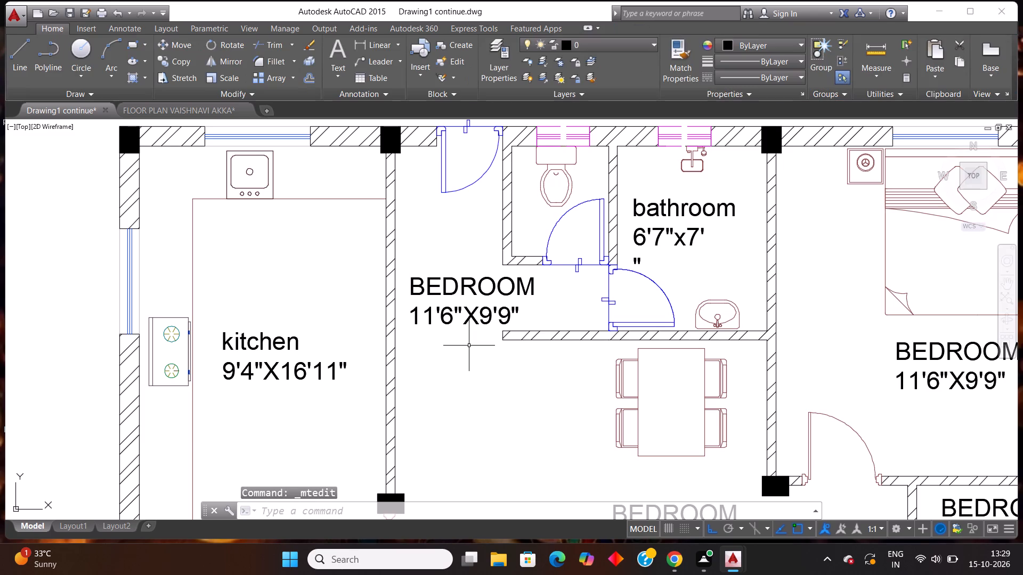
# Delete the BEDROOM 11'6"X9'9" label in the passage between the kitchen and the toilet.
pyautogui.click(509, 319)
pyautogui.press('Delete')
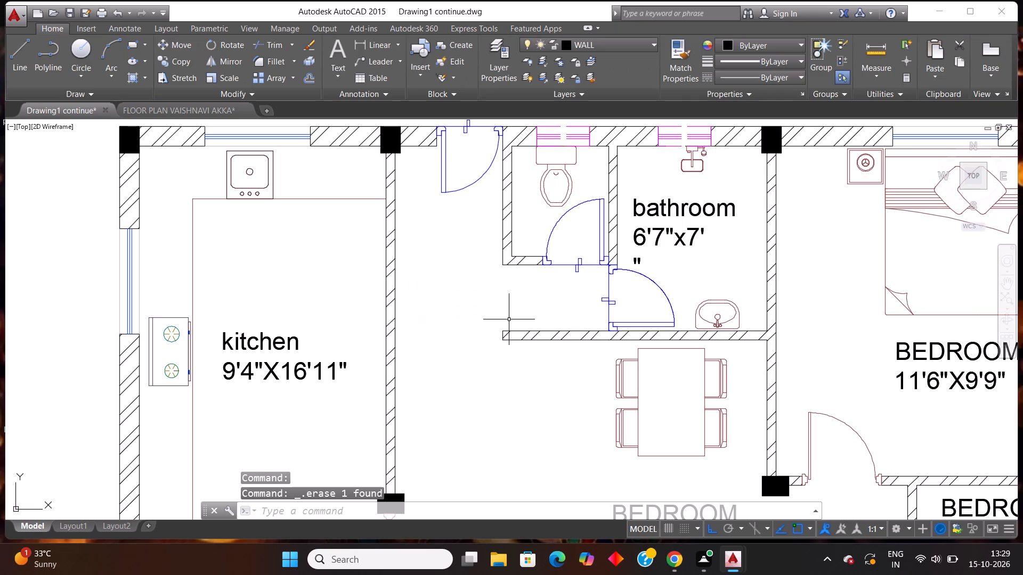
# Edit the label below the dining table, clearing its size and replacing the name BEDROOM with "living".
pyautogui.scroll(-3, 514, 331)
pyautogui.scroll(1, 557, 402)
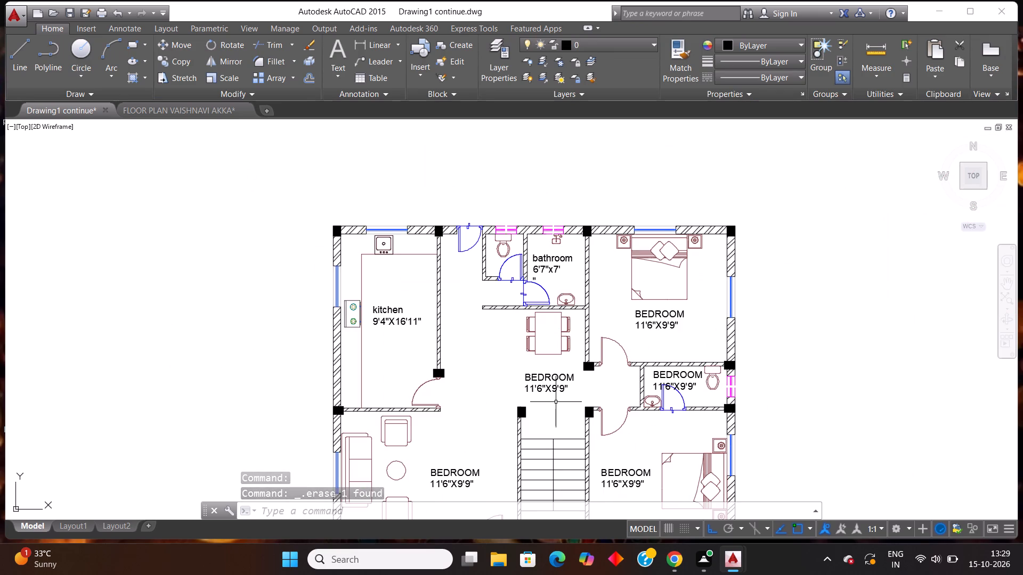
pyautogui.scroll(-2, 557, 398)
pyautogui.scroll(4, 557, 397)
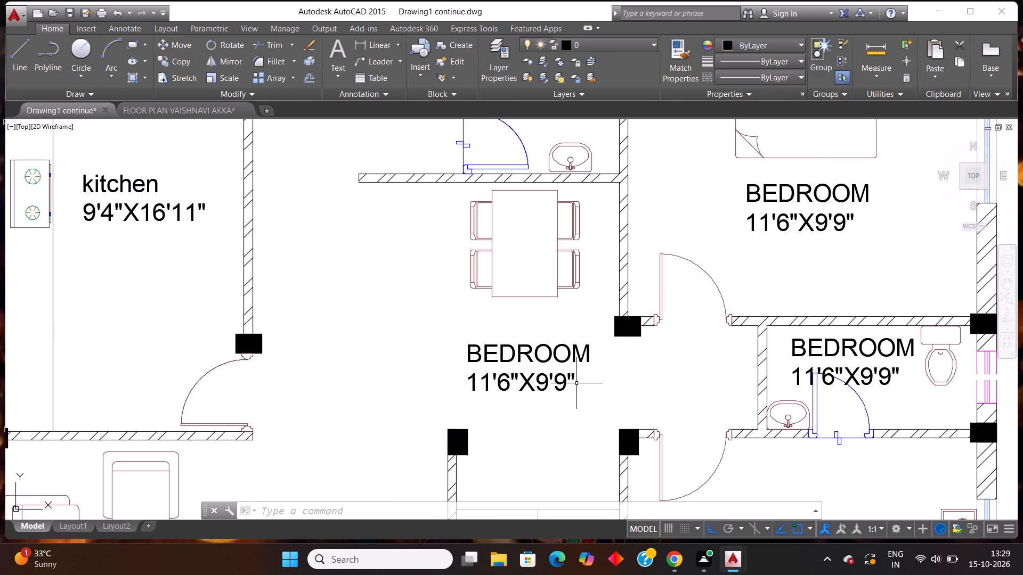
pyautogui.doubleClick(566, 386)
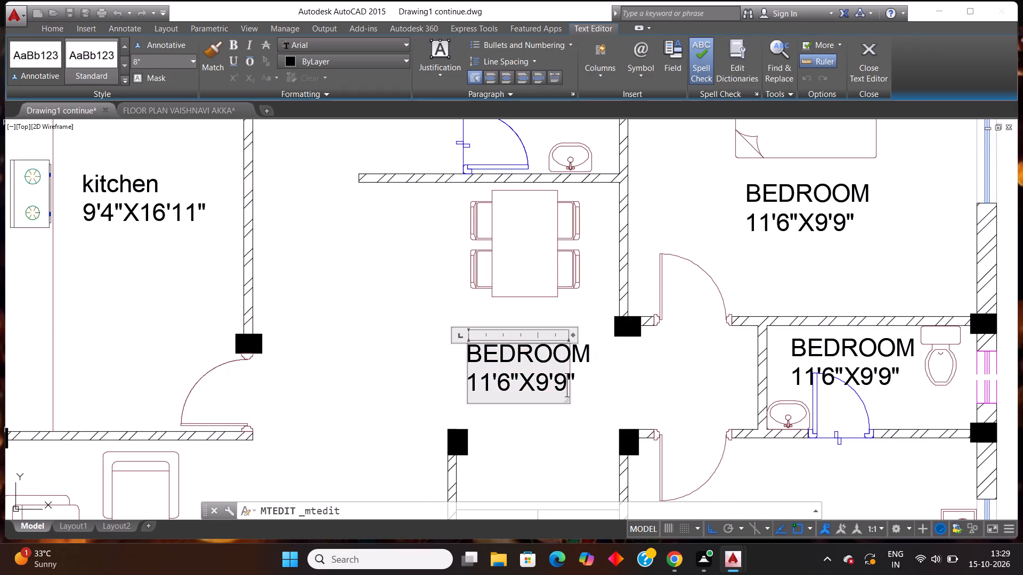
pyautogui.press('BackSpace')
pyautogui.press('BackSpace')
pyautogui.press('BackSpace')
pyautogui.press('BackSpace')
pyautogui.press('BackSpace')
pyautogui.press('BackSpace')
pyautogui.press('BackSpace')
pyautogui.press('BackSpace')
pyautogui.press('BackSpace')
pyautogui.press('BackSpace')
pyautogui.press('BackSpace')
pyautogui.press('BackSpace')
pyautogui.press('BackSpace')
pyautogui.press('BackSpace')
pyautogui.press('BackSpace')
pyautogui.press('BackSpace')
pyautogui.press('BackSpace')
pyautogui.press('BackSpace')
pyautogui.press('BackSpace')
pyautogui.press('BackSpace')
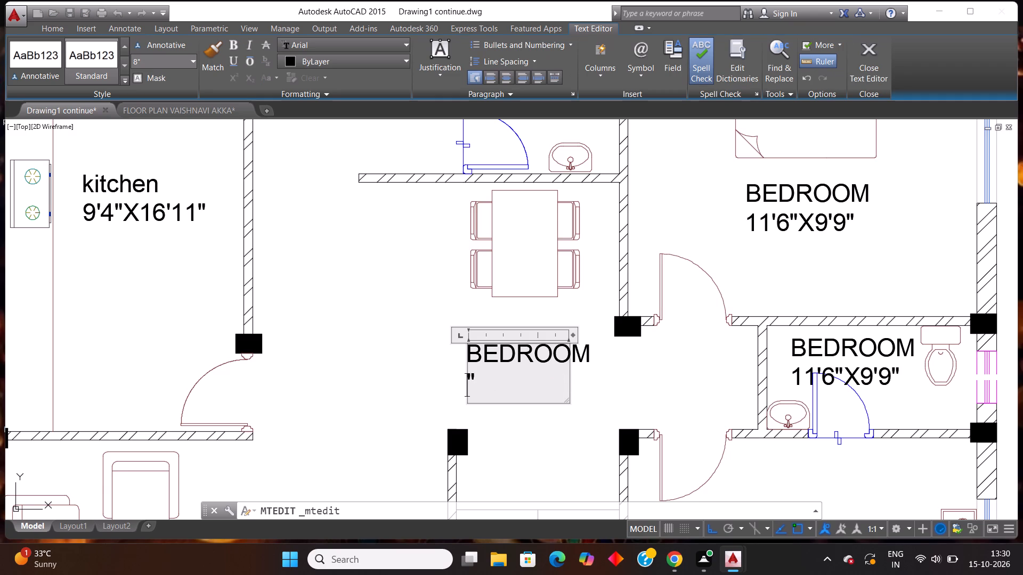
pyautogui.press('BackSpace')
pyautogui.press('Up')
pyautogui.press('Right')
pyautogui.press('Right')
pyautogui.press('Right')
pyautogui.press('Right')
pyautogui.press('Right')
pyautogui.press('Right')
pyautogui.press('Right')
pyautogui.press('BackSpace')
pyautogui.press('BackSpace')
pyautogui.press('BackSpace')
pyautogui.press('BackSpace')
pyautogui.press('BackSpace')
pyautogui.press('BackSpace')
pyautogui.press('BackSpace')
pyautogui.press('BackSpace')
pyautogui.press('BackSpace')
pyautogui.press('BackSpace')
pyautogui.press('BackSpace')
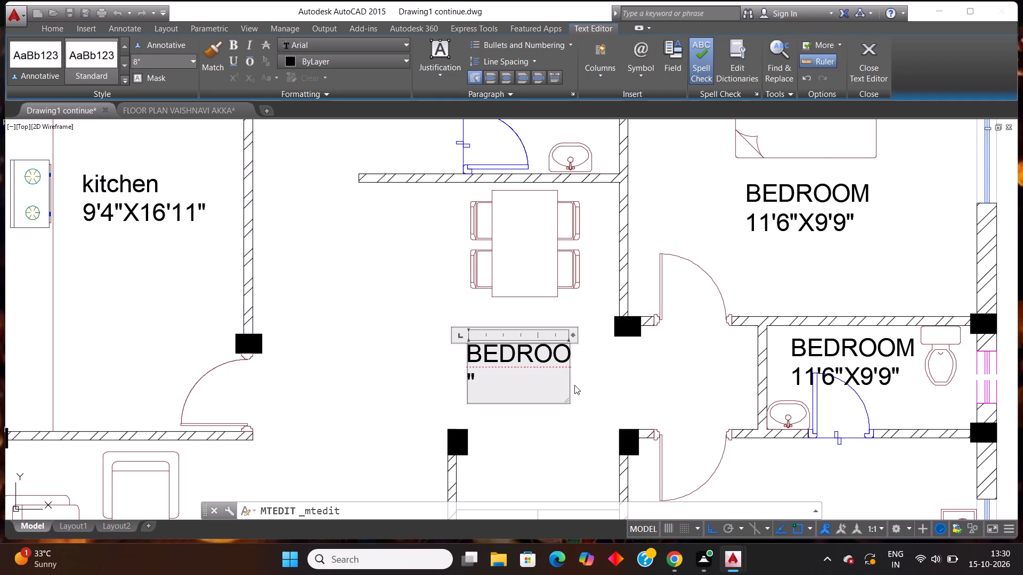
pyautogui.write('living')
pyautogui.press('space')
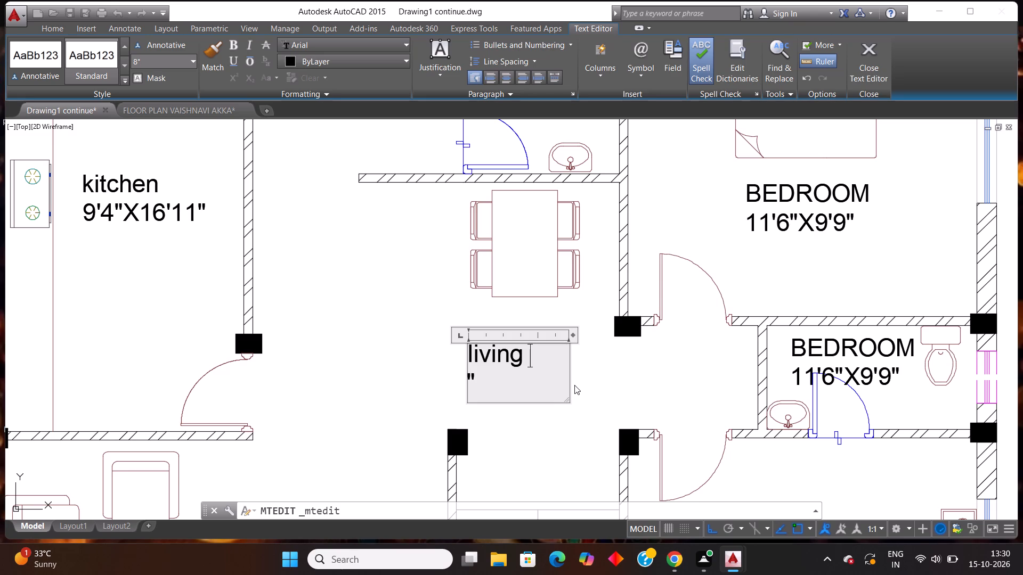
# Enter the size 16'2"x12'6" on the living label's second line, remove the leftover inch mark and finish editing.
pyautogui.press('Return')
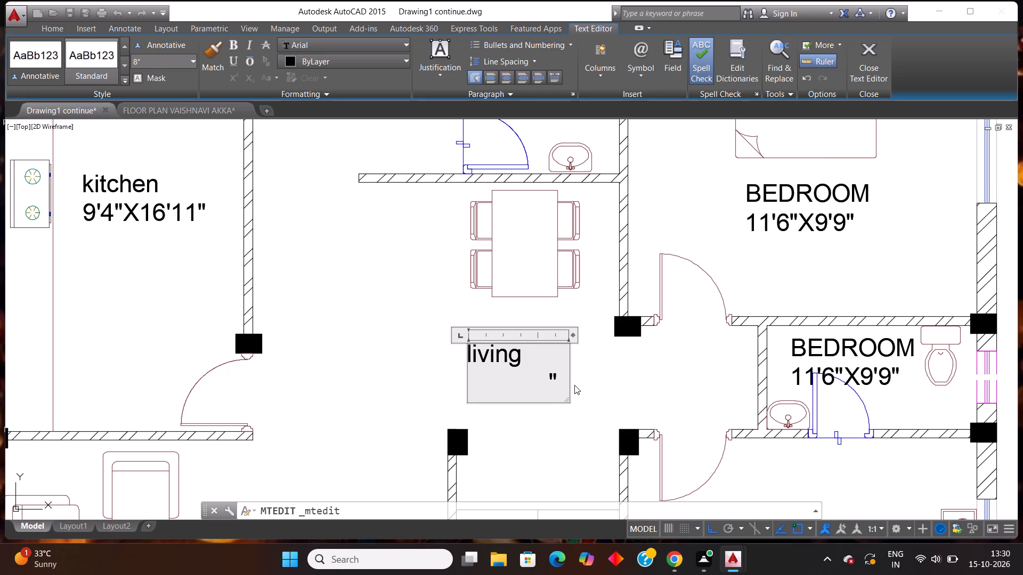
pyautogui.write("16'")
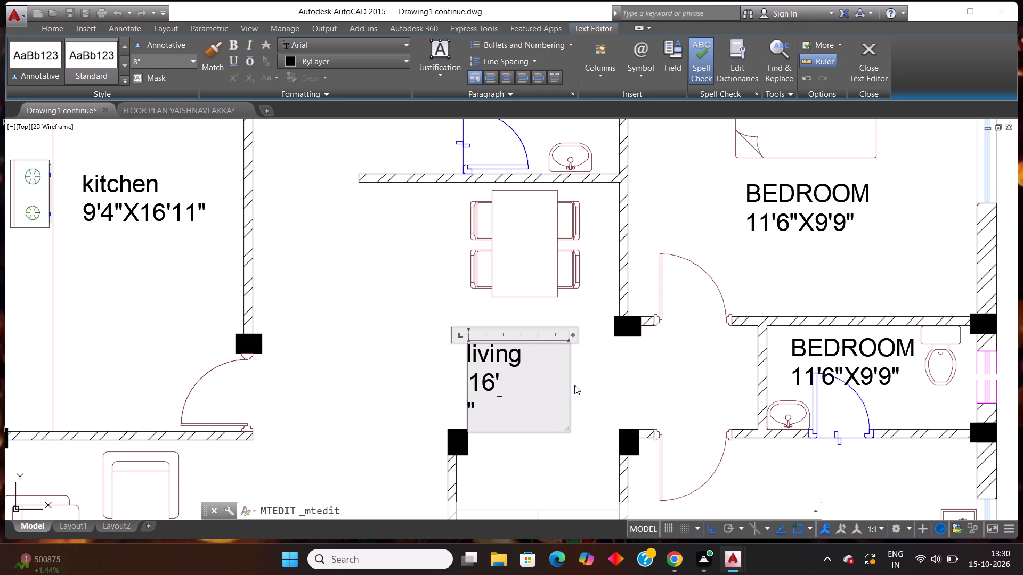
pyautogui.write('2"')
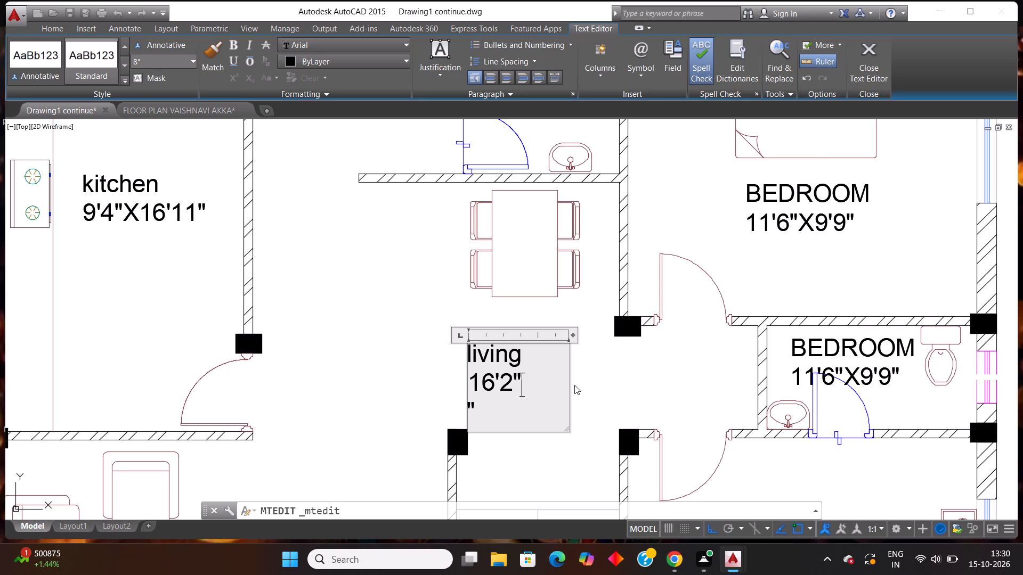
pyautogui.press('x')
pyautogui.write('12\'6"')
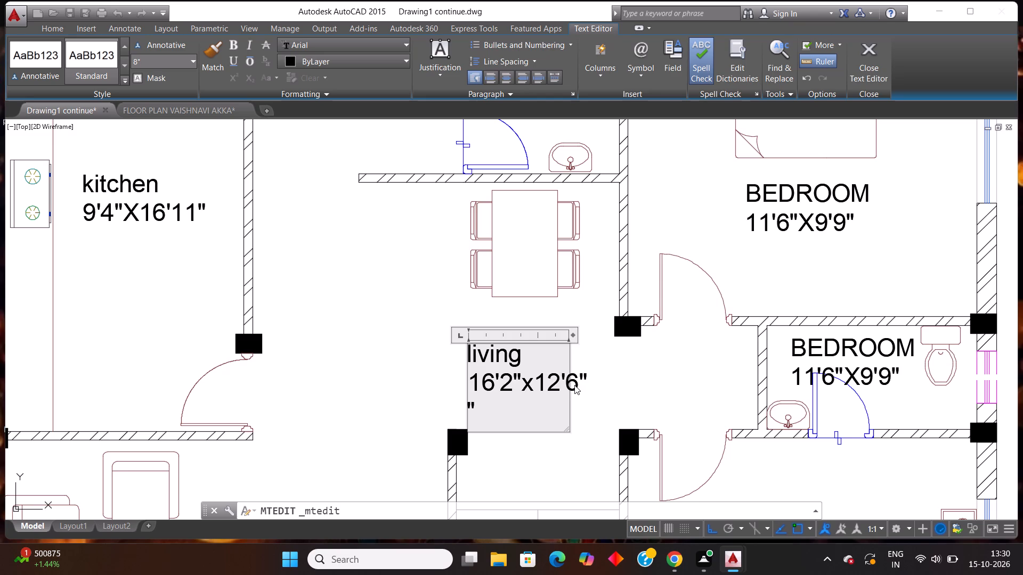
pyautogui.click(485, 402)
pyautogui.press('BackSpace')
pyautogui.press('BackSpace')
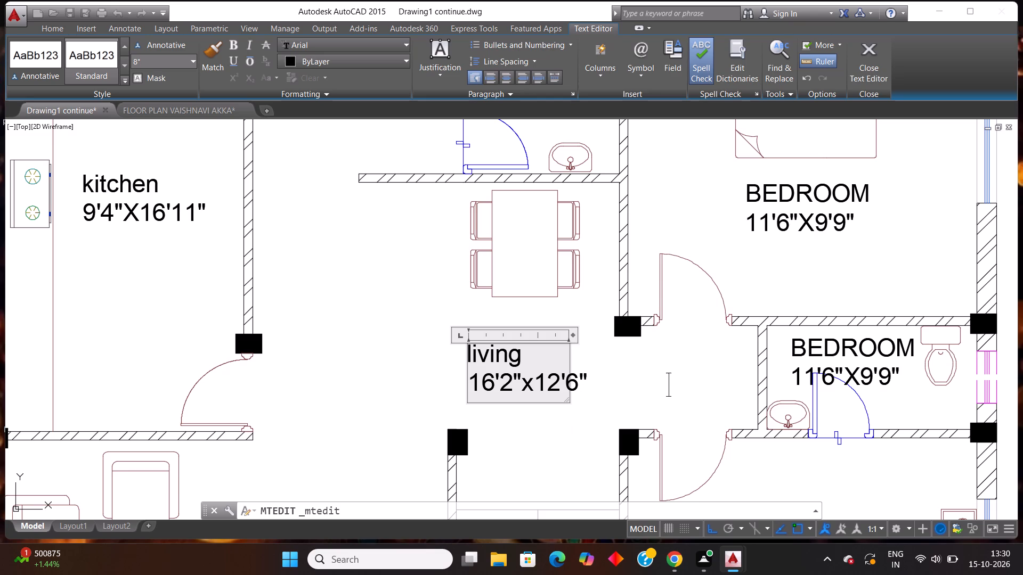
pyautogui.click(513, 423)
# Change the size in the BEDROOM label below the upper double bed to 13'5"x12'6" and finish editing.
pyautogui.scroll(-2, 544, 364)
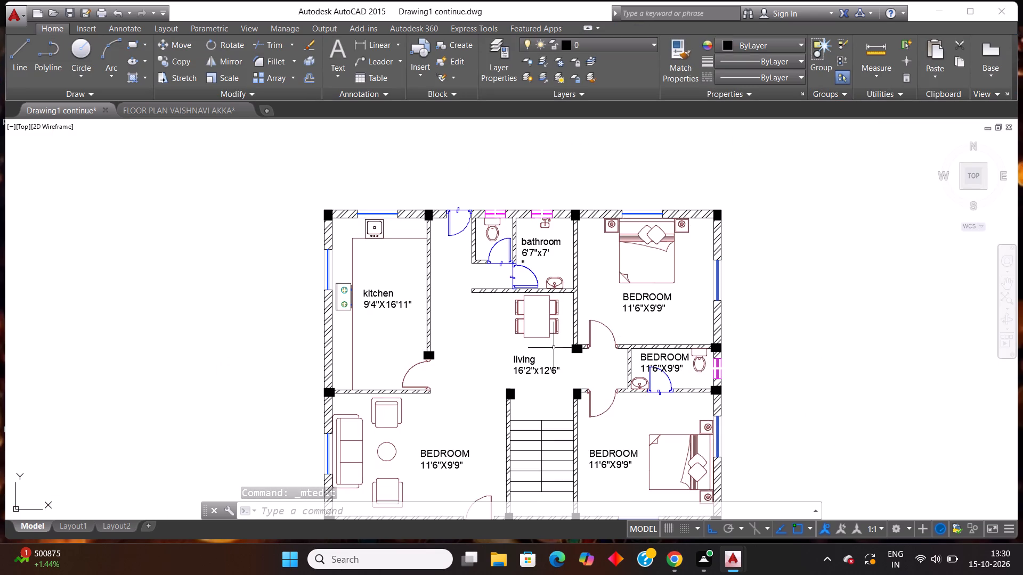
pyautogui.scroll(2, 672, 311)
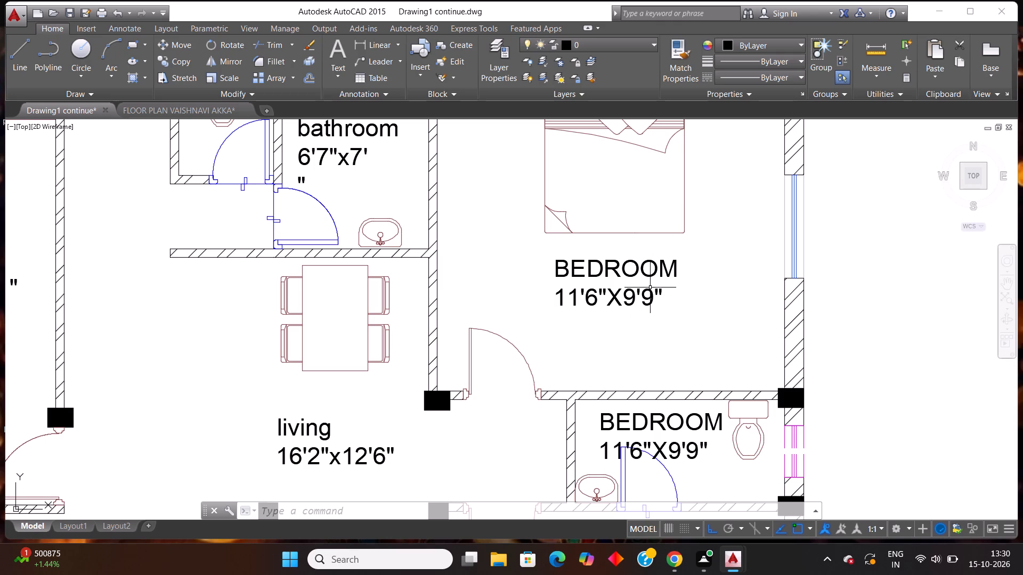
pyautogui.doubleClick(653, 294)
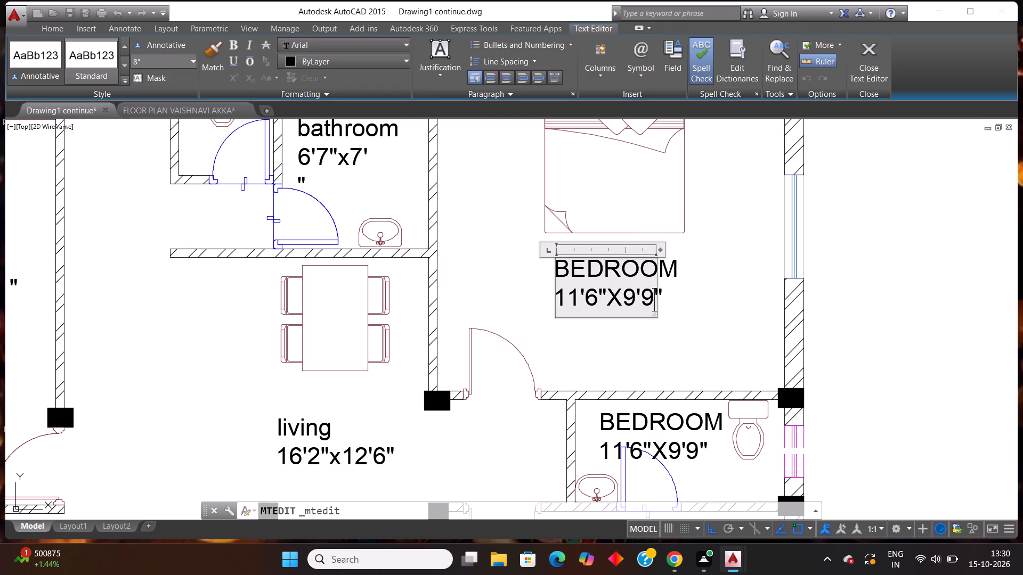
pyautogui.press('BackSpace')
pyautogui.press('BackSpace')
pyautogui.press('BackSpace')
pyautogui.press('BackSpace')
pyautogui.press('BackSpace')
pyautogui.press('BackSpace')
pyautogui.press('BackSpace')
pyautogui.press('BackSpace')
pyautogui.press('BackSpace')
pyautogui.press('BackSpace')
pyautogui.press('BackSpace')
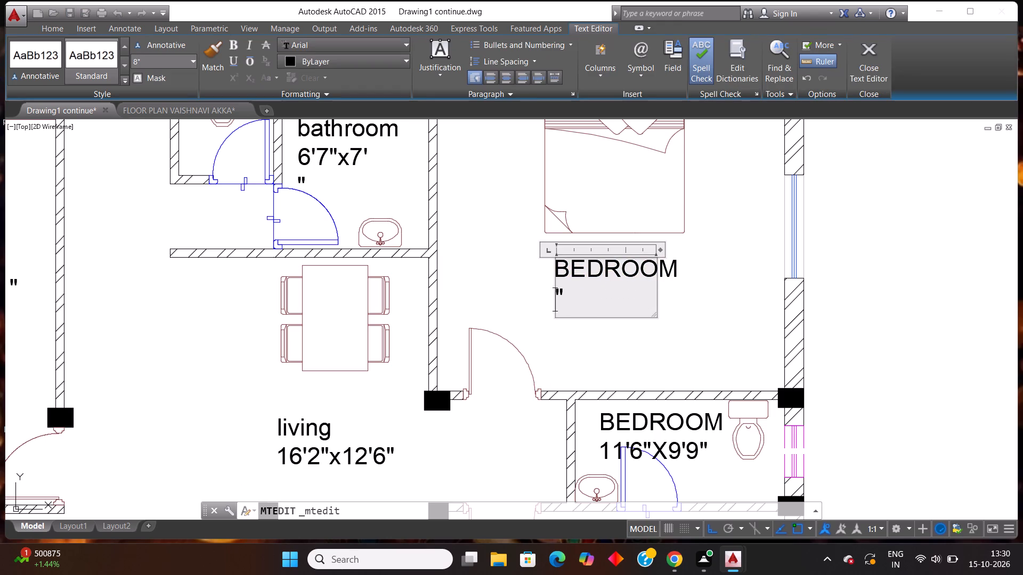
pyautogui.write("13'")
pyautogui.write('5"')
pyautogui.press('x')
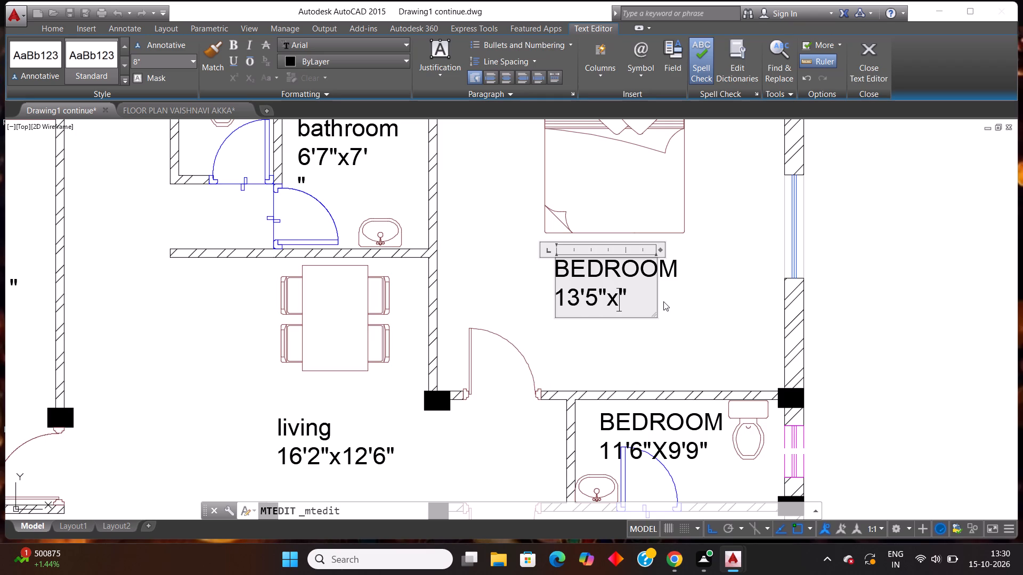
pyautogui.write('12\'6"')
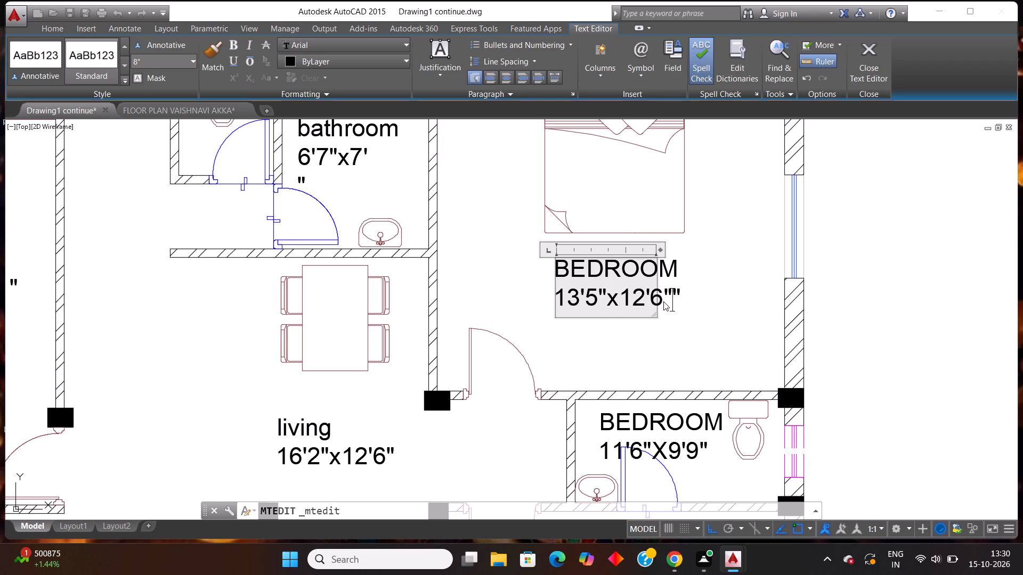
pyautogui.press('Right')
pyautogui.press('BackSpace')
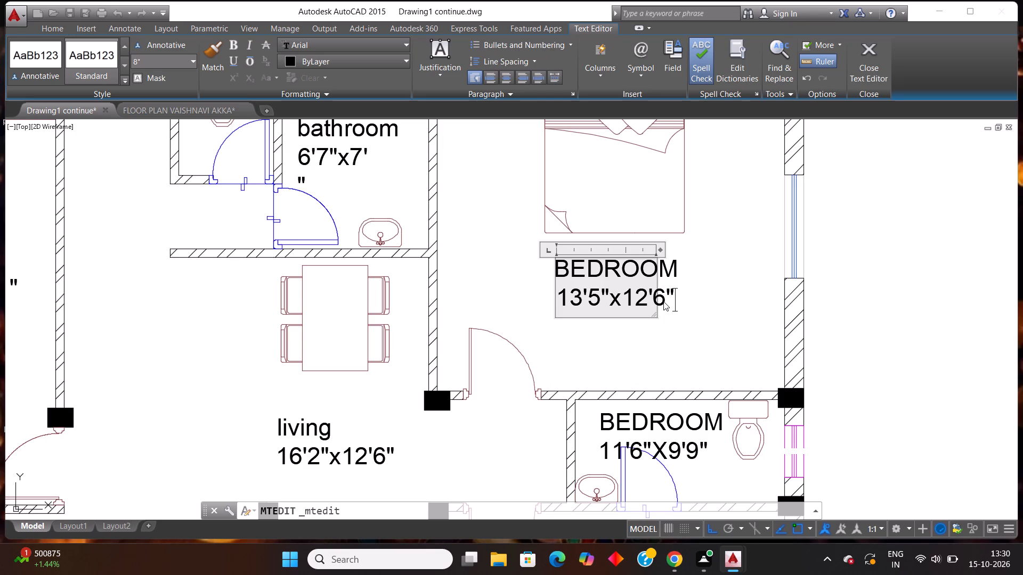
pyautogui.click(683, 335)
# Edit the label in the small washroom between the two bedrooms, clearing its size and replacing the name BEDROOM with "toilet".
pyautogui.scroll(-1, 679, 334)
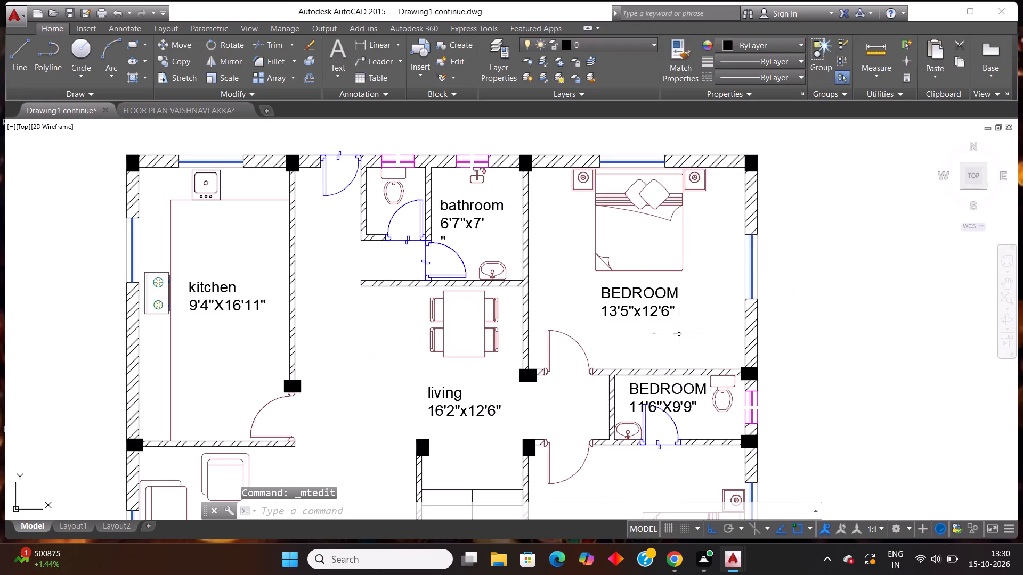
pyautogui.scroll(-2, 677, 333)
pyautogui.scroll(1, 717, 367)
pyautogui.scroll(2, 648, 375)
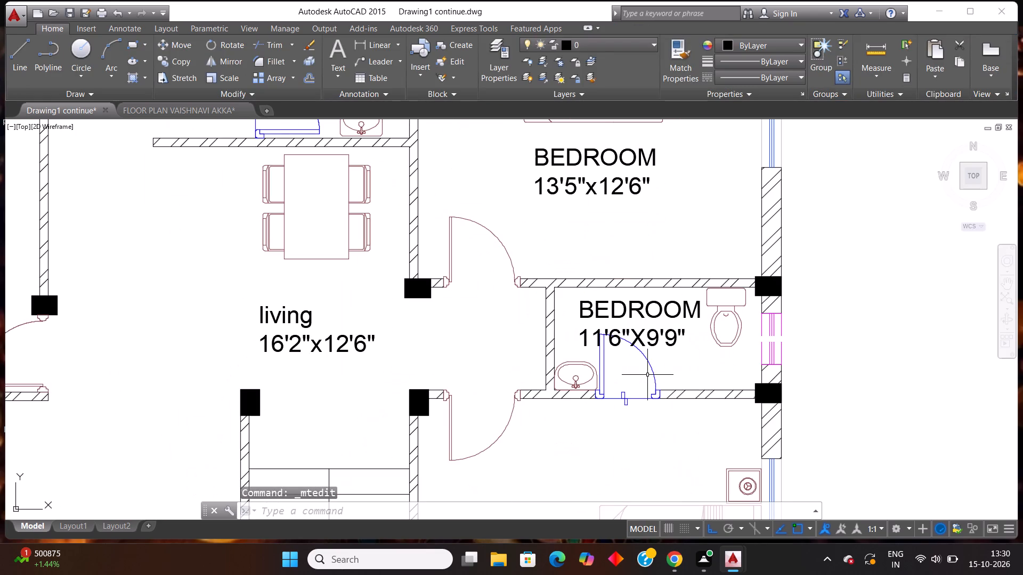
pyautogui.click(678, 339)
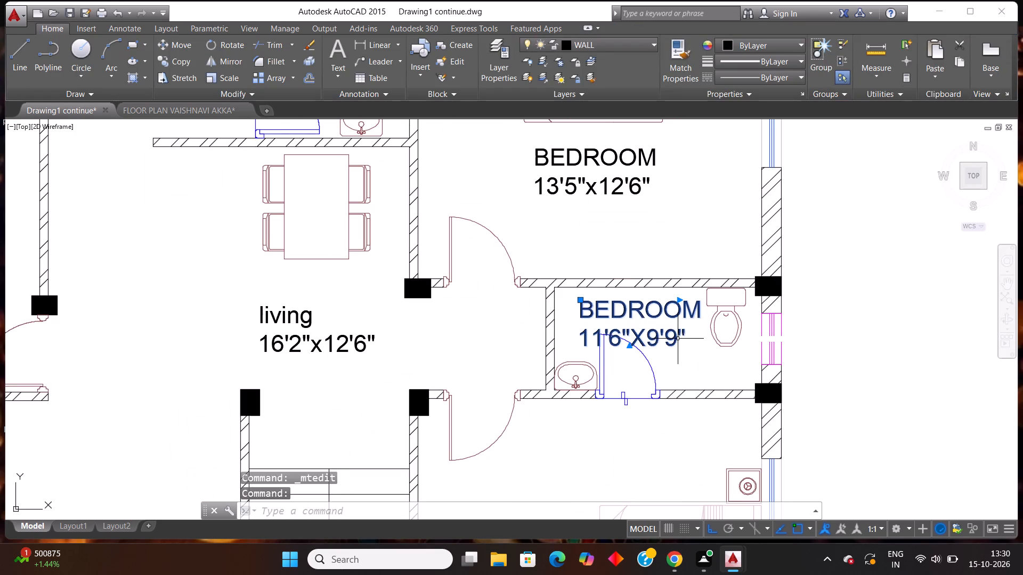
pyautogui.click(678, 339)
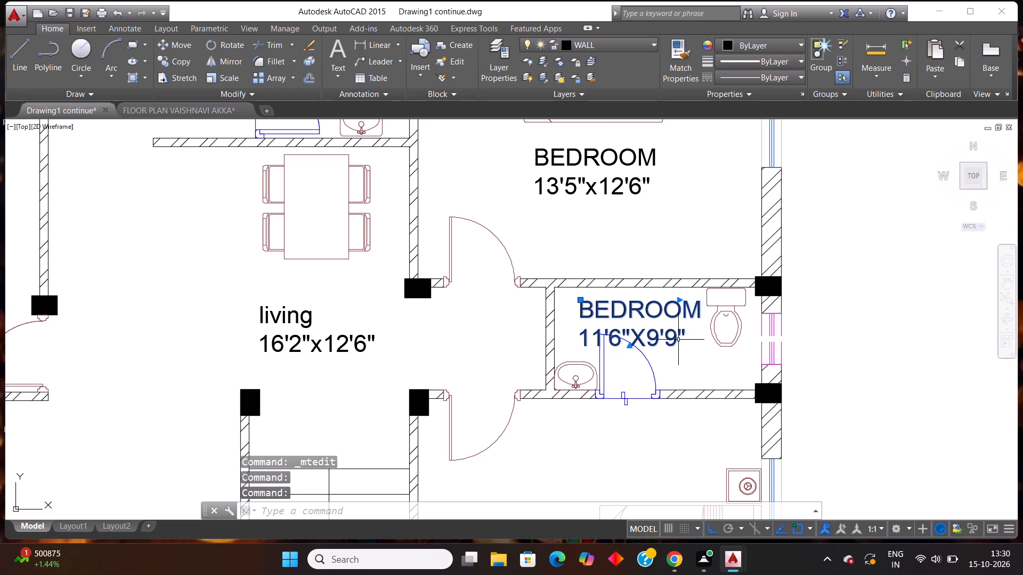
pyautogui.doubleClick(674, 334)
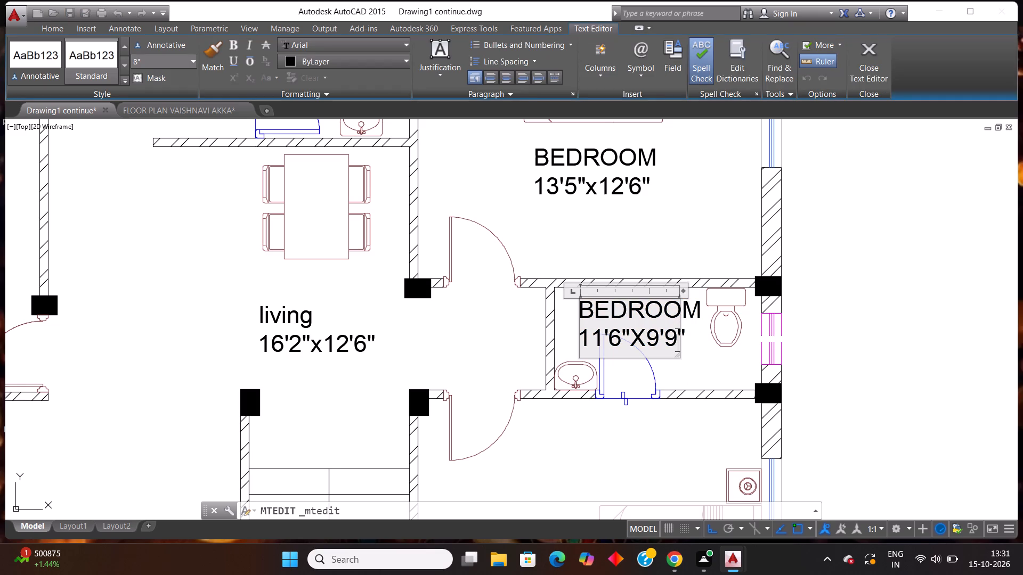
pyautogui.press('BackSpace')
pyautogui.press('BackSpace')
pyautogui.press('BackSpace')
pyautogui.press('BackSpace')
pyautogui.press('BackSpace')
pyautogui.press('BackSpace')
pyautogui.press('BackSpace')
pyautogui.press('BackSpace')
pyautogui.press('BackSpace')
pyautogui.press('BackSpace')
pyautogui.press('BackSpace')
pyautogui.press('BackSpace')
pyautogui.press('BackSpace')
pyautogui.press('BackSpace')
pyautogui.press('BackSpace')
pyautogui.press('BackSpace')
pyautogui.press('BackSpace')
pyautogui.press('BackSpace')
pyautogui.press('BackSpace')
pyautogui.press('BackSpace')
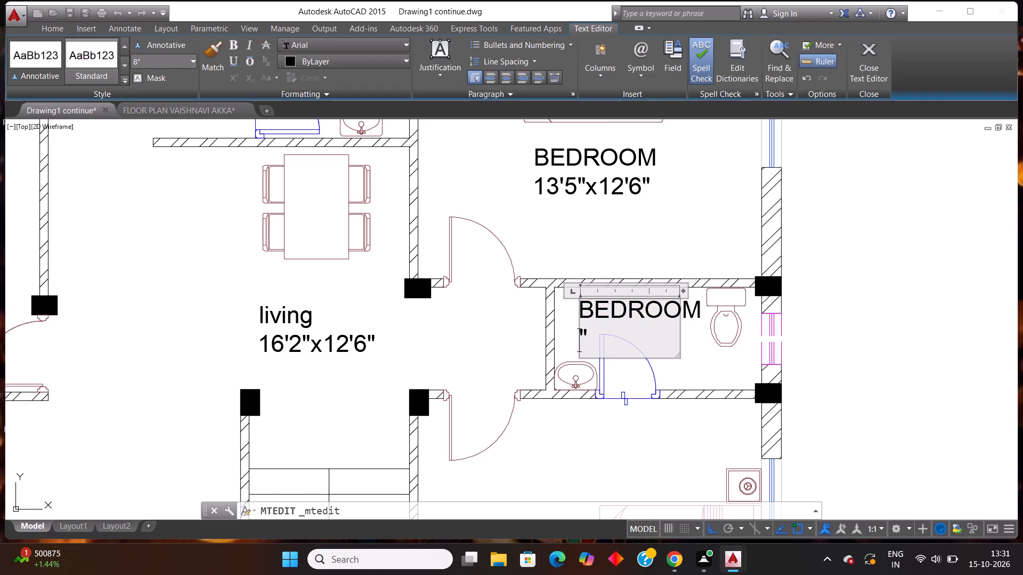
pyautogui.press('BackSpace')
pyautogui.press('BackSpace')
pyautogui.press('BackSpace')
pyautogui.press('Up')
pyautogui.press('Right')
pyautogui.press('Right')
pyautogui.press('Right')
pyautogui.press('Right')
pyautogui.press('Right')
pyautogui.press('Right')
pyautogui.press('Right')
pyautogui.press('BackSpace')
pyautogui.press('BackSpace')
pyautogui.press('BackSpace')
pyautogui.press('BackSpace')
pyautogui.press('BackSpace')
pyautogui.press('BackSpace')
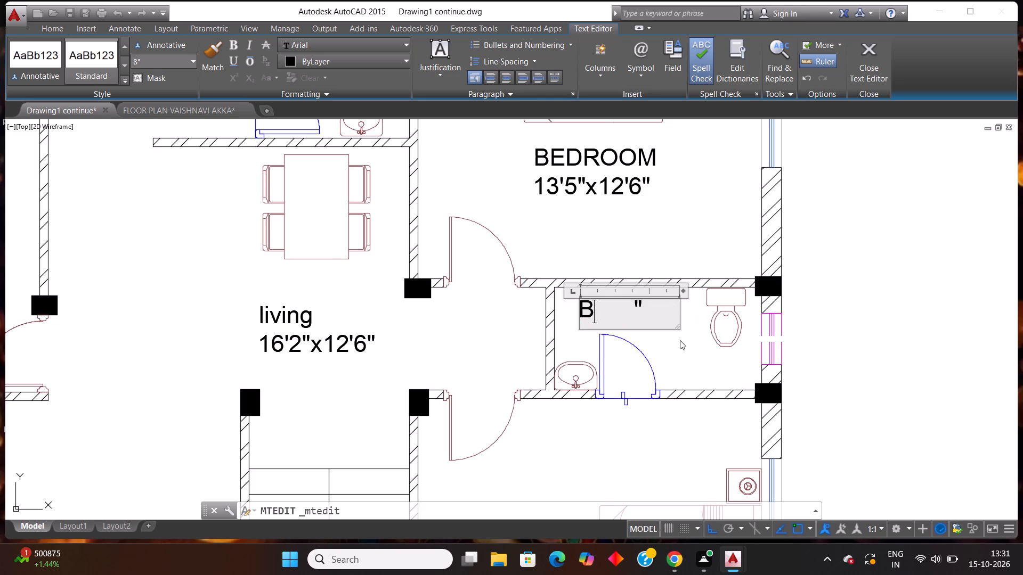
pyautogui.press('BackSpace')
pyautogui.write('toilet')
# Enter the size 7'x4' on the toilet label's second line, remove the leftover inch mark and finish editing.
pyautogui.press('Return')
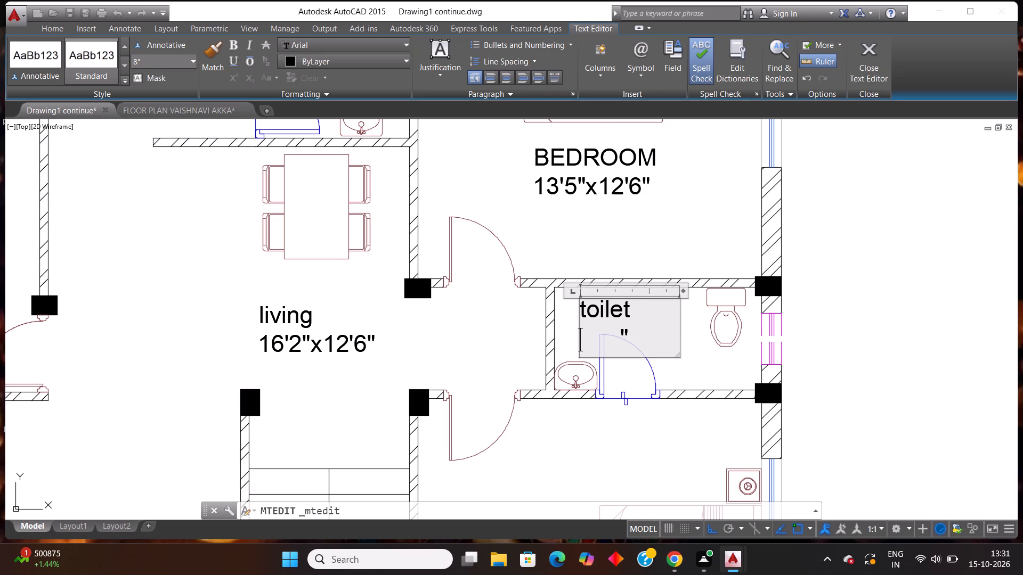
pyautogui.press('4')
pyautogui.press('BackSpace')
pyautogui.write("7'")
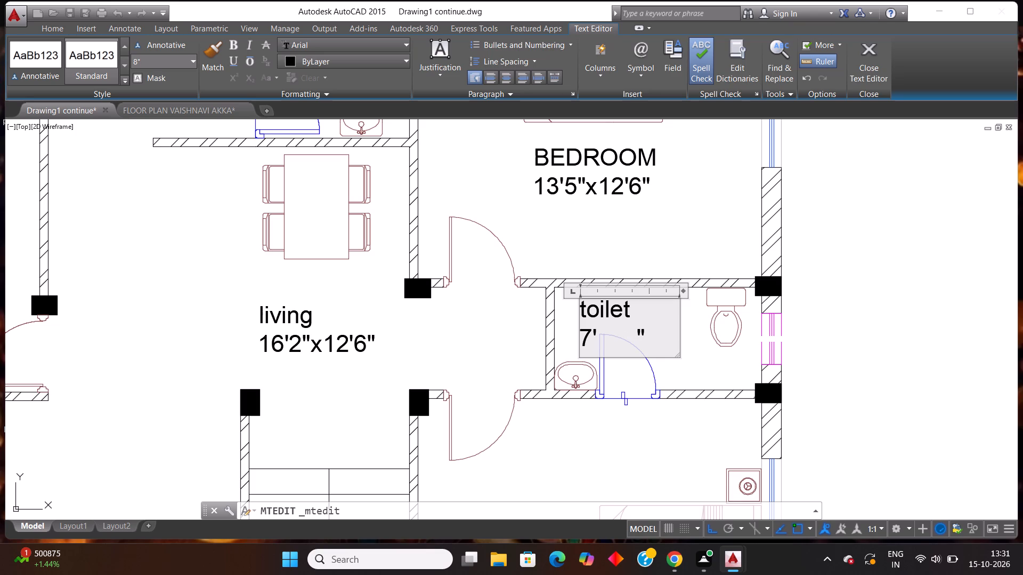
pyautogui.press('x')
pyautogui.write("4'")
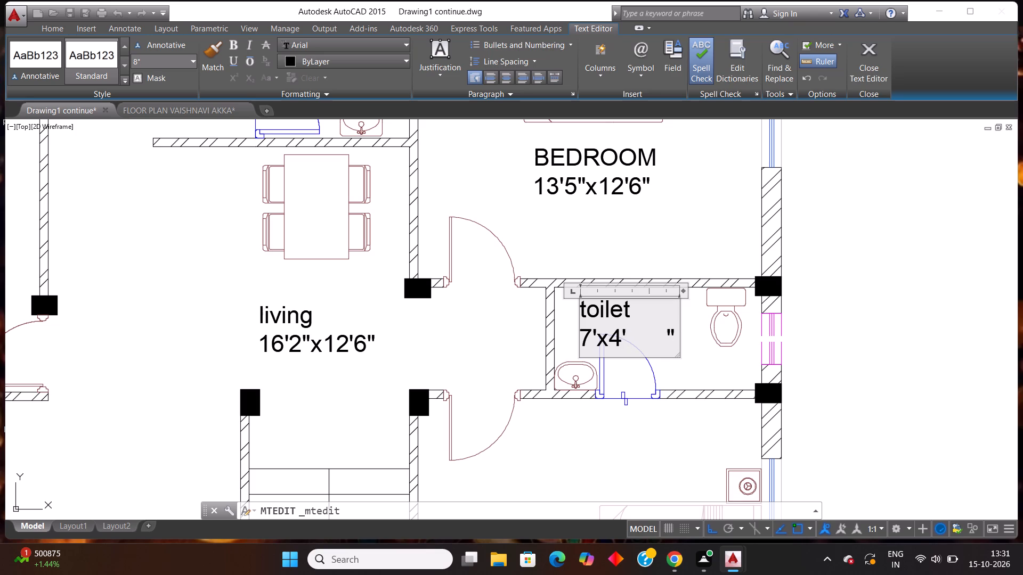
pyautogui.click(675, 331)
pyautogui.press('BackSpace')
pyautogui.click(616, 438)
# Move the toilet label clear of the door swing, into the space between the door and the WC.
pyautogui.scroll(-2, 616, 438)
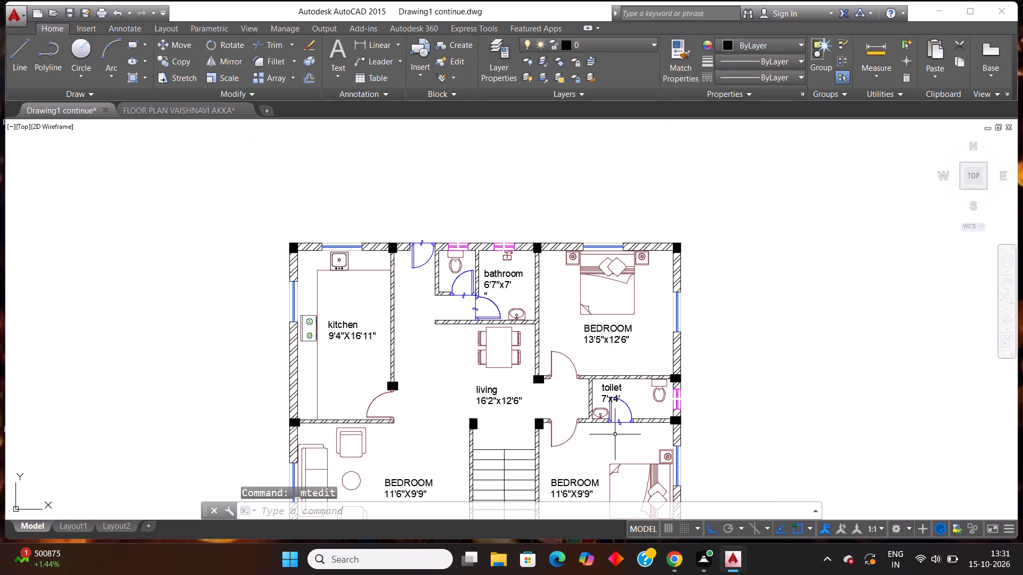
pyautogui.scroll(3, 615, 433)
pyautogui.click(655, 280)
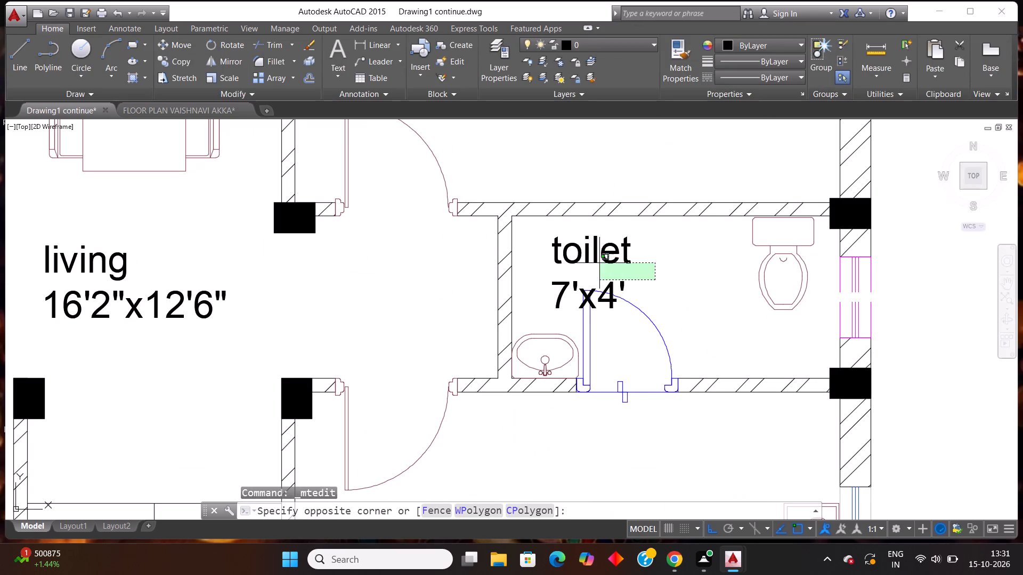
pyautogui.click(573, 253)
pyautogui.press('m')
pyautogui.press('Return')
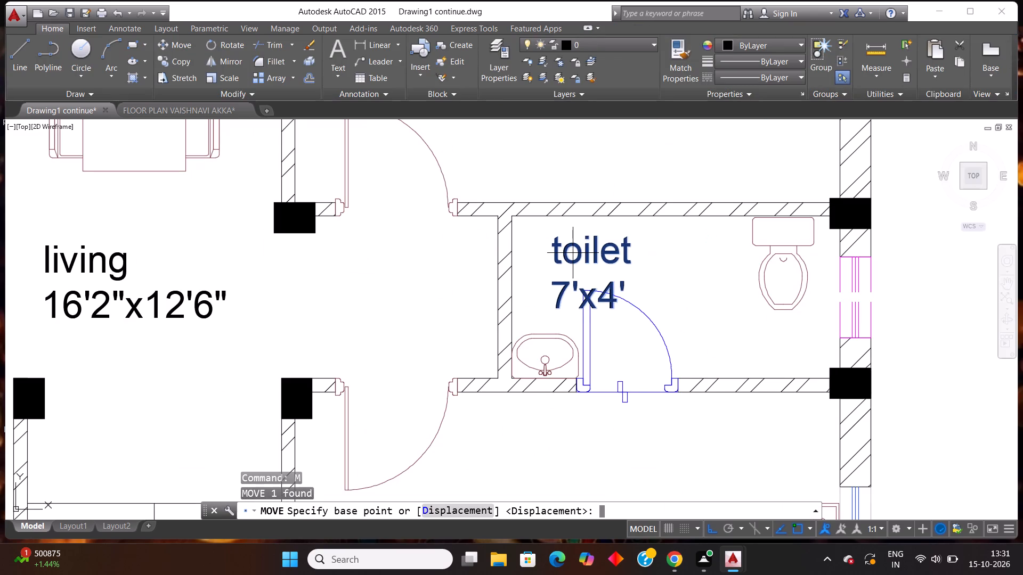
pyautogui.click(555, 249)
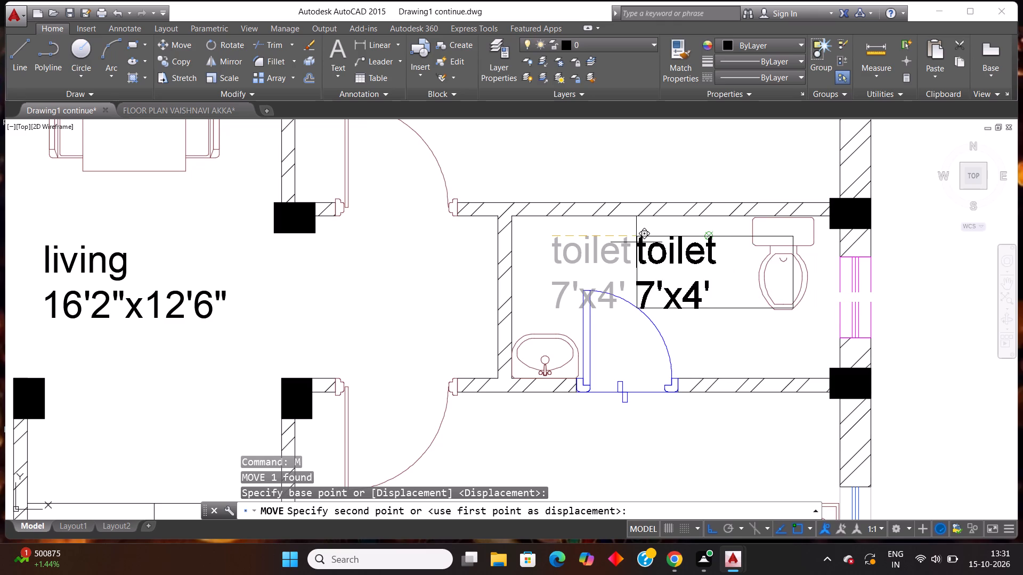
pyautogui.click(636, 242)
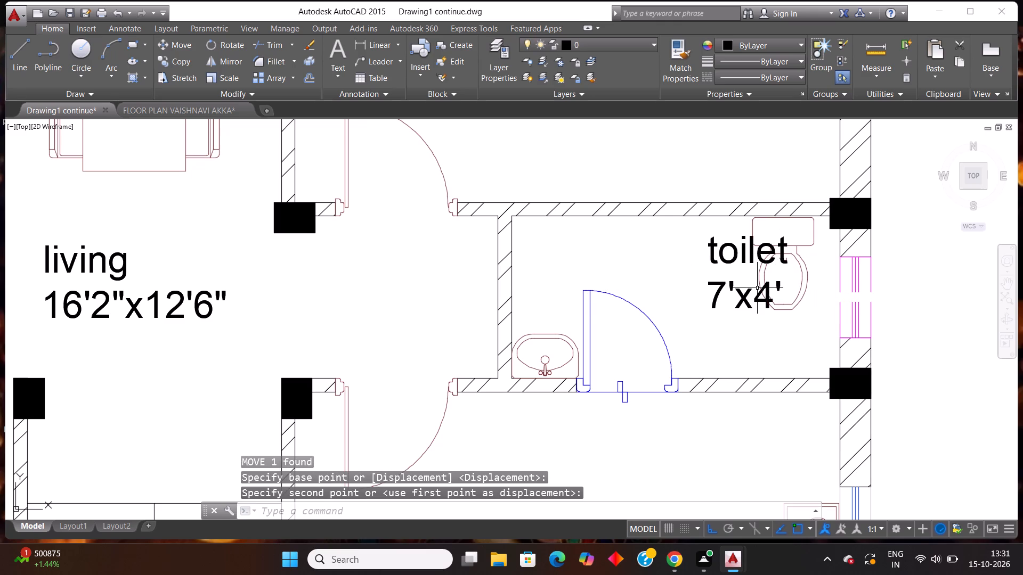
pyautogui.click(746, 302)
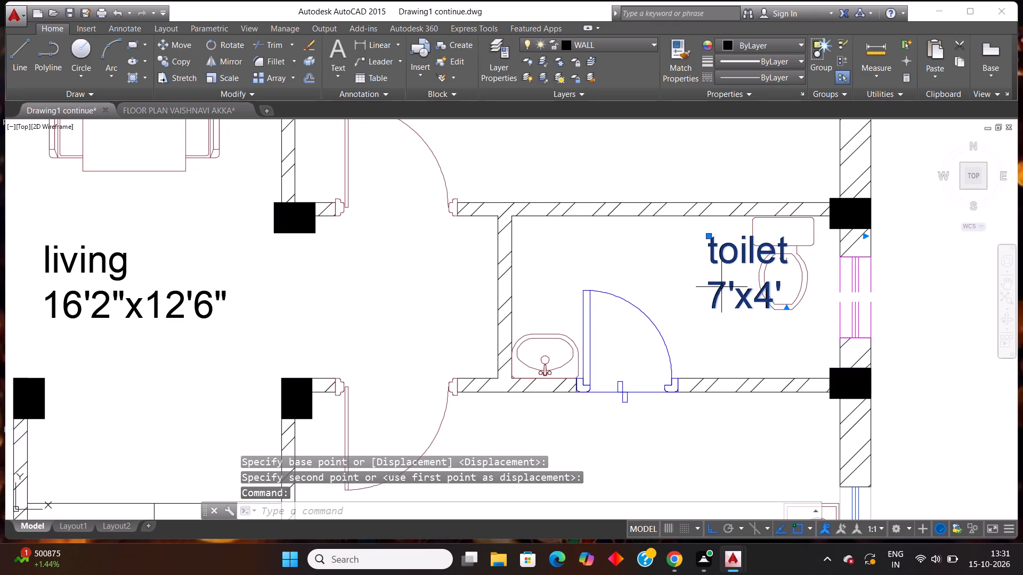
pyautogui.moveTo(721, 286); pyautogui.dragTo(661, 282)
pyautogui.click(661, 281)
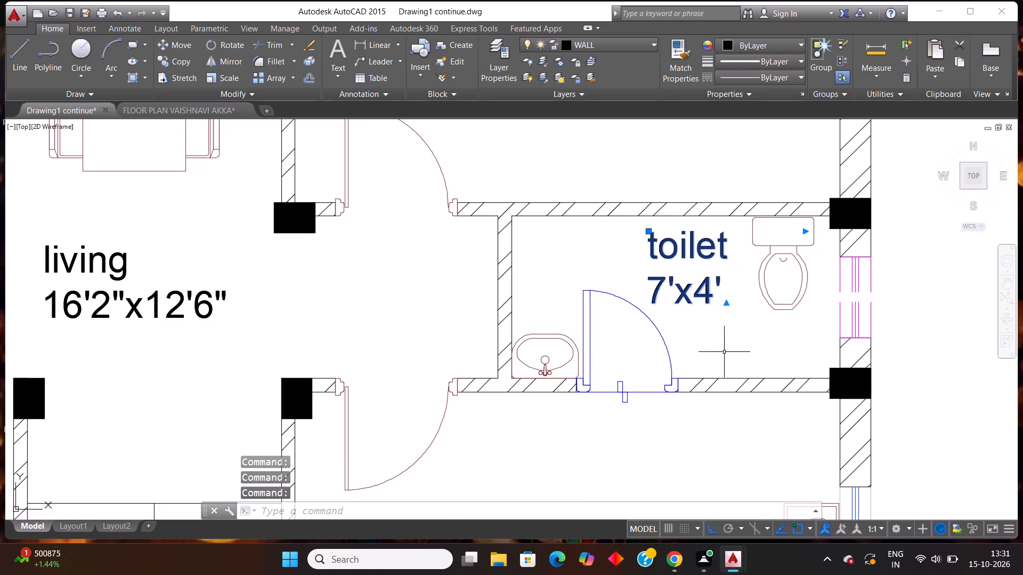
pyautogui.scroll(-1, 724, 352)
pyautogui.press('Escape')
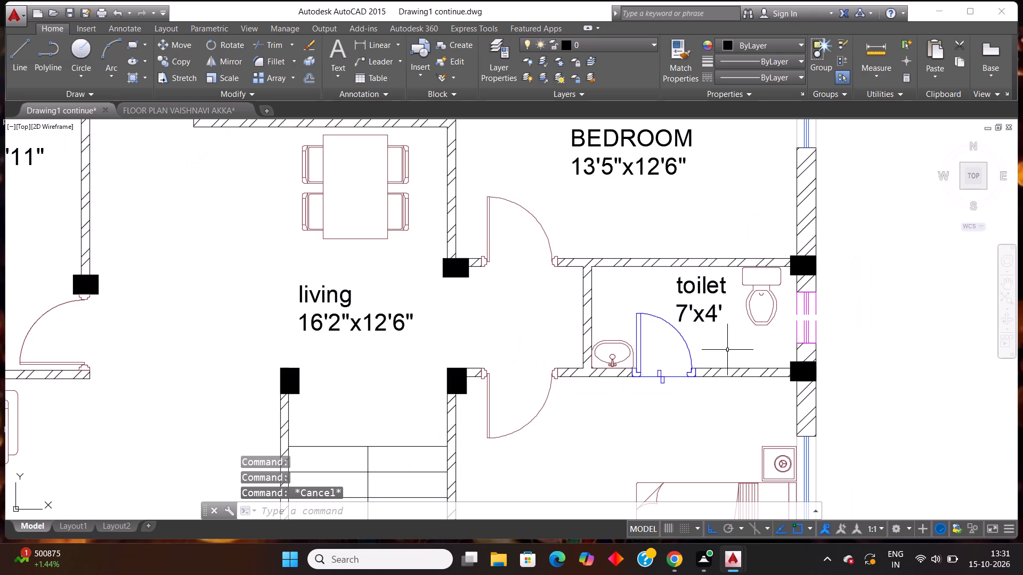
# Change the size in the BEDROOM label beside the lower double bed to 13'5"x12'6" and finish editing.
pyautogui.scroll(-3, 695, 326)
pyautogui.scroll(1, 648, 448)
pyautogui.scroll(2, 695, 381)
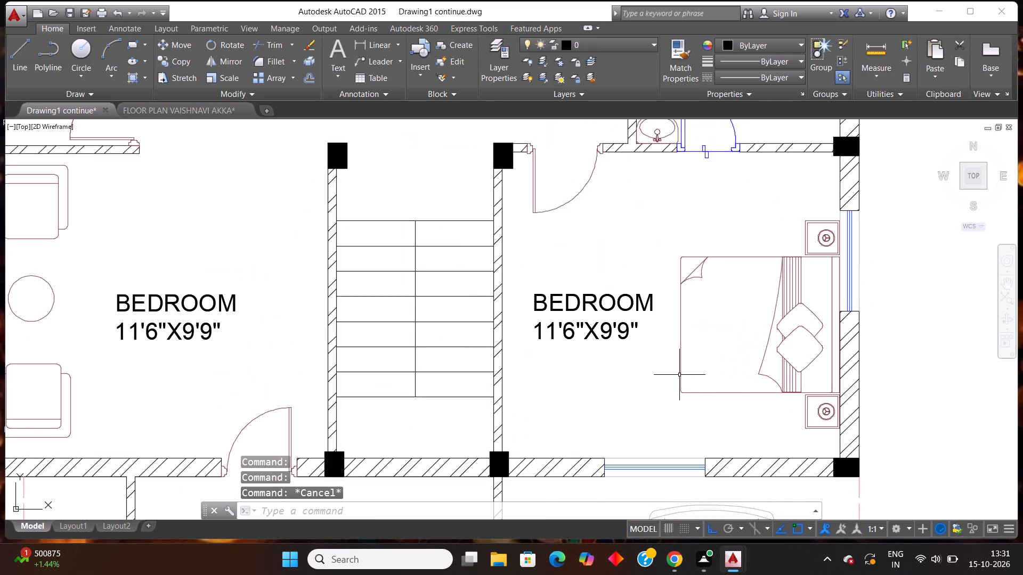
pyautogui.scroll(1, 658, 362)
pyautogui.doubleClick(602, 303)
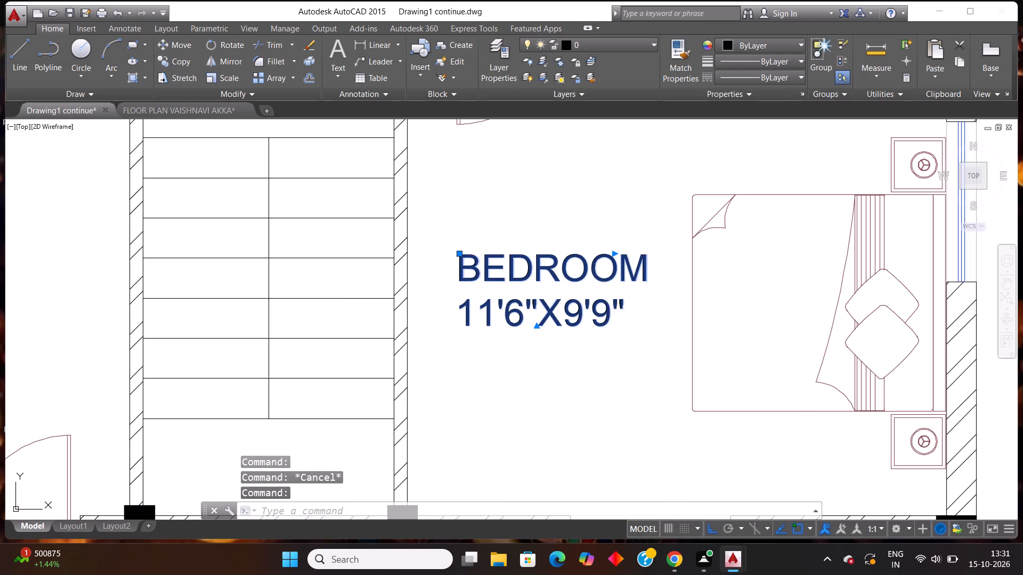
pyautogui.press('BackSpace')
pyautogui.press('BackSpace')
pyautogui.press('BackSpace')
pyautogui.press('BackSpace')
pyautogui.press('BackSpace')
pyautogui.press('BackSpace')
pyautogui.press('BackSpace')
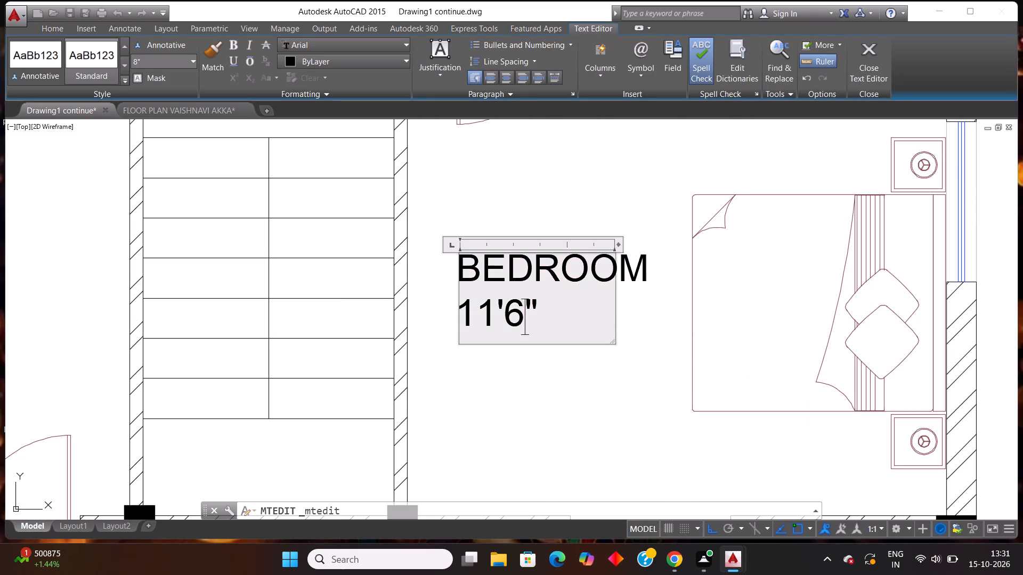
pyautogui.press('BackSpace')
pyautogui.press('BackSpace')
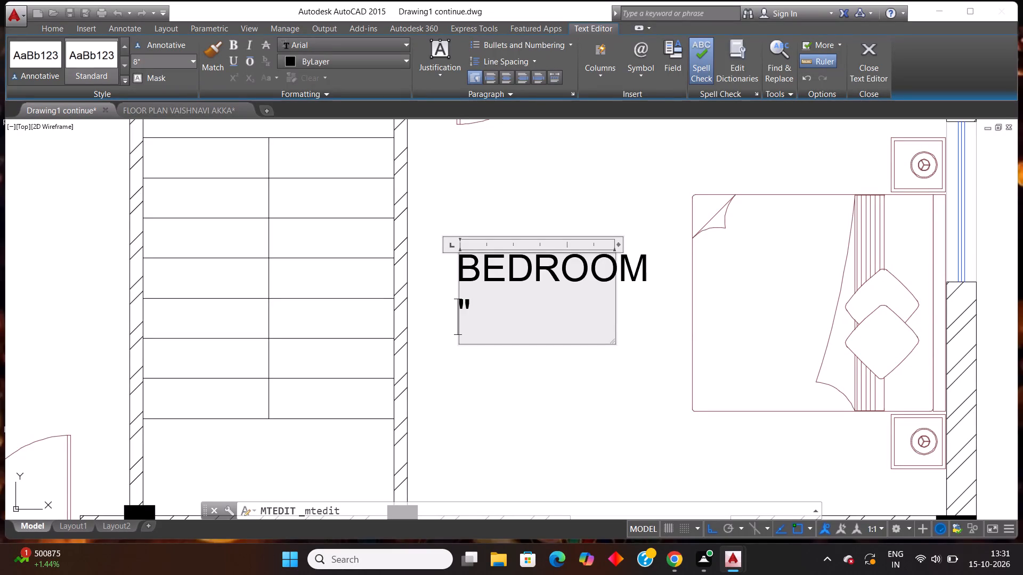
pyautogui.write("13'")
pyautogui.write('5"')
pyautogui.press('x')
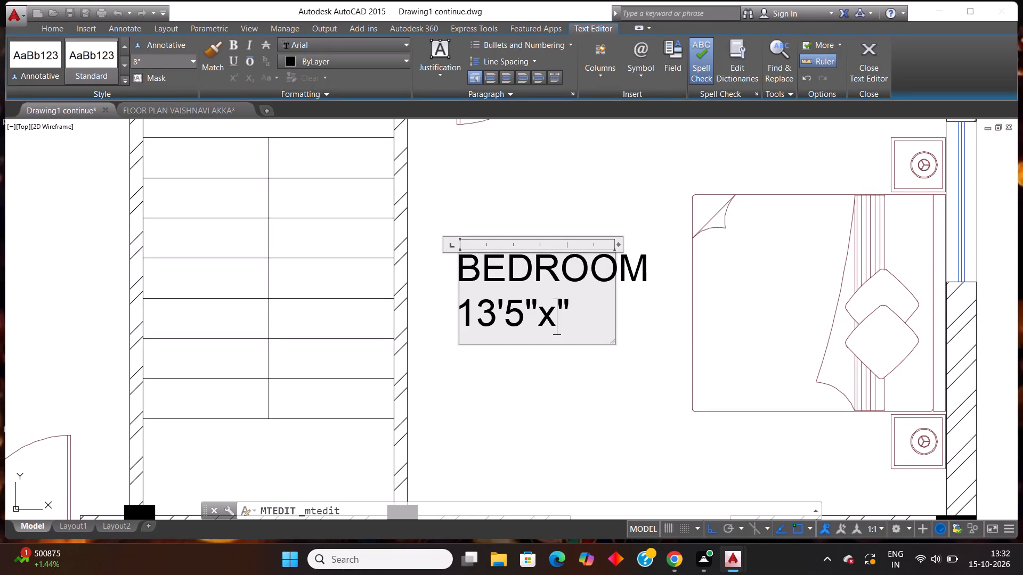
pyautogui.write("12'6")
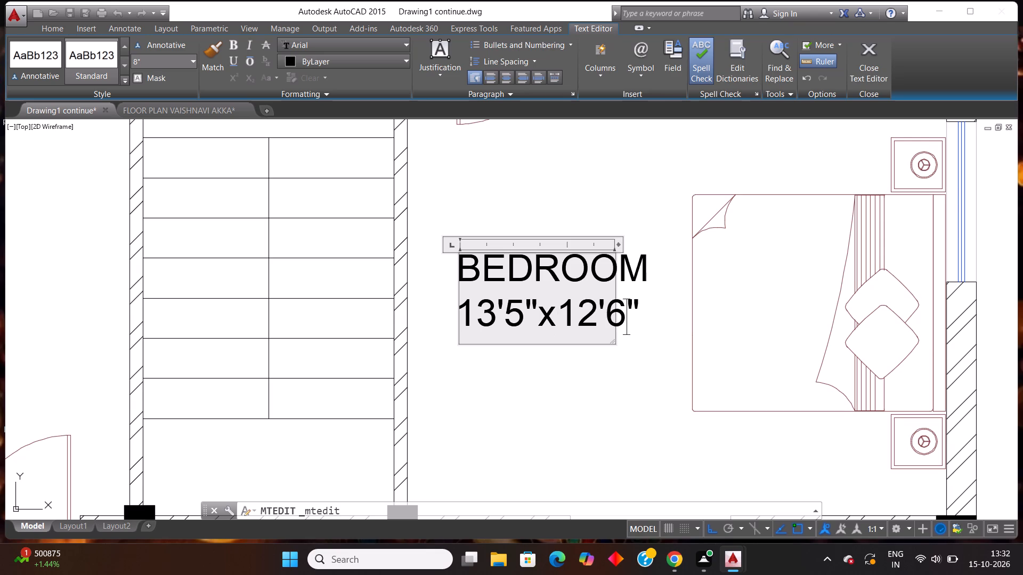
pyautogui.click(592, 377)
# Open the BEDROOM label in the entrance porch below the sitting area's door for editing and clear its size.
pyautogui.scroll(-4, 584, 376)
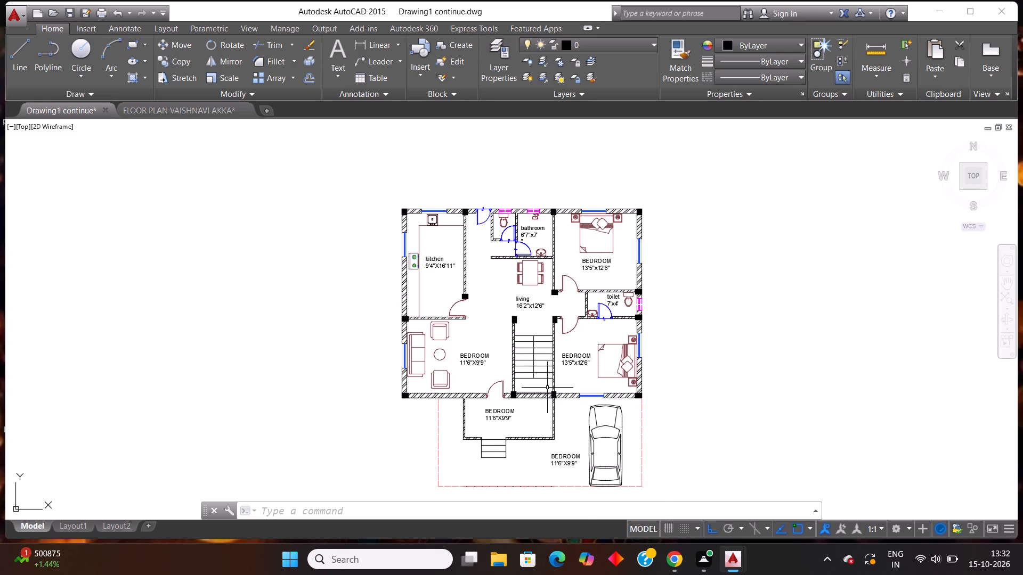
pyautogui.scroll(1, 547, 388)
pyautogui.scroll(2, 477, 397)
pyautogui.scroll(-1, 532, 401)
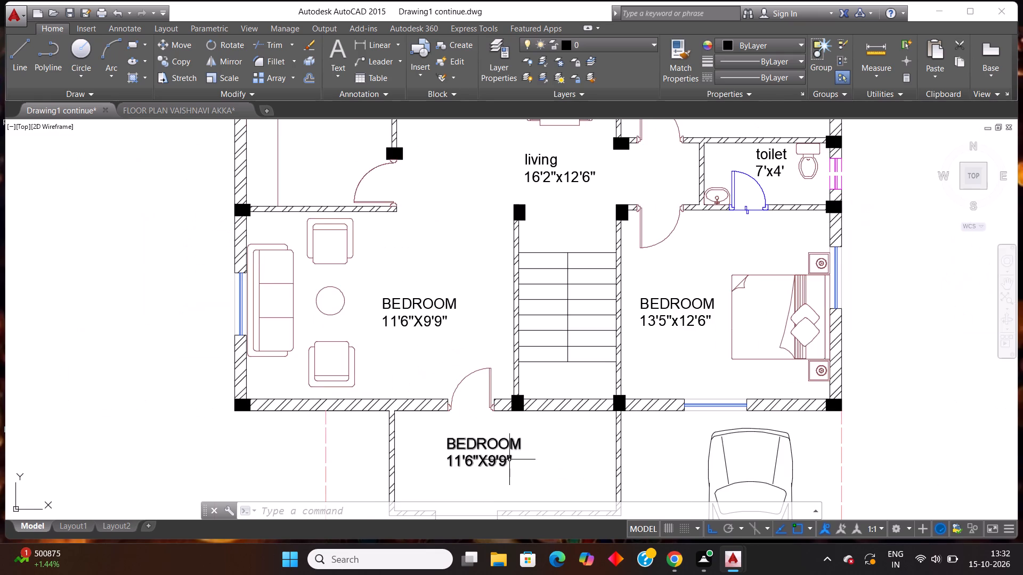
pyautogui.scroll(1, 509, 460)
pyautogui.scroll(-2, 510, 454)
pyautogui.scroll(3, 504, 466)
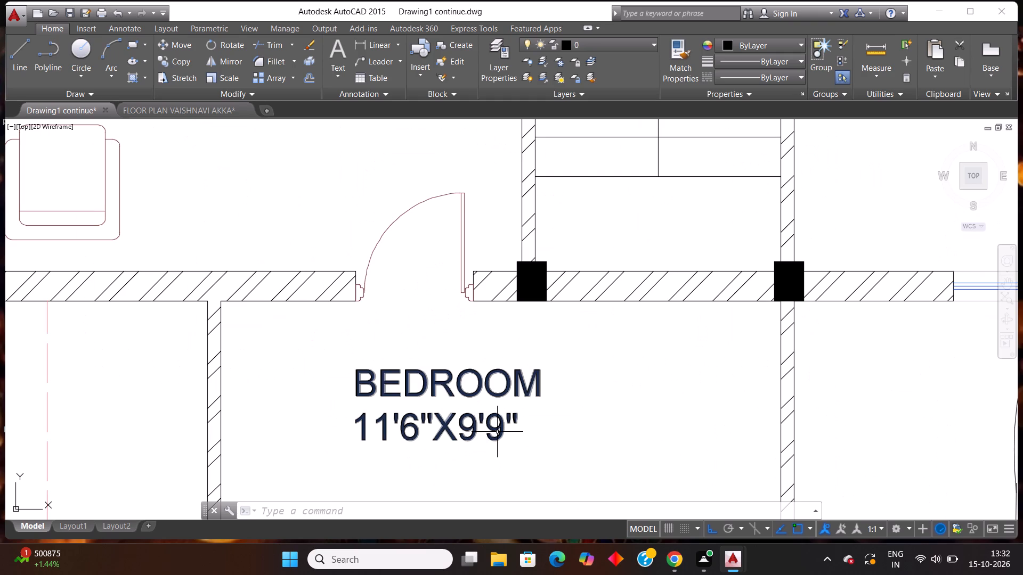
pyautogui.doubleClick(497, 432)
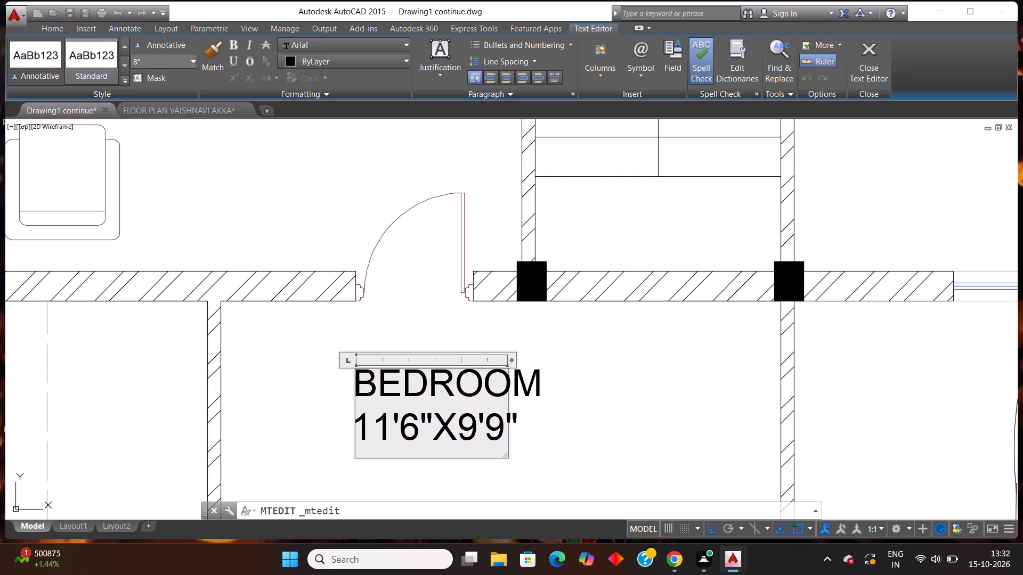
pyautogui.press('BackSpace')
pyautogui.press('BackSpace')
pyautogui.press('BackSpace')
pyautogui.press('BackSpace')
pyautogui.press('BackSpace')
pyautogui.press('BackSpace')
pyautogui.press('BackSpace')
pyautogui.press('BackSpace')
pyautogui.press('BackSpace')
pyautogui.press('BackSpace')
pyautogui.press('BackSpace')
pyautogui.press('BackSpace')
pyautogui.press('BackSpace')
pyautogui.press('BackSpace')
pyautogui.press('BackSpace')
pyautogui.press('BackSpace')
pyautogui.press('BackSpace')
pyautogui.press('BackSpace')
pyautogui.press('BackSpace')
pyautogui.press('BackSpace')
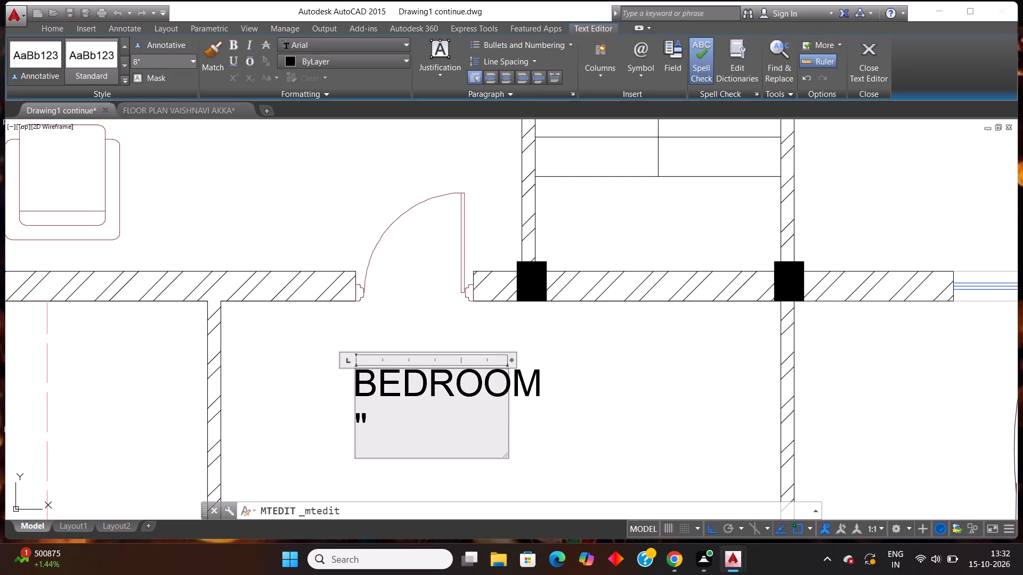
pyautogui.press('BackSpace')
# Replace the porch label's name BEDROOM with "OTTA" and remove the leftover inch mark.
pyautogui.write('ott')
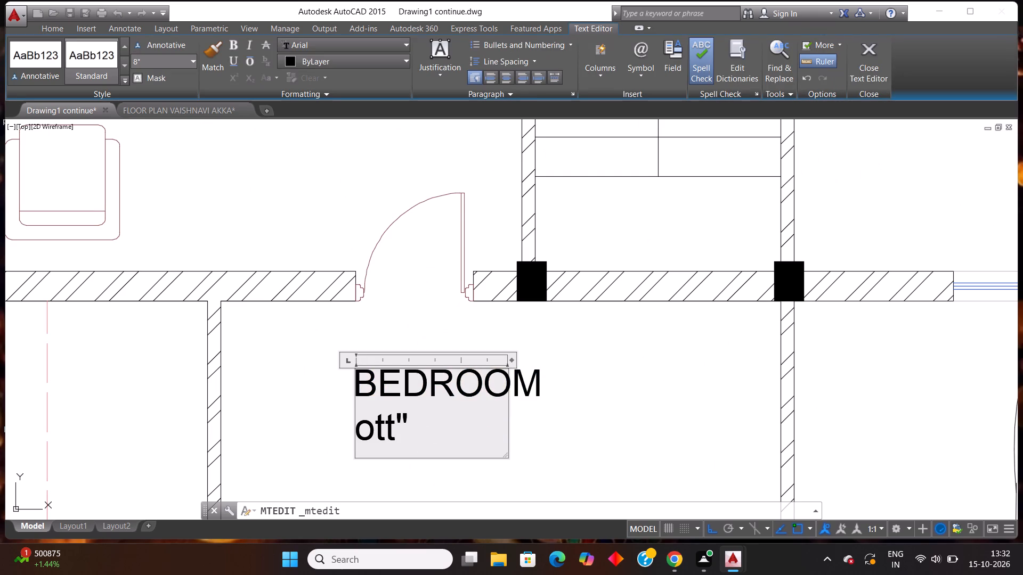
pyautogui.press('BackSpace')
pyautogui.press('BackSpace')
pyautogui.press('BackSpace')
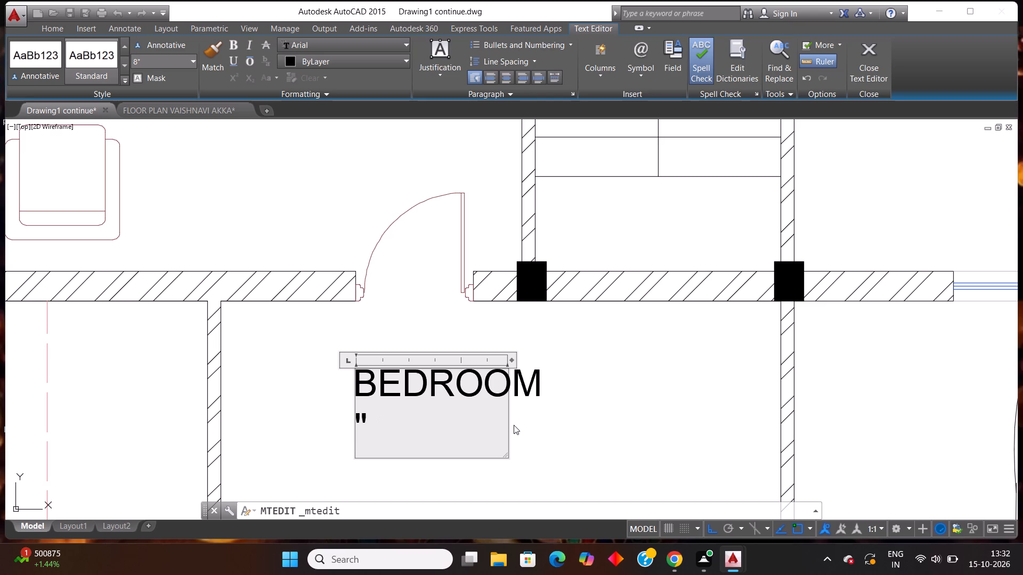
pyautogui.write('OTT')
pyautogui.press('a')
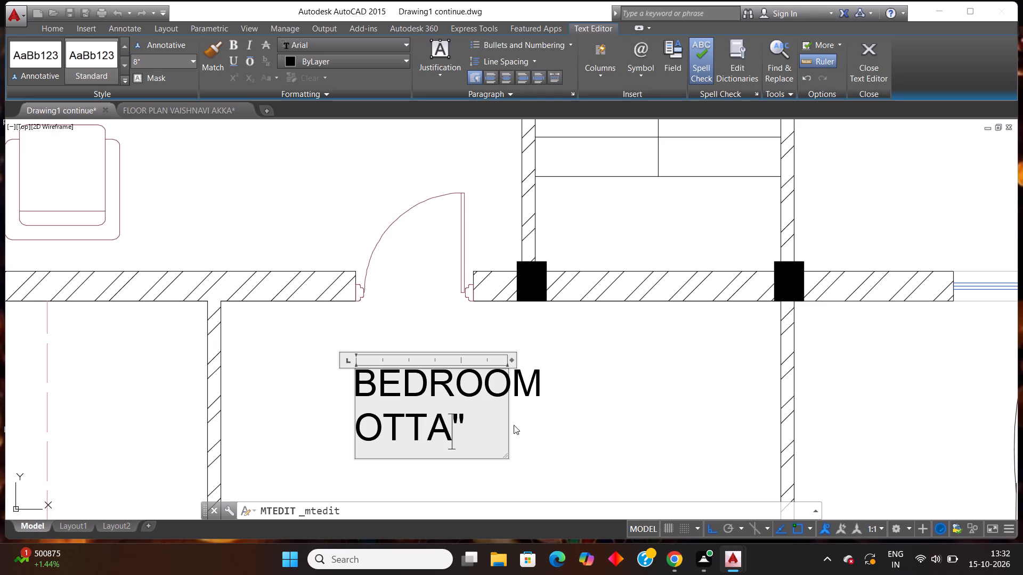
pyautogui.press('Return')
pyautogui.press('BackSpace')
pyautogui.press('BackSpace')
pyautogui.press('BackSpace')
pyautogui.press('BackSpace')
pyautogui.press('BackSpace')
pyautogui.press('BackSpace')
pyautogui.press('BackSpace')
pyautogui.press('BackSpace')
pyautogui.press('BackSpace')
pyautogui.press('BackSpace')
pyautogui.press('BackSpace')
pyautogui.press('BackSpace')
pyautogui.press('BackSpace')
pyautogui.press('BackSpace')
pyautogui.press('BackSpace')
pyautogui.press('BackSpace')
pyautogui.press('BackSpace')
pyautogui.press('BackSpace')
pyautogui.press('BackSpace')
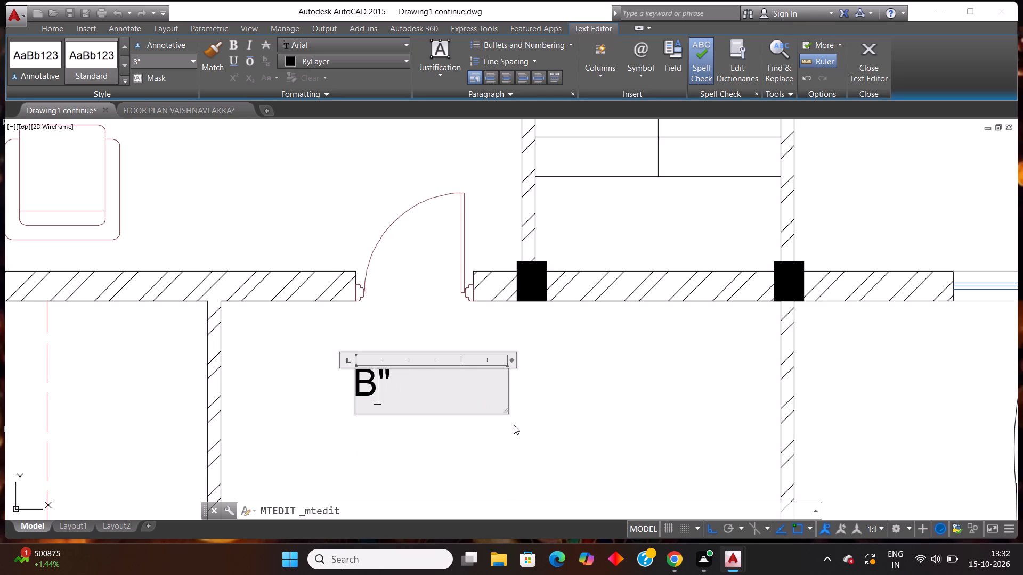
pyautogui.press('BackSpace')
pyautogui.write('OTTA')
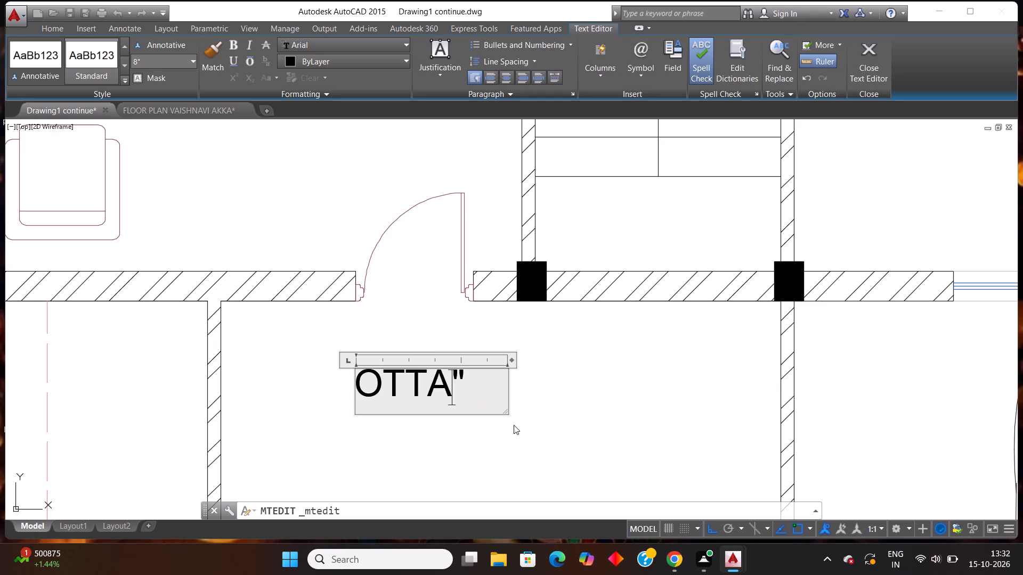
pyautogui.press('Right')
pyautogui.press('BackSpace')
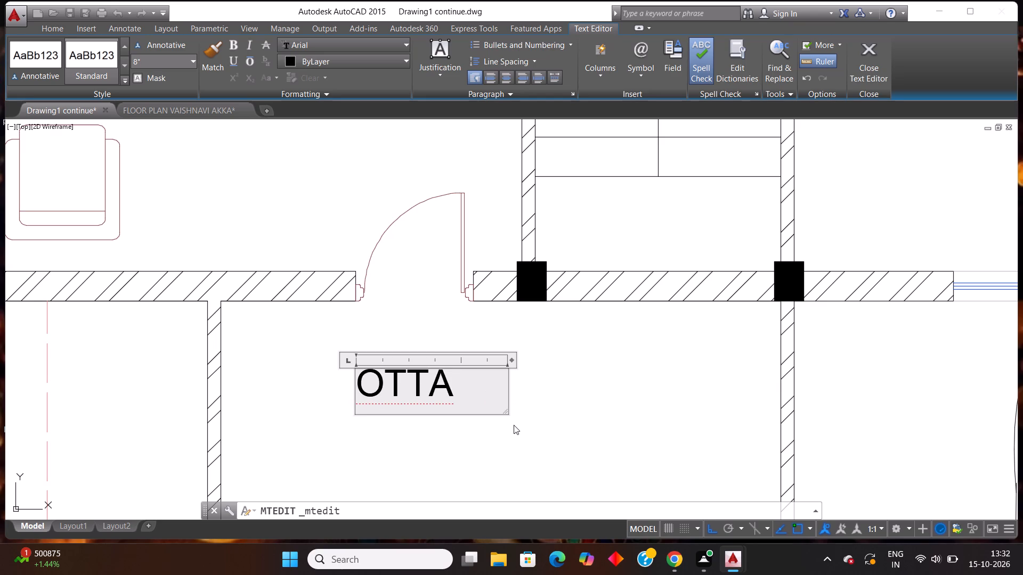
# Add the size 14'7"X6'10" on a second line under OTTA and finish editing that label.
pyautogui.press('Return')
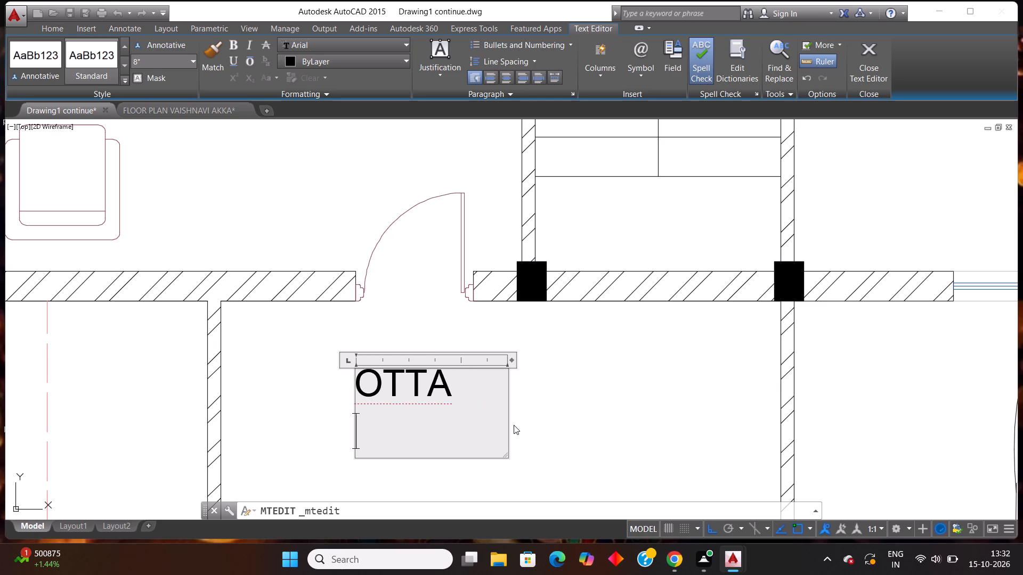
pyautogui.write("14'")
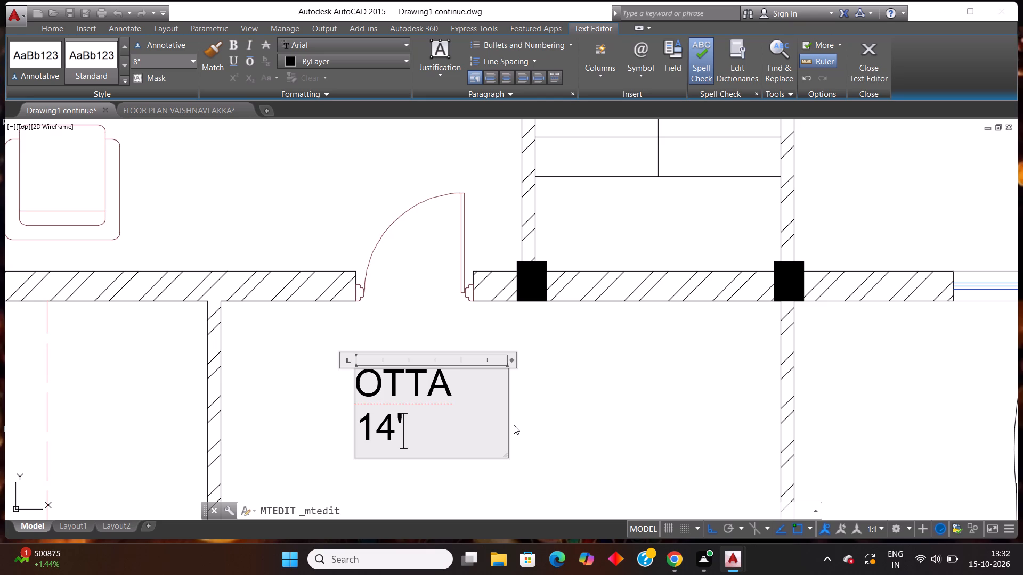
pyautogui.write('7"')
pyautogui.press('x')
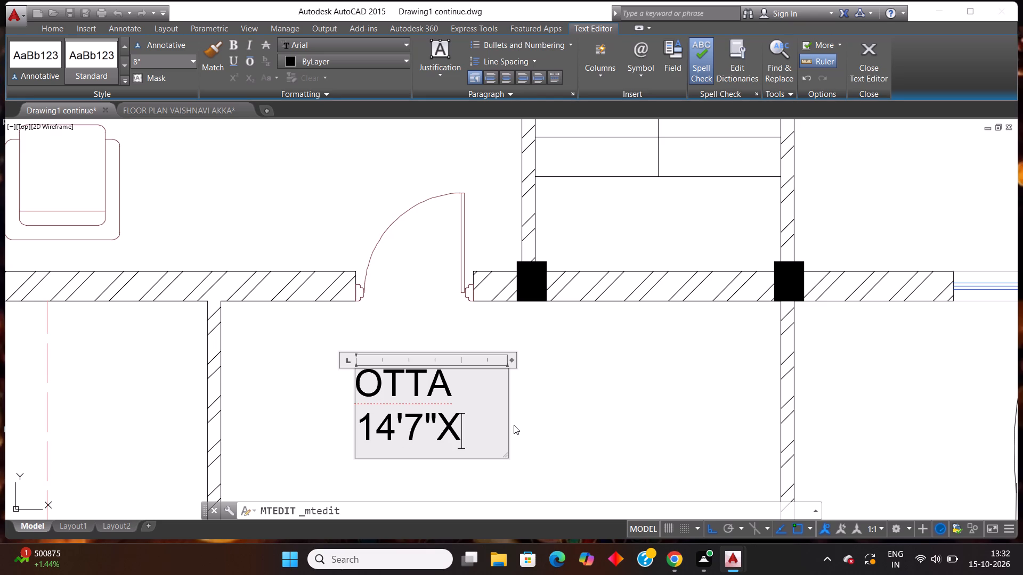
pyautogui.write('6\'10"')
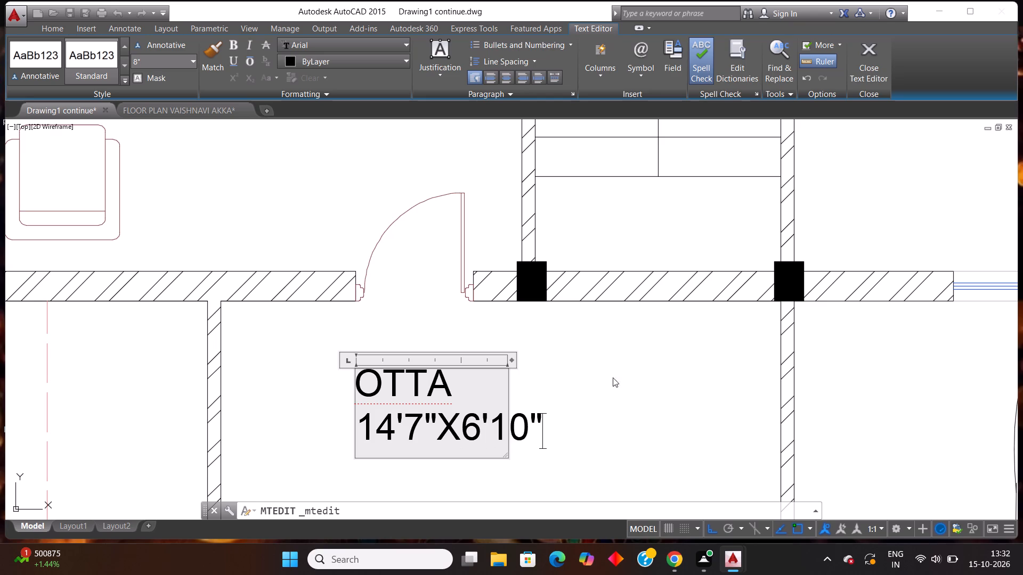
pyautogui.click(624, 373)
# Open the BEDROOM label beside the parked car for editing and clear its size up to the inch mark.
pyautogui.scroll(-3, 585, 363)
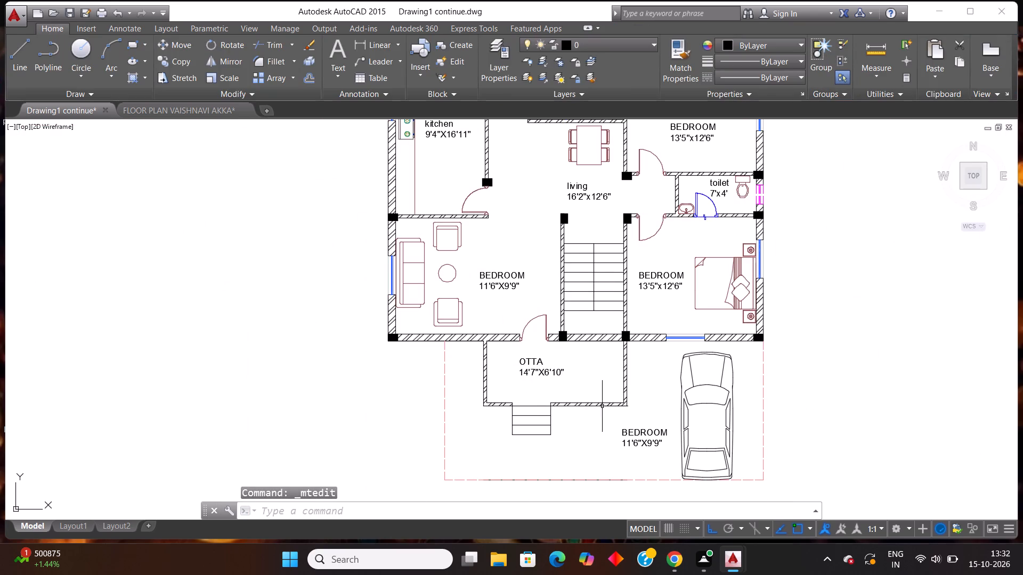
pyautogui.scroll(-2, 589, 400)
pyautogui.scroll(4, 621, 433)
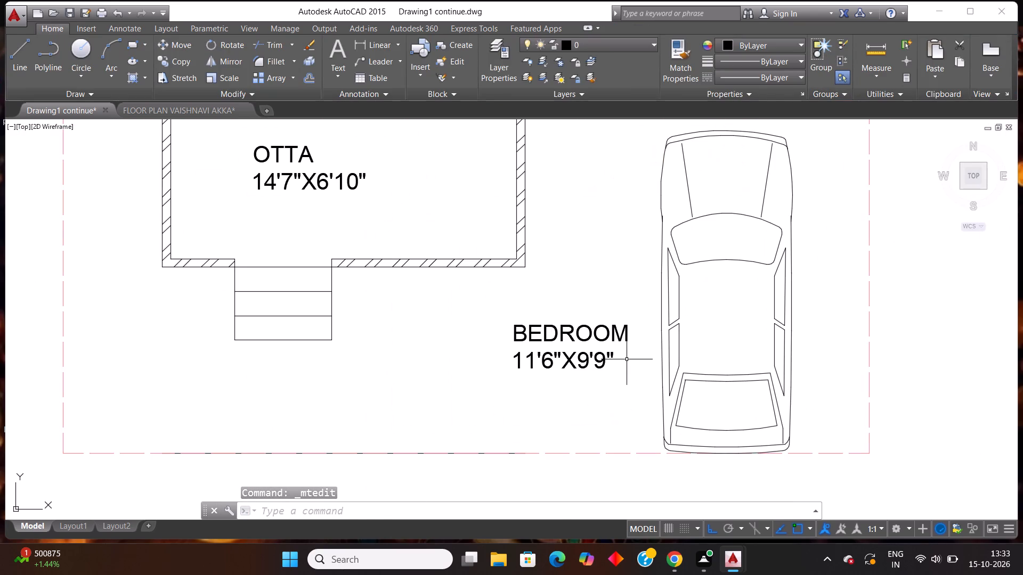
pyautogui.click(622, 362)
pyautogui.click(513, 310)
pyautogui.doubleClick(604, 358)
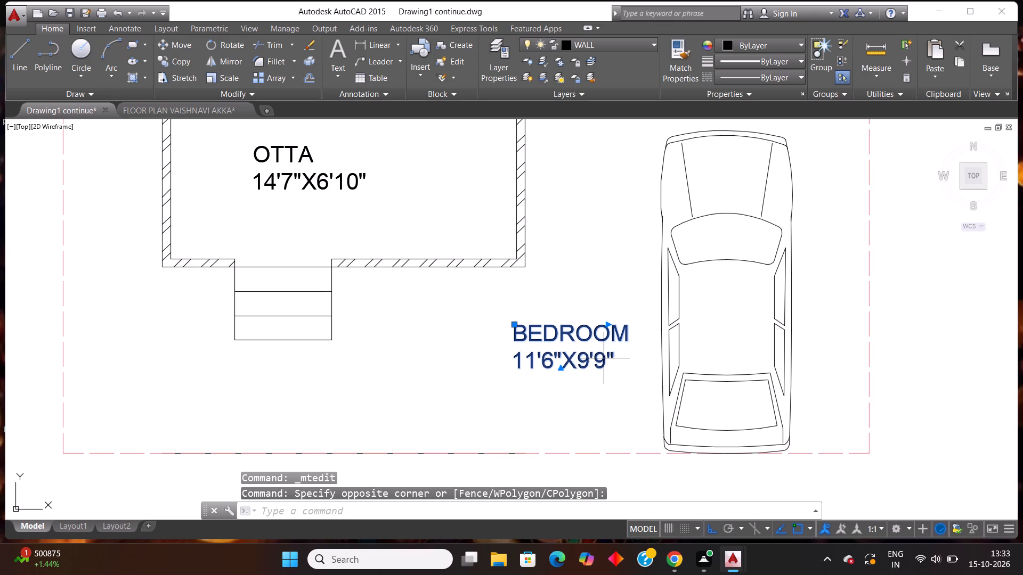
pyautogui.press('BackSpace')
pyautogui.press('BackSpace')
pyautogui.press('BackSpace')
pyautogui.press('BackSpace')
pyautogui.press('BackSpace')
pyautogui.press('BackSpace')
pyautogui.press('BackSpace')
pyautogui.press('BackSpace')
pyautogui.press('BackSpace')
pyautogui.press('BackSpace')
pyautogui.press('BackSpace')
pyautogui.press('BackSpace')
pyautogui.press('BackSpace')
pyautogui.press('BackSpace')
pyautogui.press('BackSpace')
pyautogui.press('BackSpace')
pyautogui.press('BackSpace')
pyautogui.press('BackSpace')
pyautogui.press('BackSpace')
pyautogui.press('BackSpace')
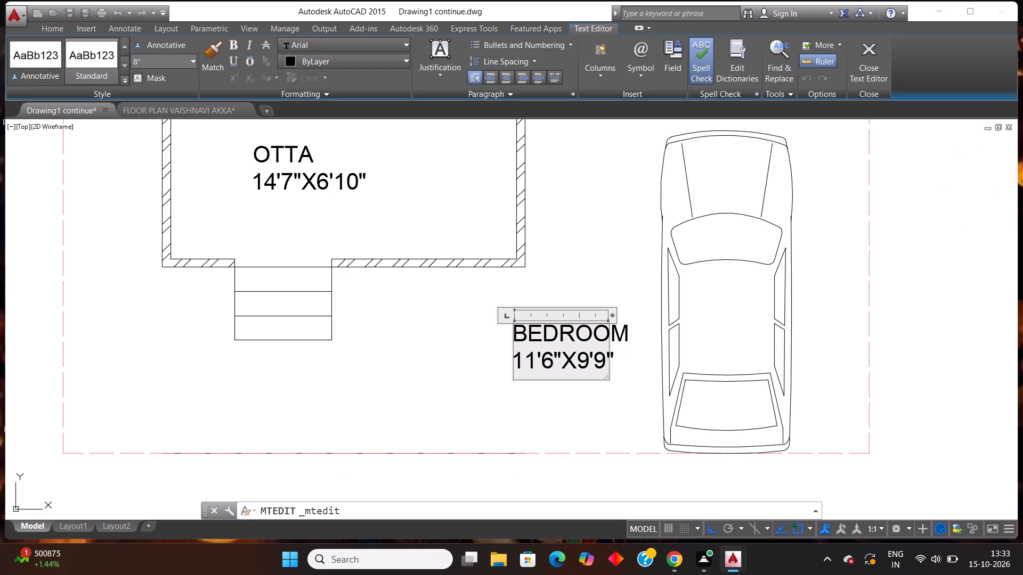
pyautogui.press('BackSpace')
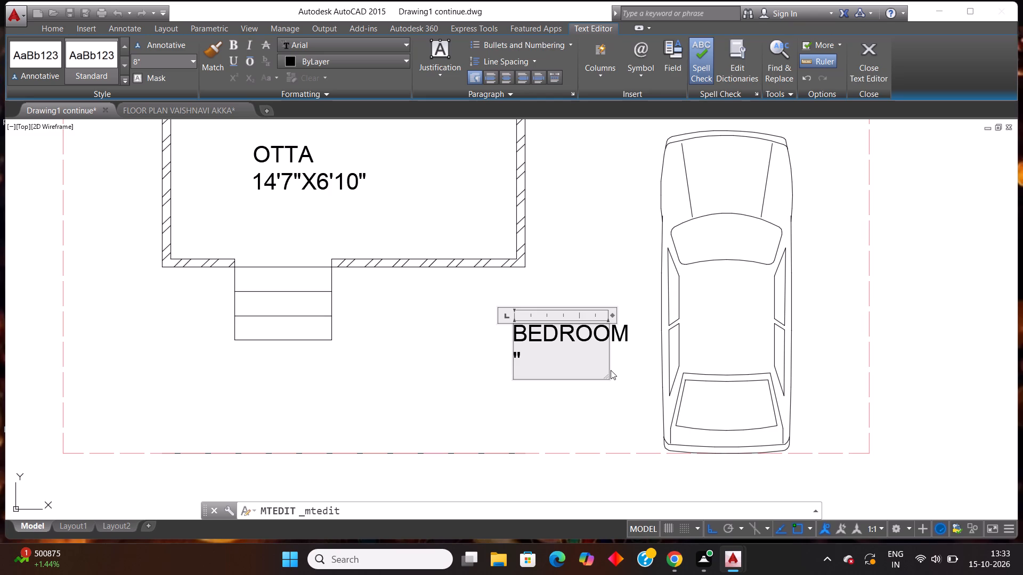
pyautogui.press('BackSpace')
pyautogui.press('BackSpace')
pyautogui.press('BackSpace')
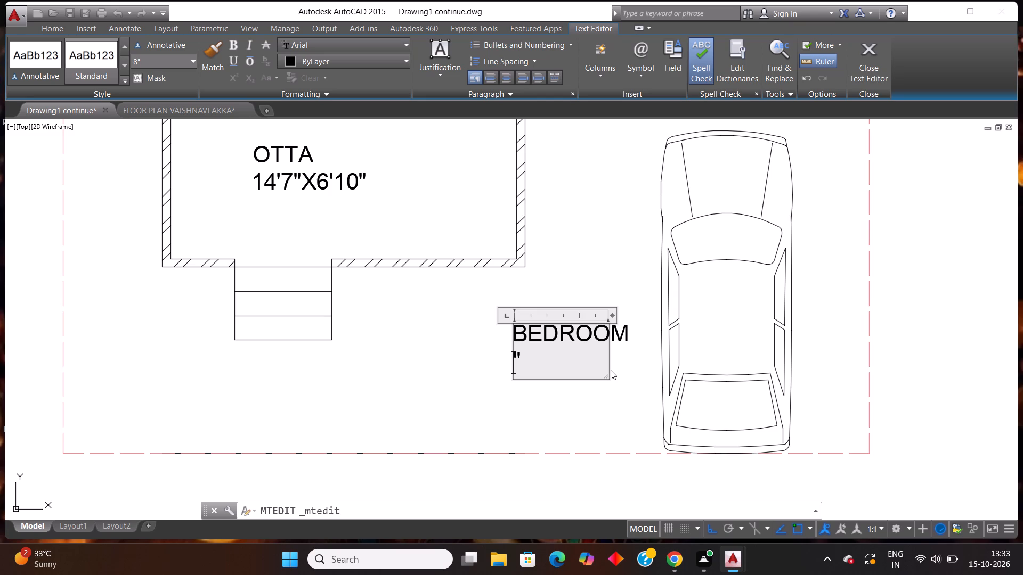
# Replace the name BEDROOM in the label beside the car with "PORCH".
pyautogui.press('Up')
pyautogui.press('Right')
pyautogui.press('Right')
pyautogui.press('Right')
pyautogui.press('Right')
pyautogui.press('Right')
pyautogui.press('Right')
pyautogui.press('Right')
pyautogui.press('BackSpace')
pyautogui.press('BackSpace')
pyautogui.press('BackSpace')
pyautogui.press('BackSpace')
pyautogui.press('BackSpace')
pyautogui.press('BackSpace')
pyautogui.press('BackSpace')
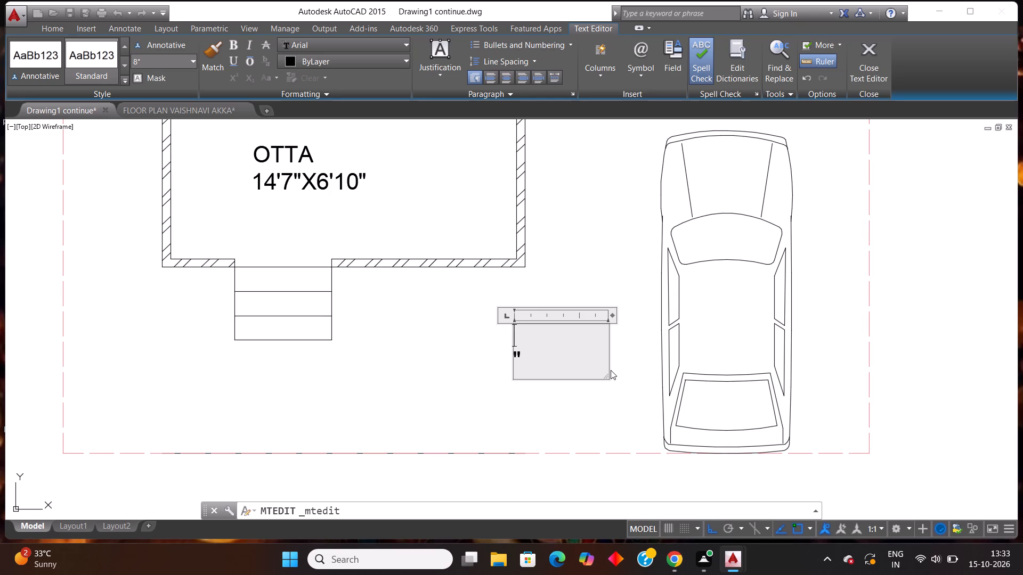
pyautogui.write('PORS')
pyautogui.press('BackSpace')
pyautogui.write('CH')
# Add the size 14'2"X12'3" under PORCH, remove the leftover inch mark below it, and finish editing.
pyautogui.press('Return')
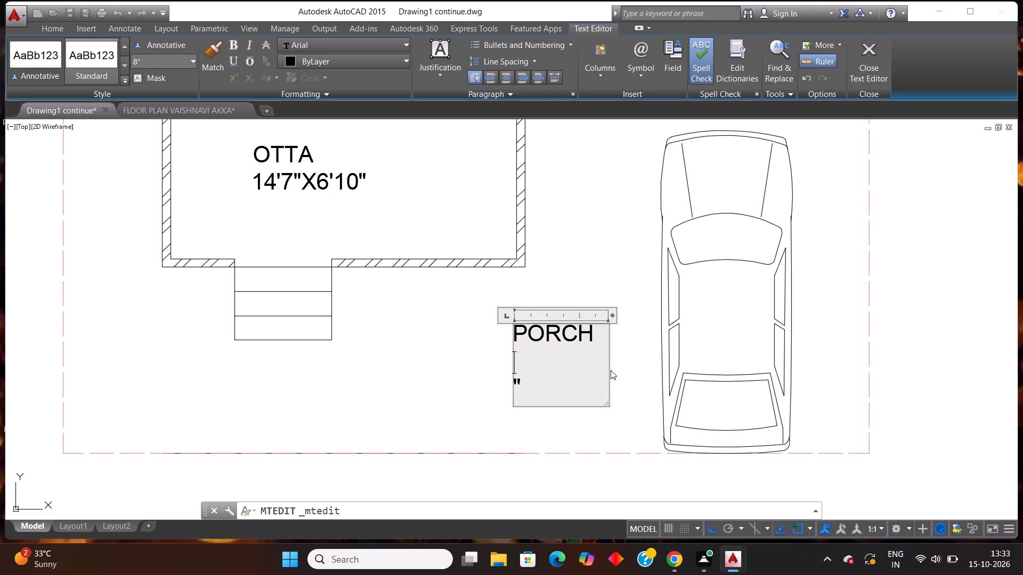
pyautogui.write('14\'2"')
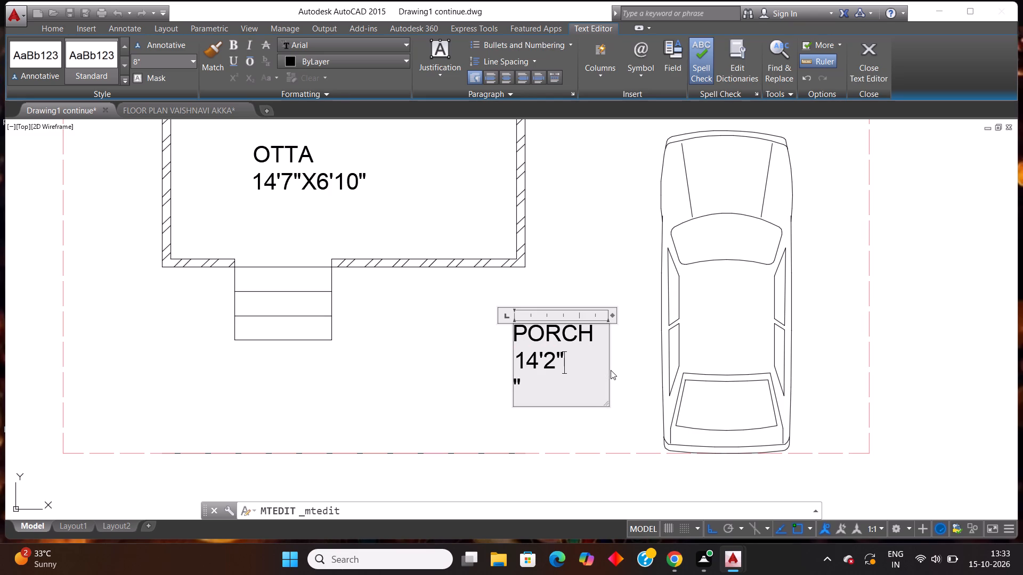
pyautogui.press('x')
pyautogui.write("12'")
pyautogui.write('3"')
pyautogui.click(537, 386)
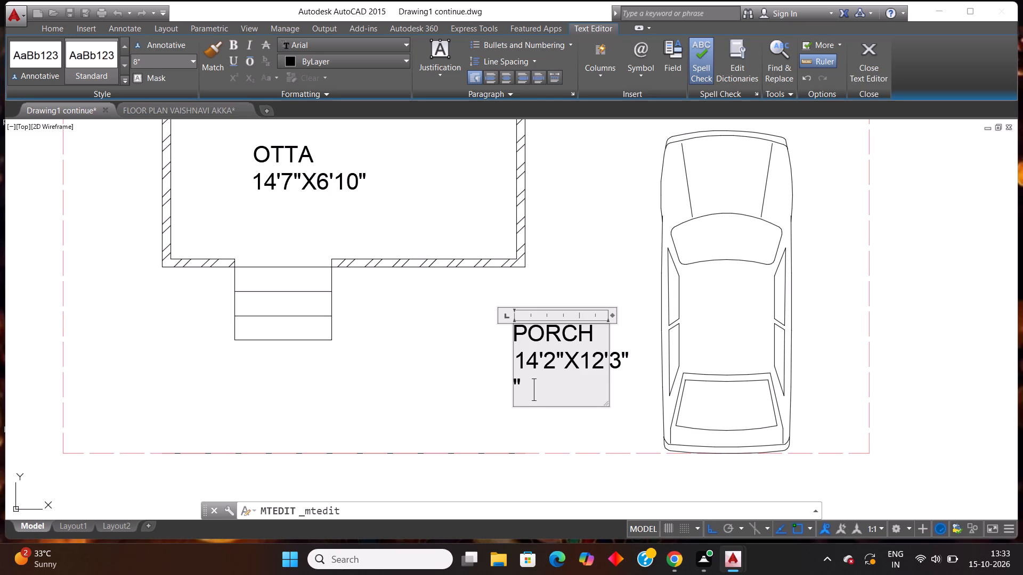
pyautogui.press('BackSpace')
pyautogui.press('BackSpace')
pyautogui.press('BackSpace')
pyautogui.click(396, 388)
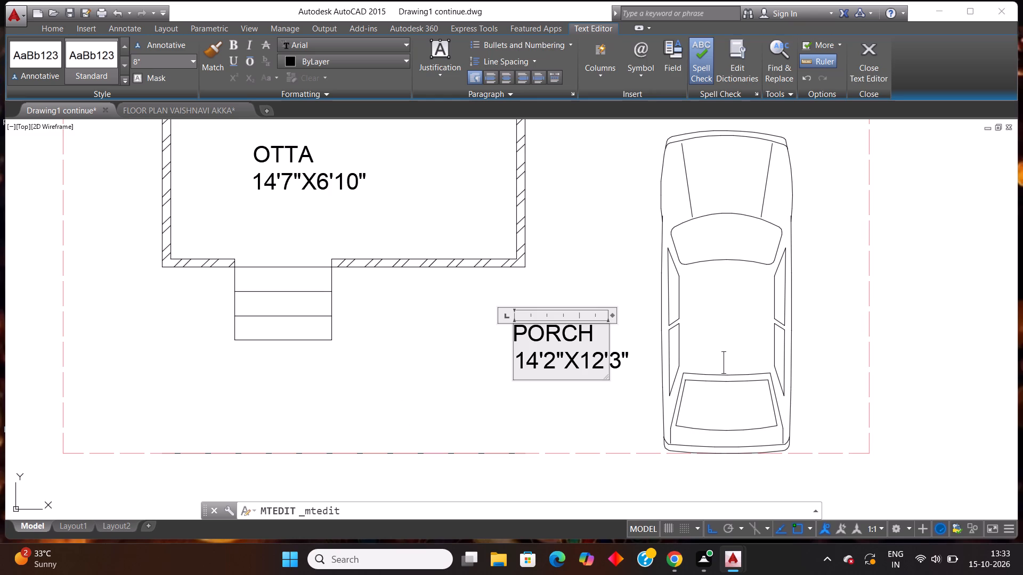
# Open the BEDROOM label in the sitting area beside the sofa set for editing and delete its size up to the final 9".
pyautogui.scroll(-4, 533, 308)
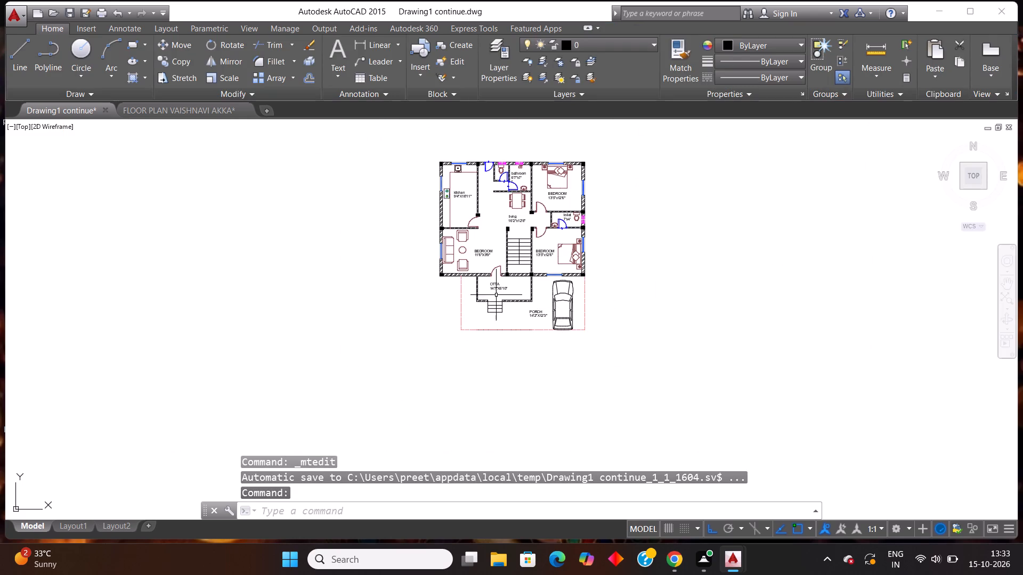
pyautogui.scroll(-1, 434, 217)
pyautogui.scroll(1, 472, 152)
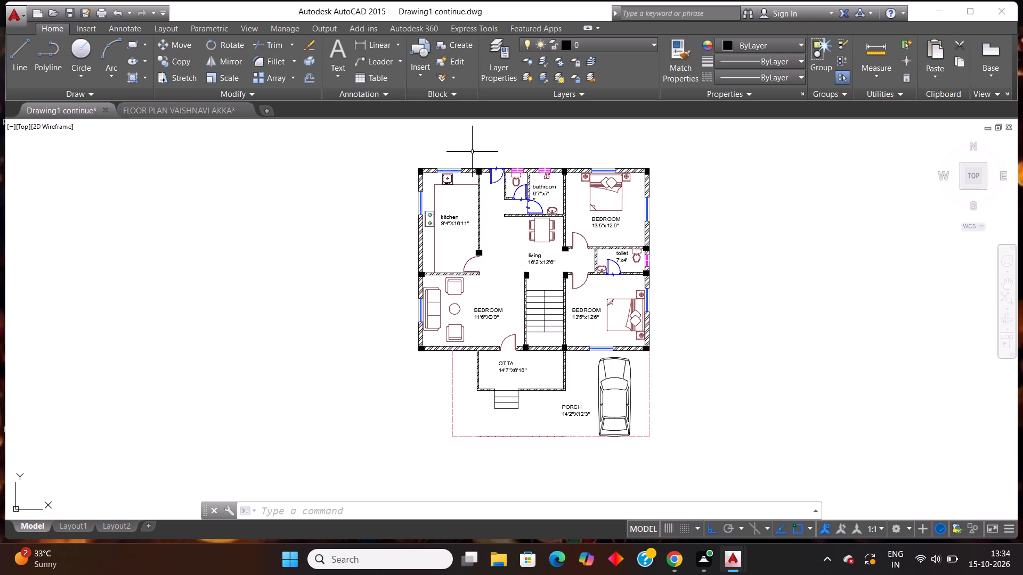
pyautogui.scroll(2, 496, 311)
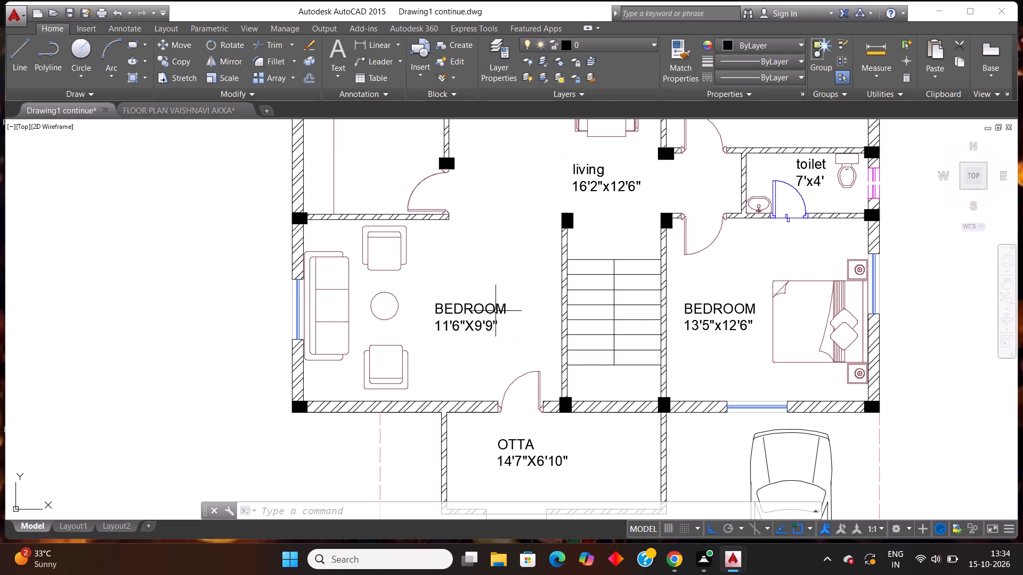
pyautogui.scroll(1, 498, 328)
pyautogui.doubleClick(480, 325)
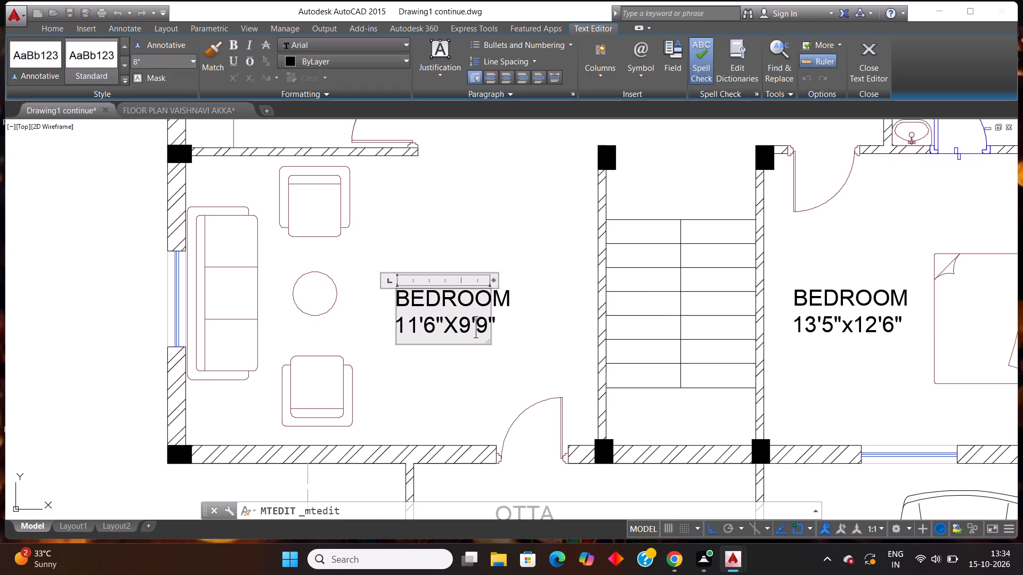
pyautogui.press('BackSpace')
pyautogui.press('BackSpace')
pyautogui.press('BackSpace')
pyautogui.press('BackSpace')
pyautogui.press('BackSpace')
pyautogui.press('BackSpace')
pyautogui.press('BackSpace')
pyautogui.press('BackSpace')
pyautogui.press('BackSpace')
pyautogui.press('BackSpace')
pyautogui.press('BackSpace')
pyautogui.press('BackSpace')
pyautogui.press('BackSpace')
pyautogui.press('BackSpace')
pyautogui.press('BackSpace')
pyautogui.press('BackSpace')
pyautogui.press('BackSpace')
pyautogui.press('BackSpace')
pyautogui.press('BackSpace')
pyautogui.press('BackSpace')
pyautogui.press('BackSpace')
pyautogui.press('BackSpace')
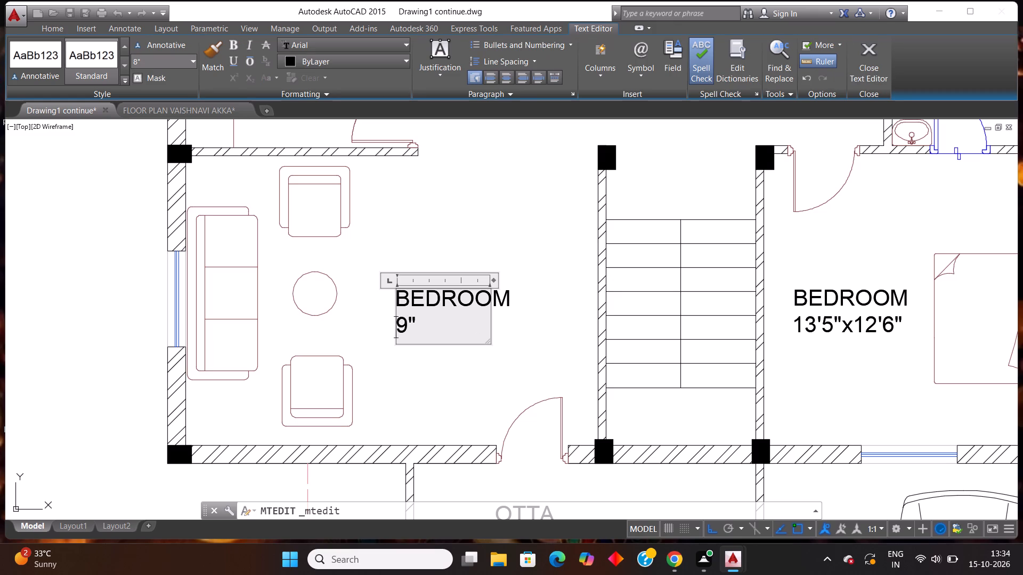
# Replace the name BEDROOM in the sitting area's label with "LIVING".
pyautogui.press('Up')
pyautogui.press('Right')
pyautogui.press('Right')
pyautogui.press('Right')
pyautogui.press('Right')
pyautogui.press('Right')
pyautogui.press('Right')
pyautogui.press('BackSpace')
pyautogui.press('BackSpace')
pyautogui.press('BackSpace')
pyautogui.press('BackSpace')
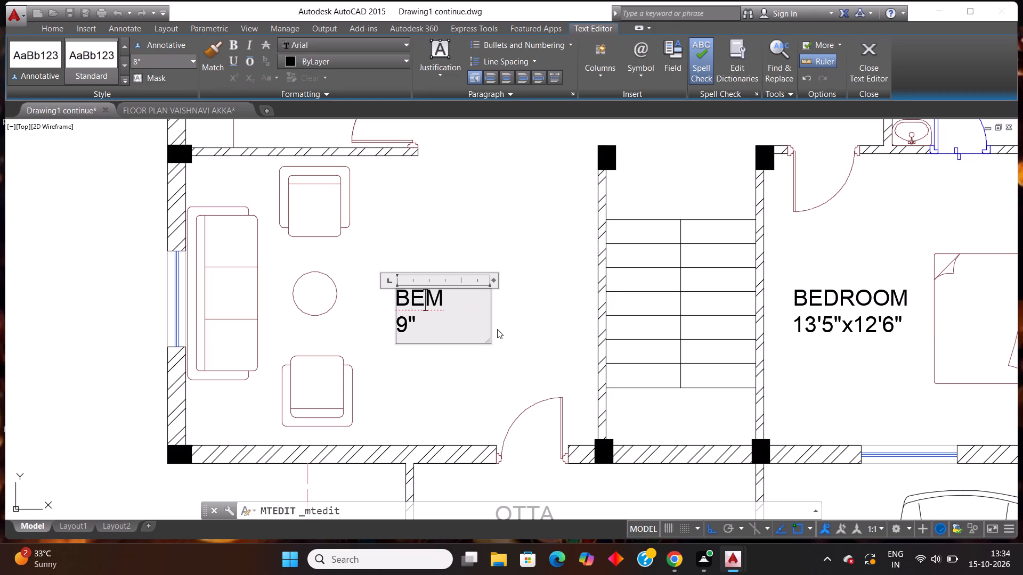
pyautogui.press('BackSpace')
pyautogui.press('BackSpace')
pyautogui.press('Right')
pyautogui.press('BackSpace')
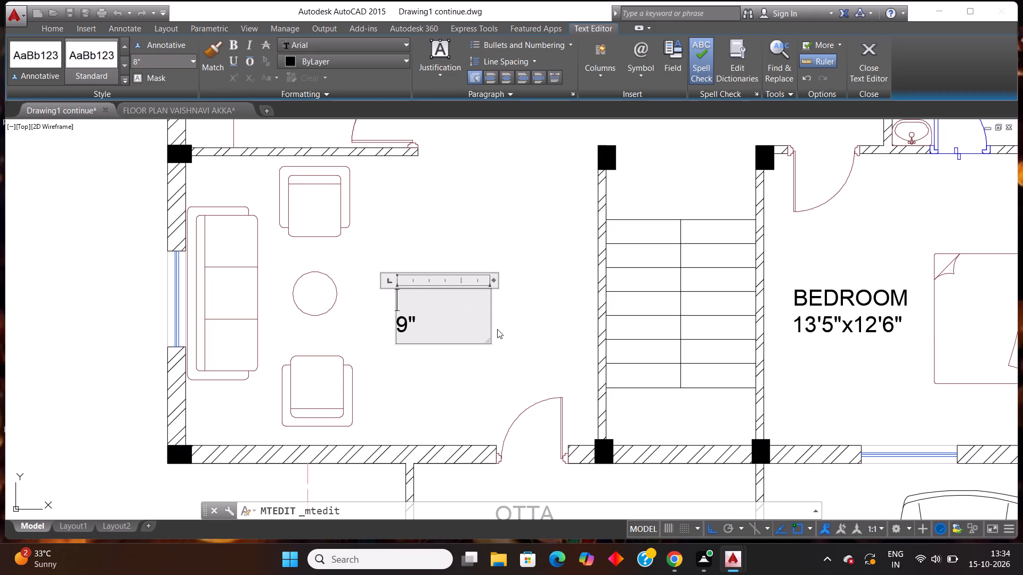
pyautogui.write('LIVING')
# Add the size 16'2"X12'6" under LIVING, remove the leftover 9" line, and finish editing the label.
pyautogui.press('Return')
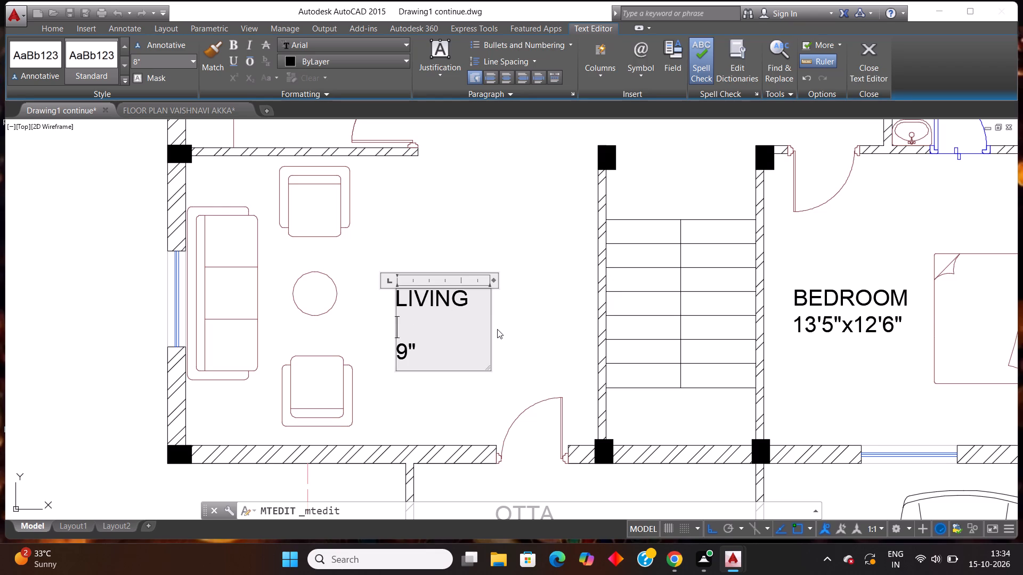
pyautogui.write("16'")
pyautogui.write('2"')
pyautogui.press('x')
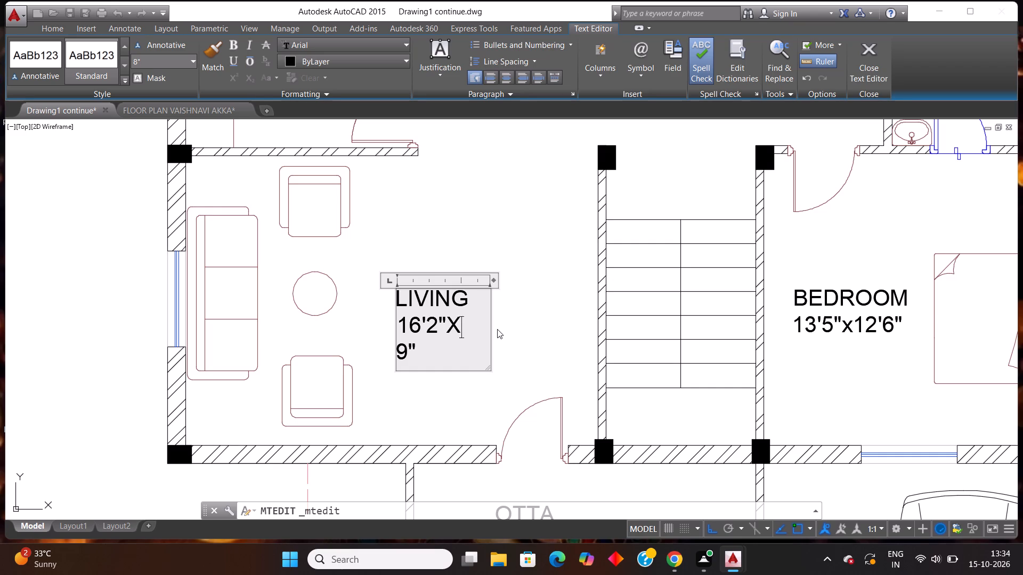
pyautogui.write("12'")
pyautogui.write('6"')
pyautogui.click(417, 347)
pyautogui.press('BackSpace')
pyautogui.press('BackSpace')
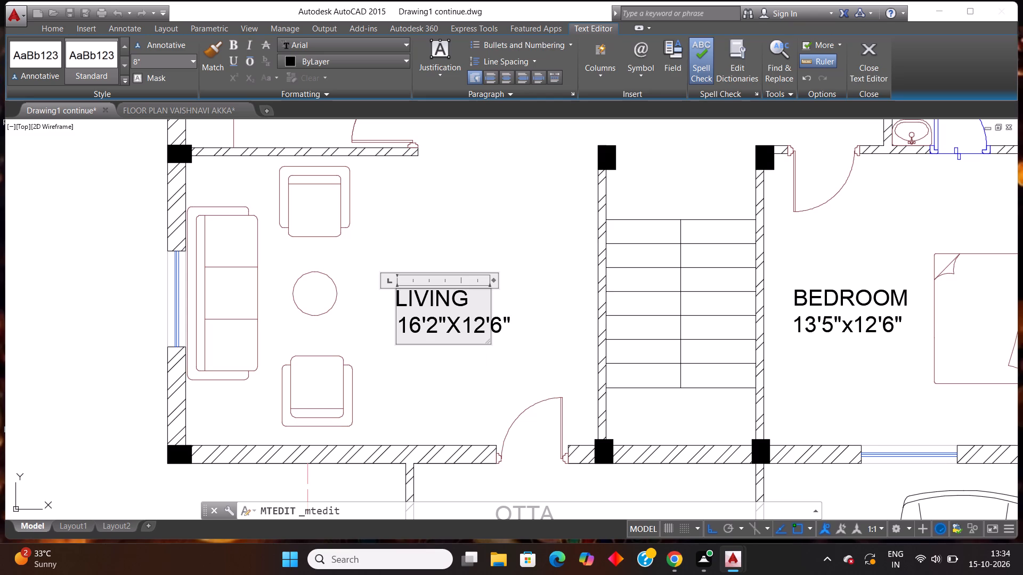
pyautogui.click(498, 233)
pyautogui.scroll(-2, 493, 251)
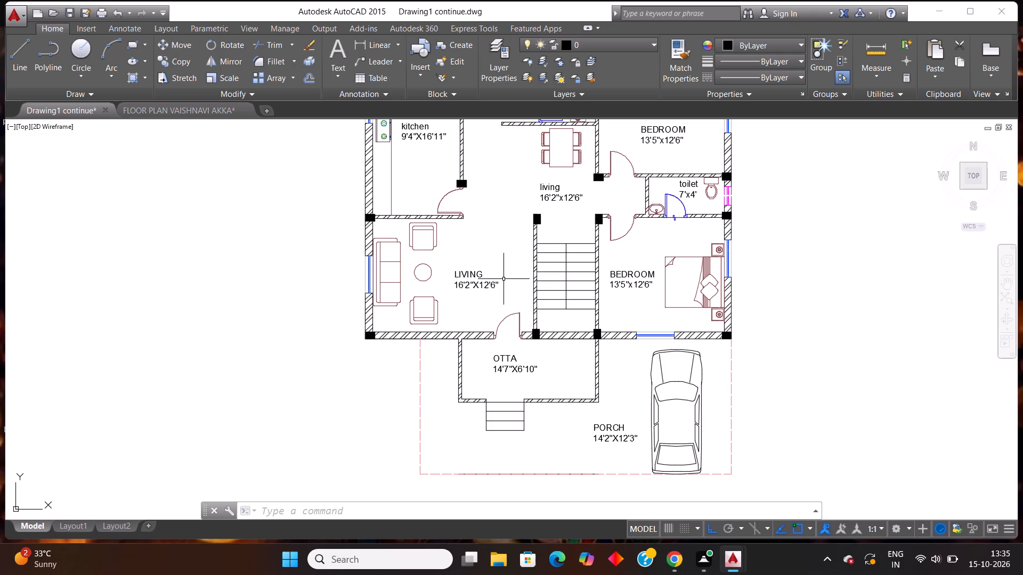
pyautogui.scroll(-2, 485, 290)
pyautogui.scroll(1, 592, 180)
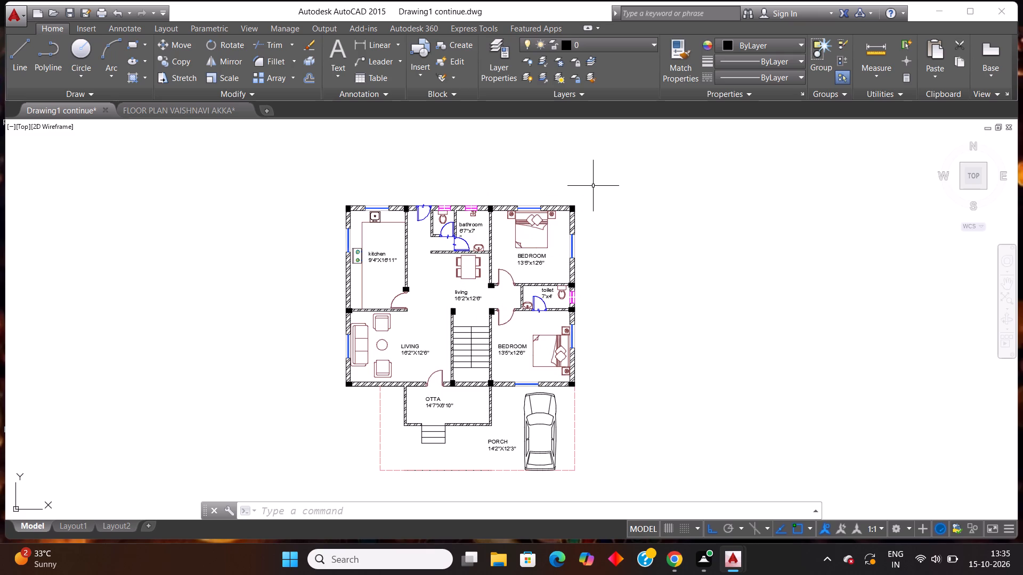
# Draw the three-sided outline of a landing outside the rear door, about 6'-5" wide and 3' deep, ending on the outer wall.
pyautogui.scroll(1, 445, 175)
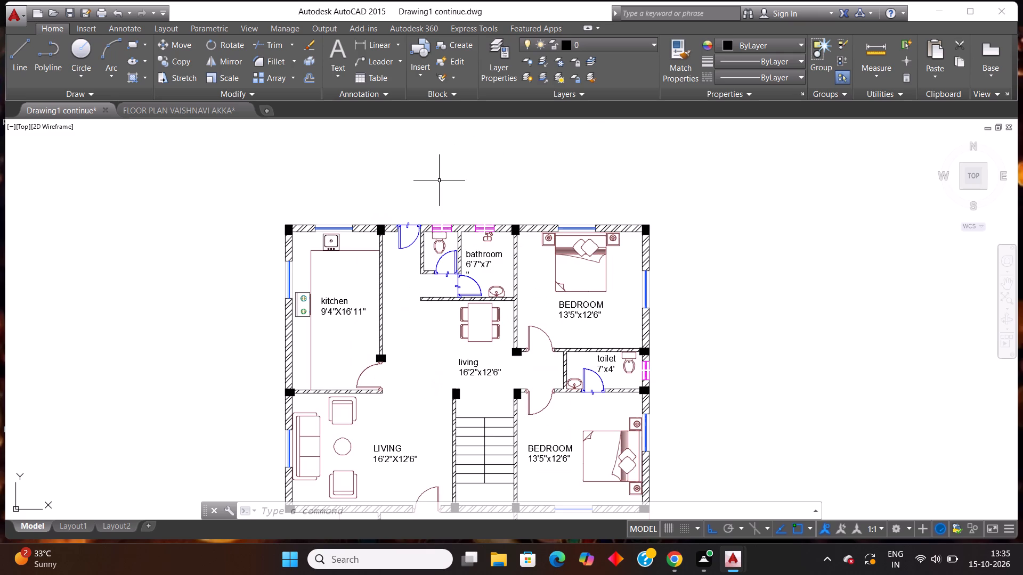
pyautogui.scroll(2, 433, 220)
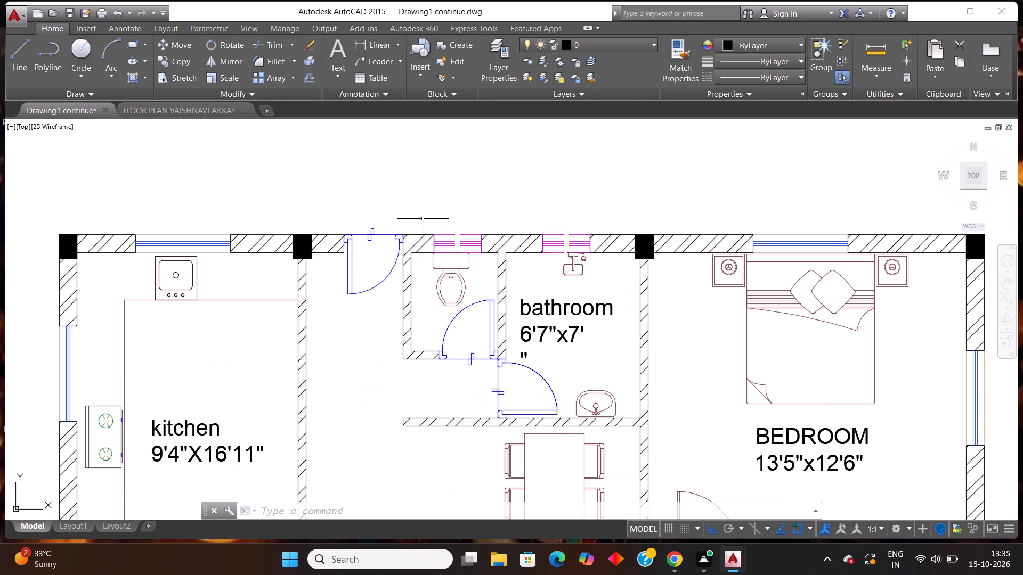
pyautogui.press('l')
pyautogui.press('Return')
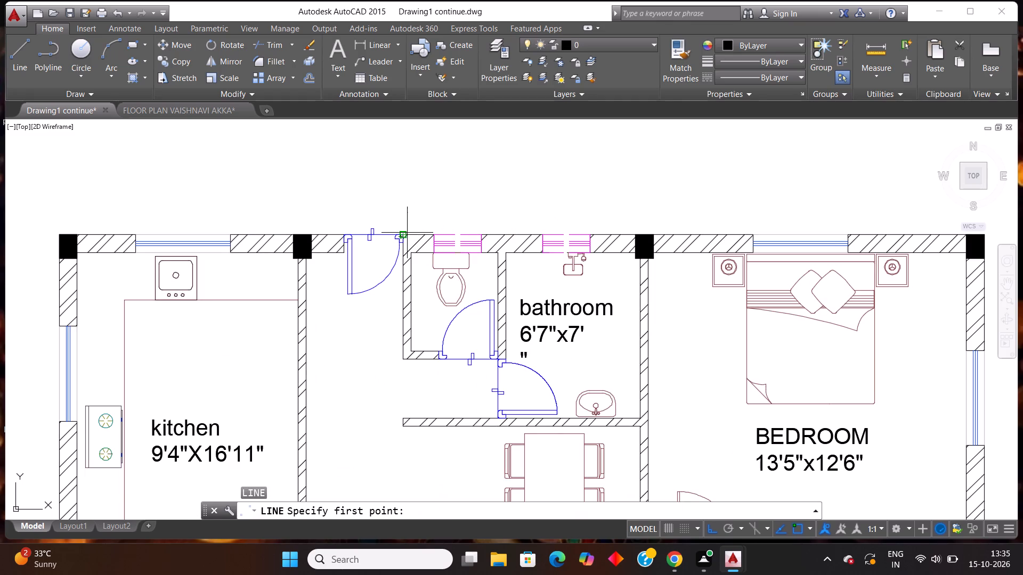
pyautogui.click(407, 233)
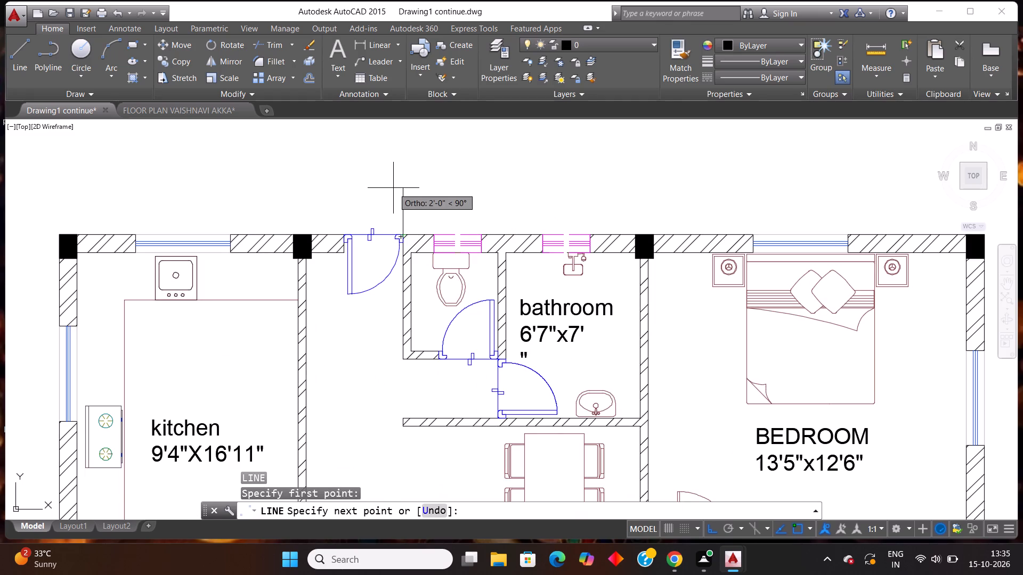
pyautogui.click(392, 154)
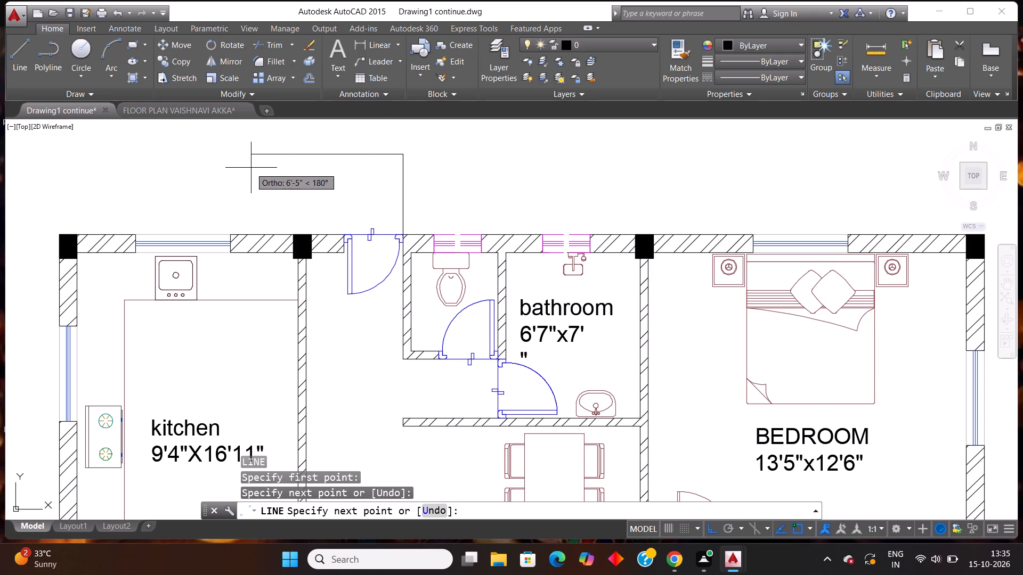
pyautogui.click(252, 168)
pyautogui.click(251, 233)
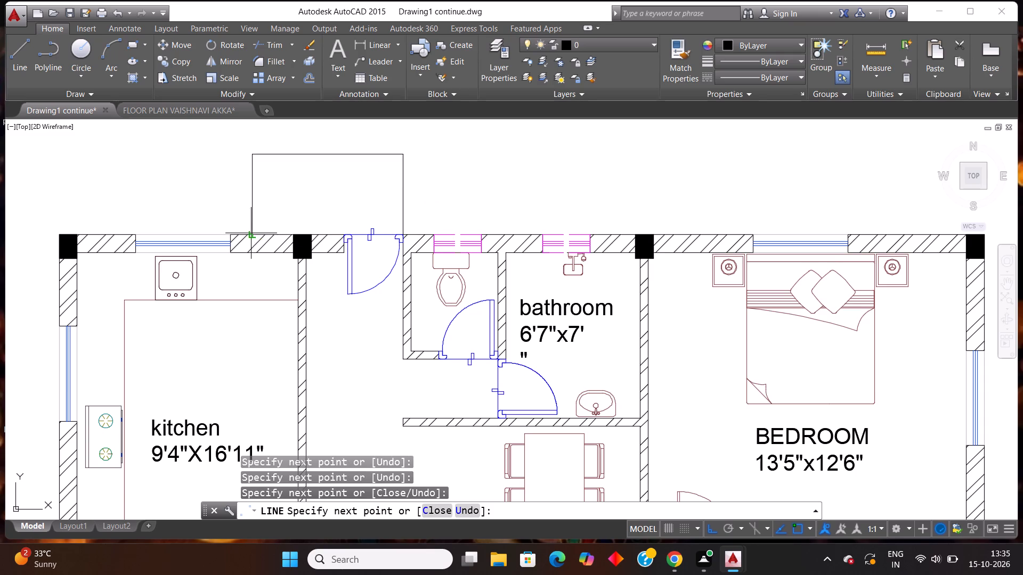
pyautogui.press('Escape')
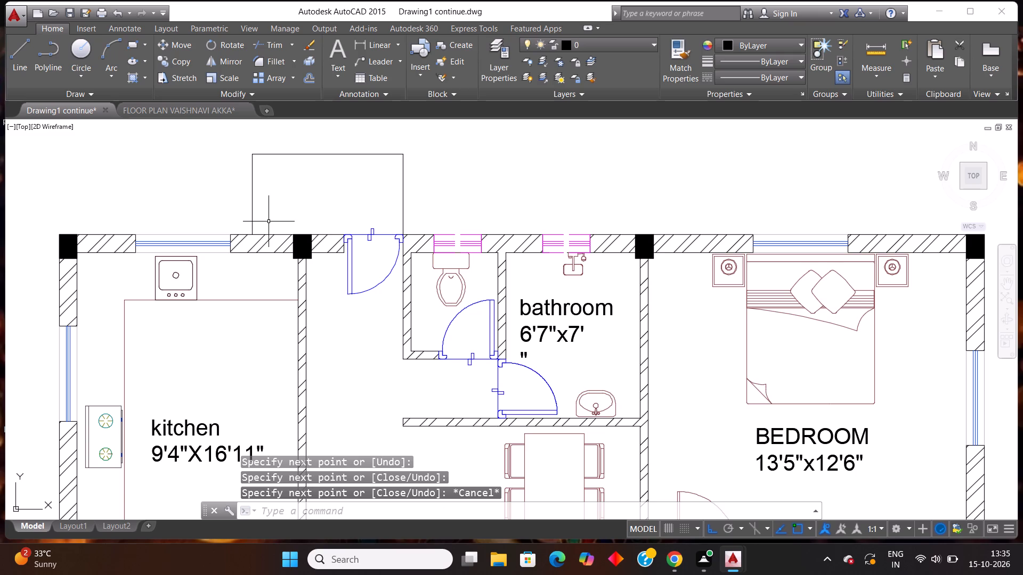
# Rotate the rear entrance door 180° about its hinge-side frame corner so that it swings outward.
pyautogui.click(375, 314)
pyautogui.click(360, 281)
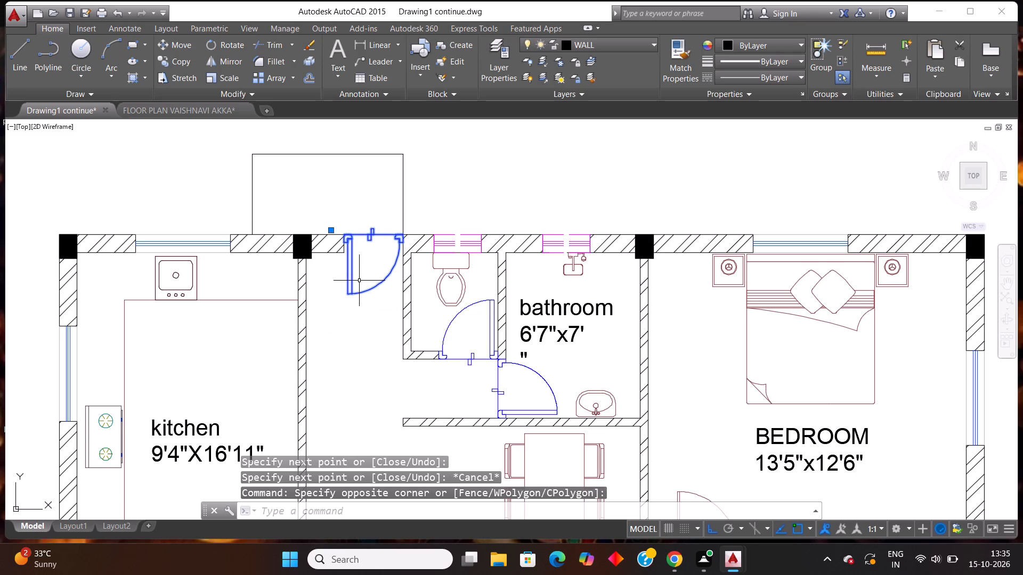
pyautogui.write('RO')
pyautogui.press('Return')
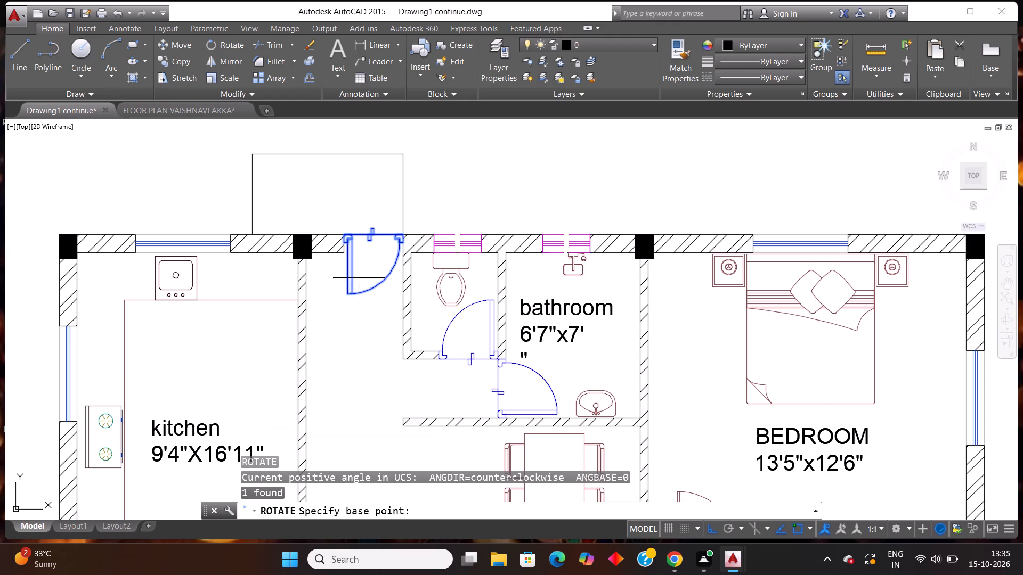
pyautogui.click(347, 238)
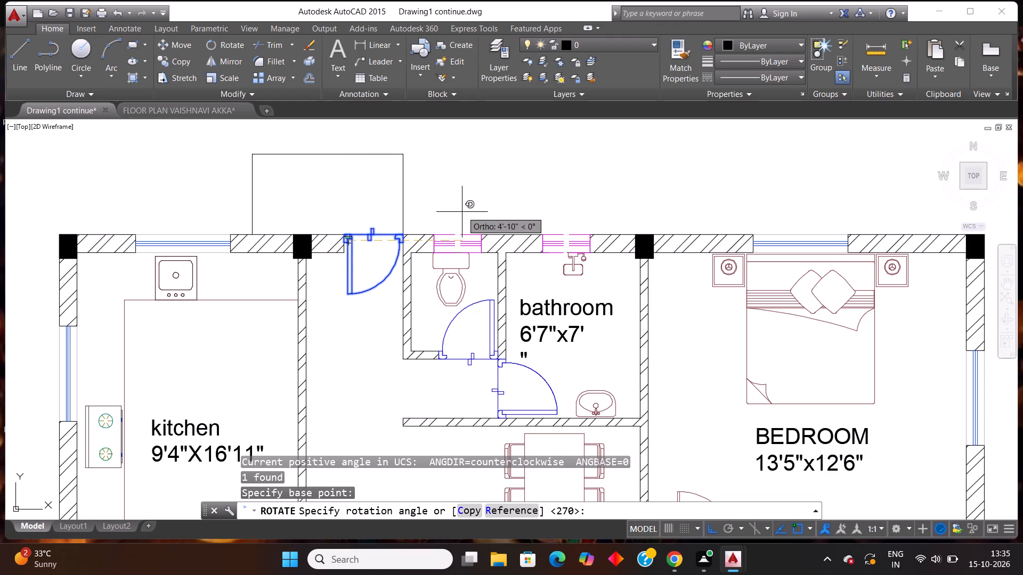
pyautogui.click(230, 333)
# Move the rotated rear door along the wall into the opening between the kitchen column and the WC.
pyautogui.click(372, 210)
pyautogui.click(286, 185)
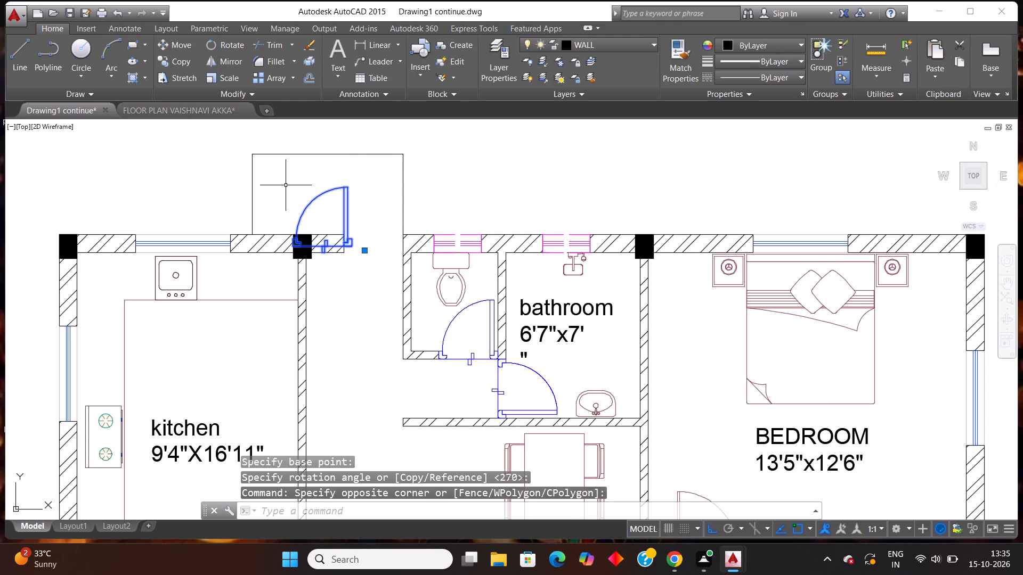
pyautogui.press('m')
pyautogui.press('Return')
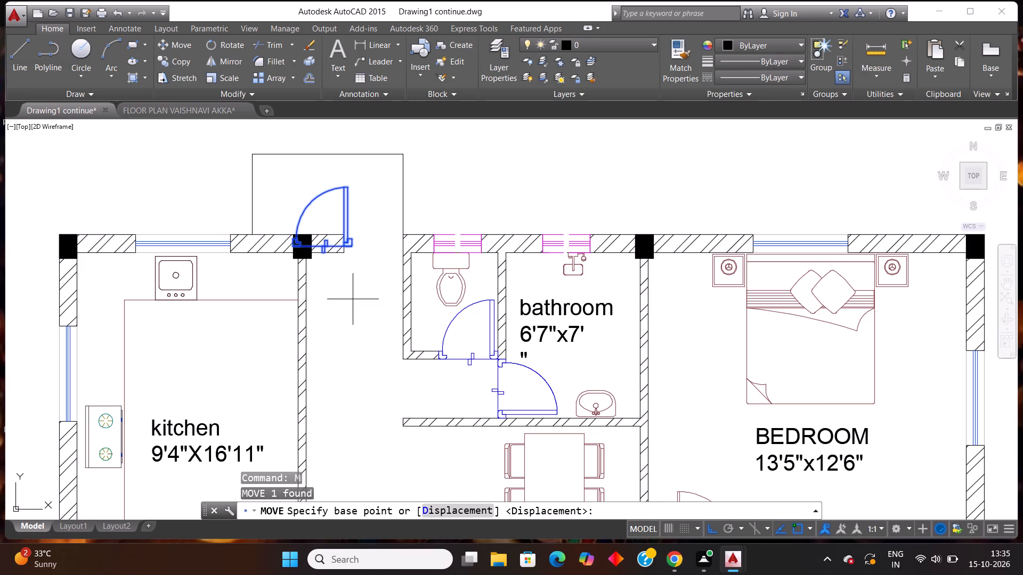
pyautogui.scroll(1, 354, 299)
pyautogui.click(348, 212)
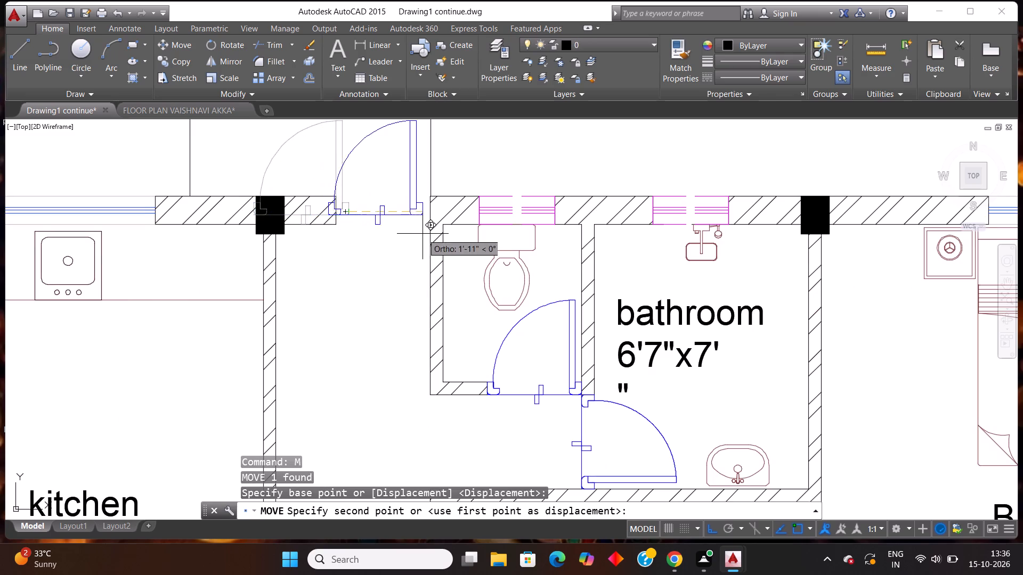
pyautogui.click(427, 226)
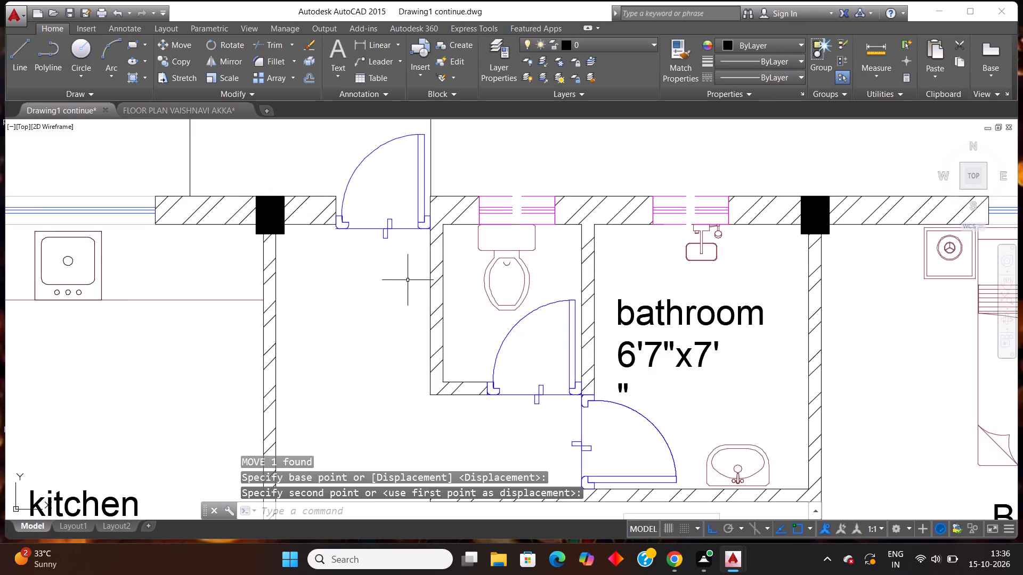
# Create three step lines on the rear landing by offsetting its kitchen-side edge inward at successive 9" intervals.
pyautogui.scroll(-2, 369, 313)
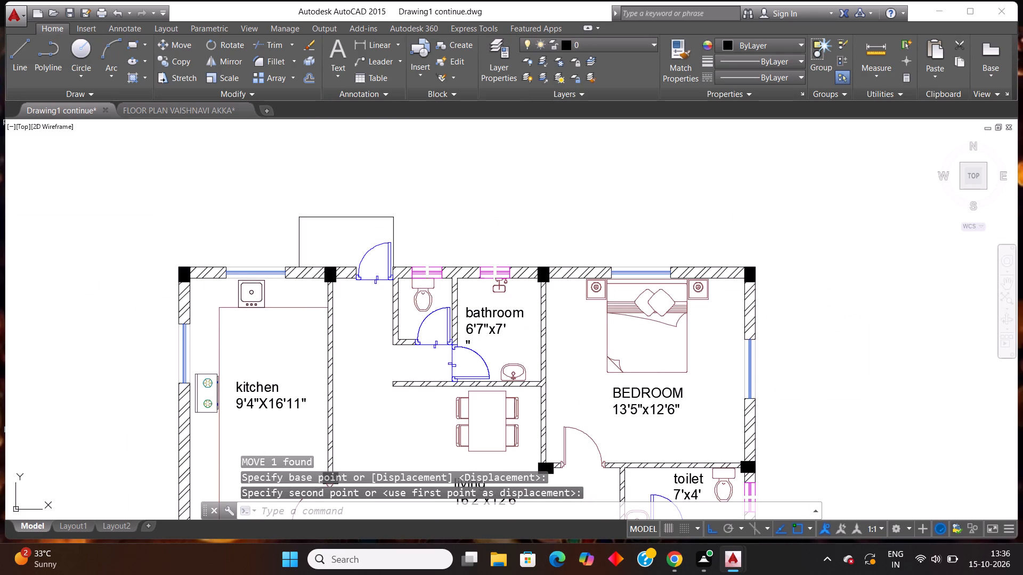
pyautogui.press('Escape')
pyautogui.write('OFF')
pyautogui.press('Return')
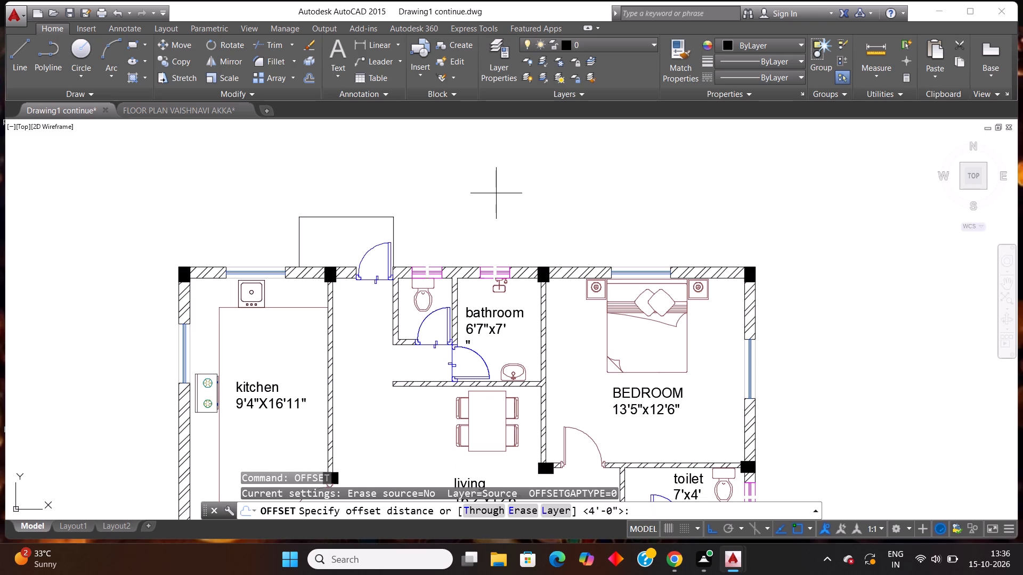
pyautogui.write('9"')
pyautogui.press('Return')
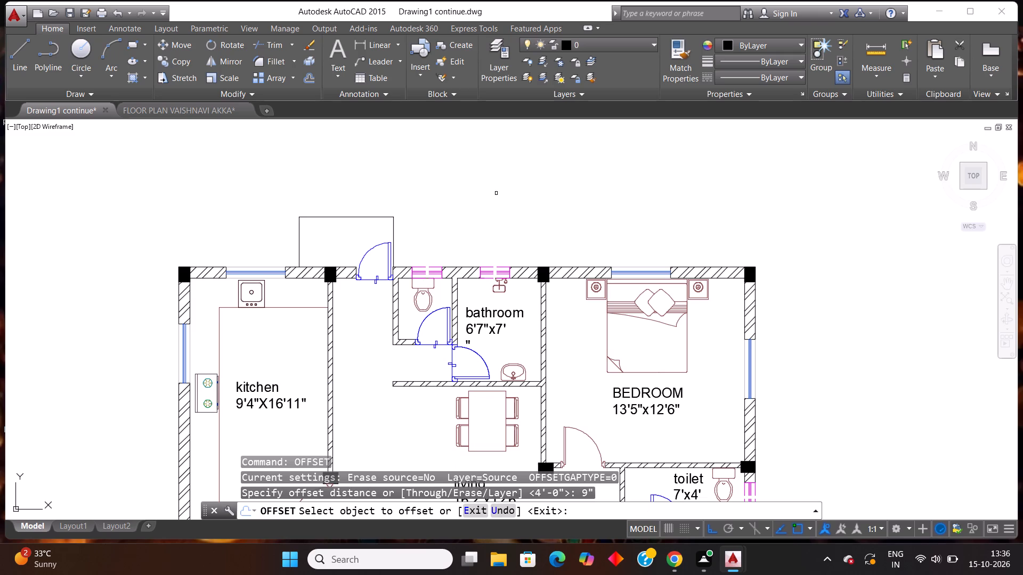
pyautogui.click(299, 236)
pyautogui.click(320, 227)
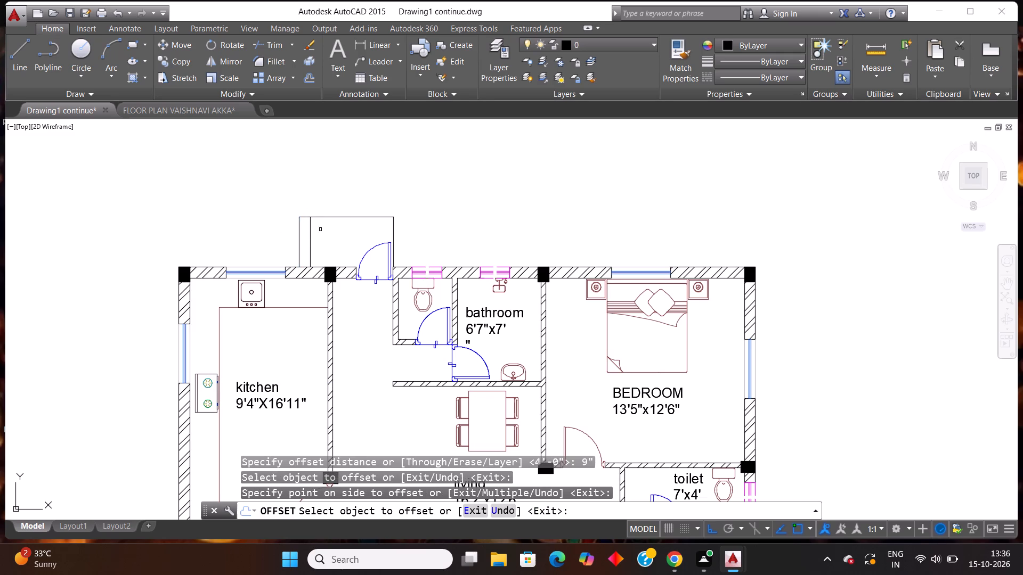
pyautogui.click(312, 237)
pyautogui.click(311, 237)
pyautogui.click(350, 240)
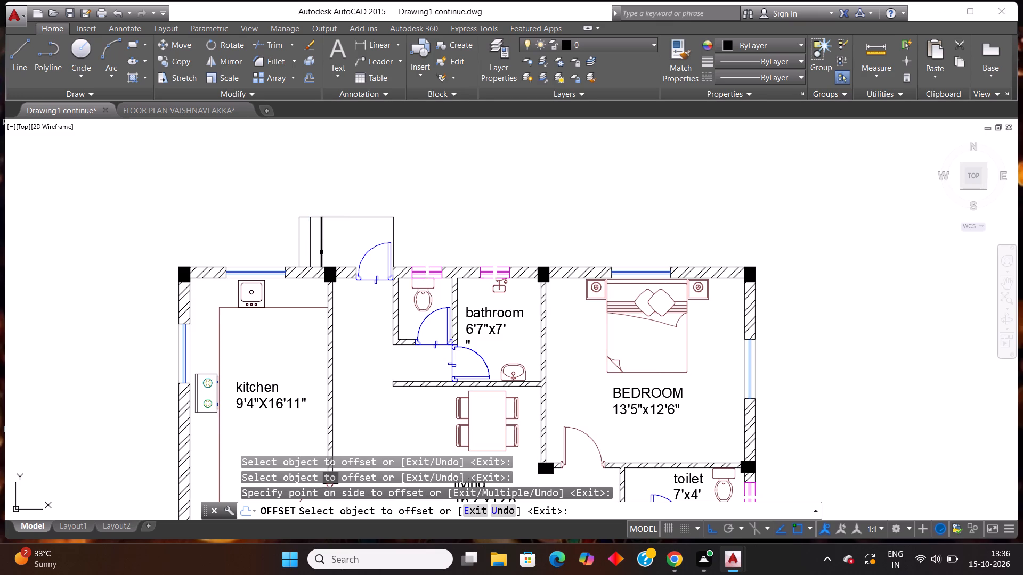
pyautogui.click(322, 252)
pyautogui.click(340, 242)
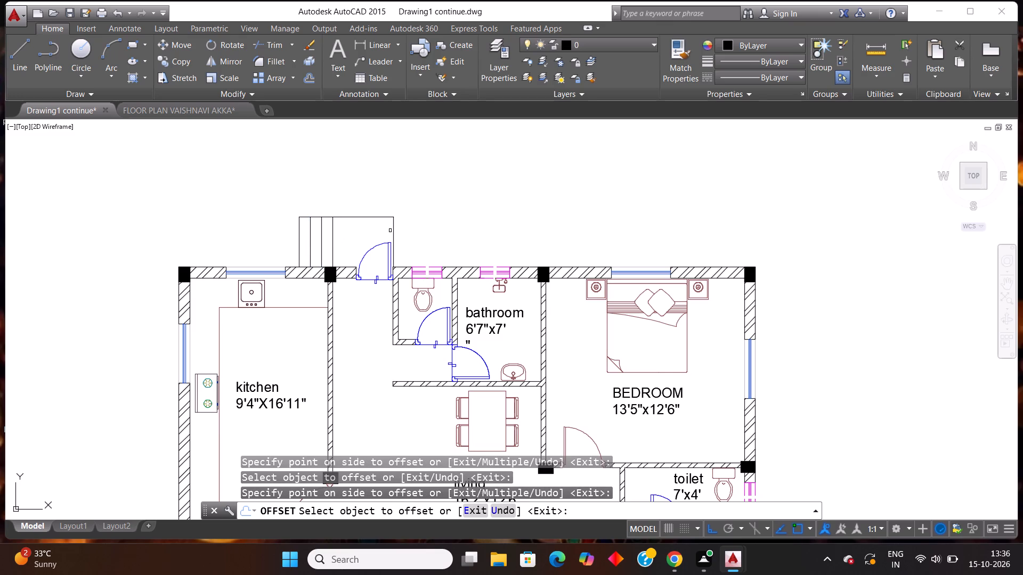
pyautogui.press('Escape')
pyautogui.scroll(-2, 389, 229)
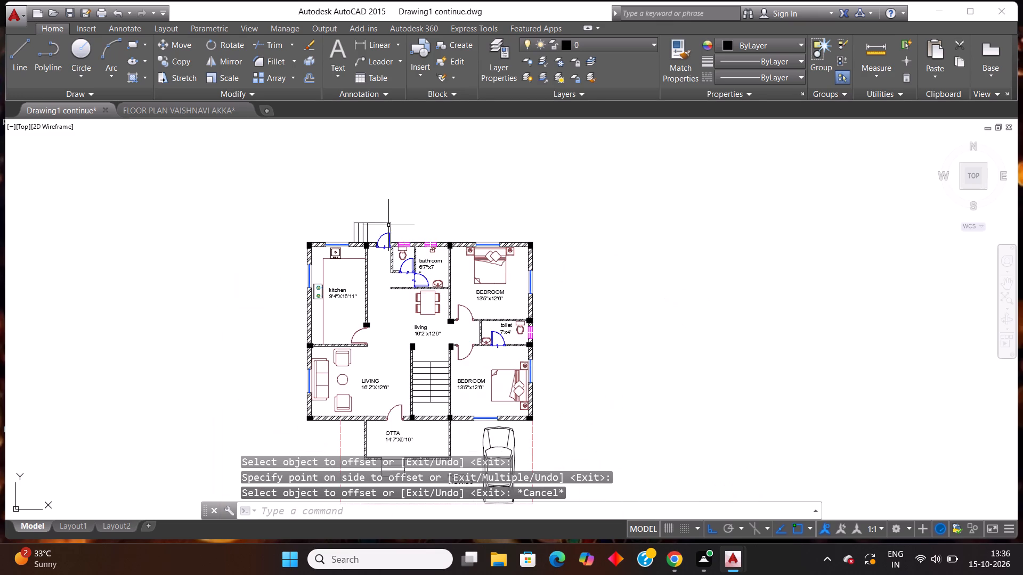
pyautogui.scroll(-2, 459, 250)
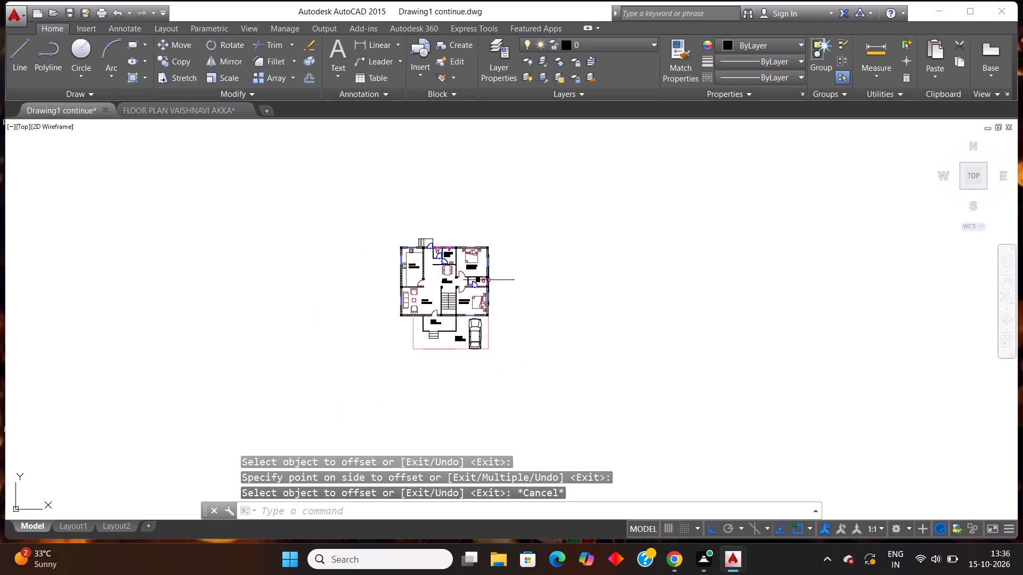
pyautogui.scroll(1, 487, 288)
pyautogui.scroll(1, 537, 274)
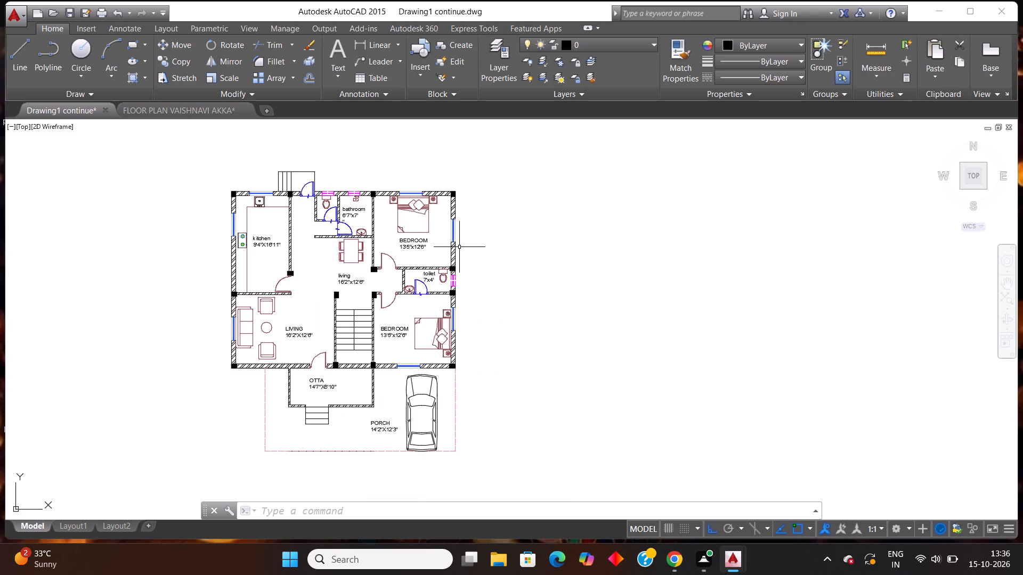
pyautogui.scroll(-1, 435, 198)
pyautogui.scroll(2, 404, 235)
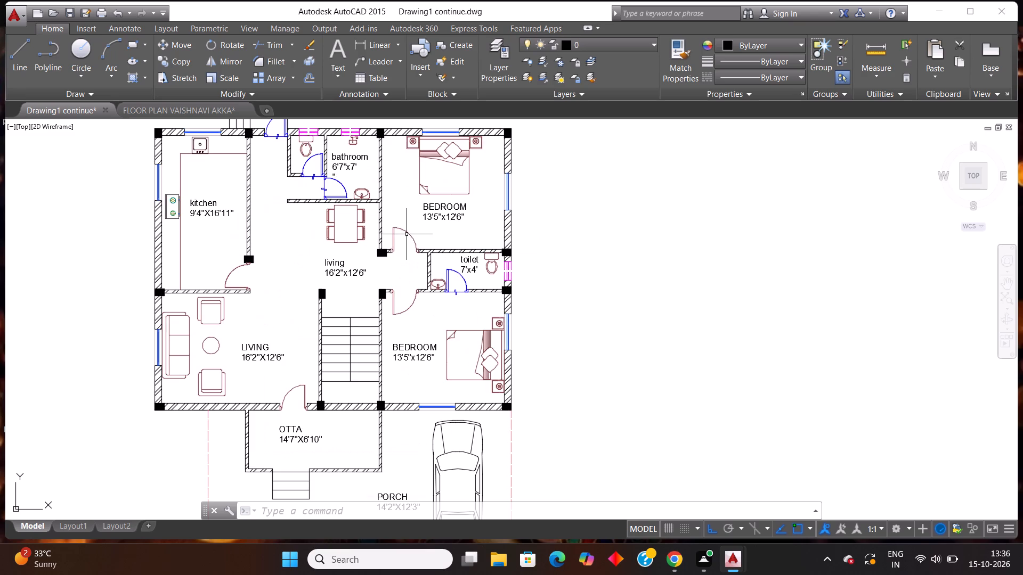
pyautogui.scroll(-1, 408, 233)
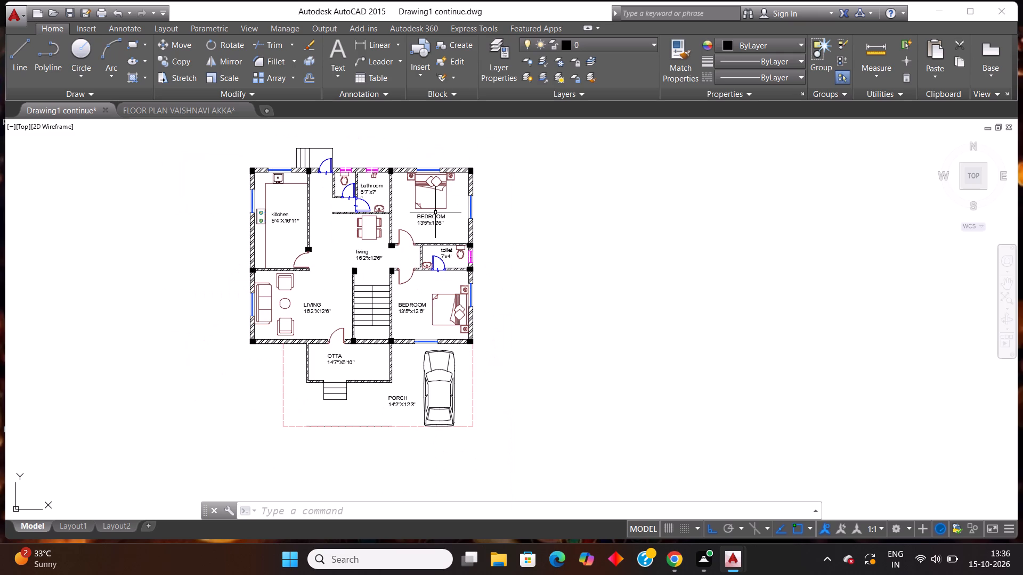
# Add a linear dimension across the staircase's full width, placed between the first tread line and the columns.
pyautogui.scroll(1, 439, 198)
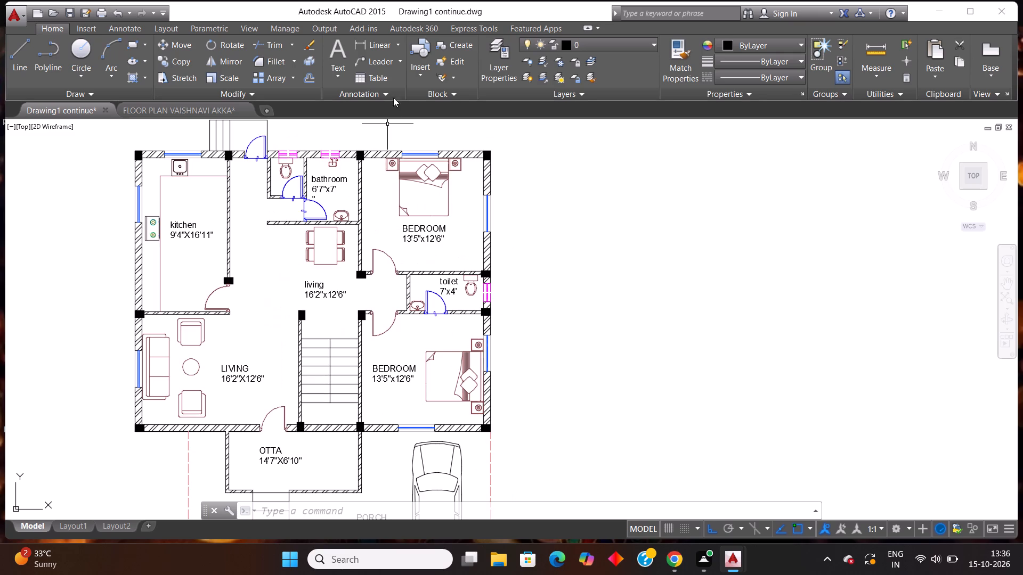
pyautogui.click(366, 46)
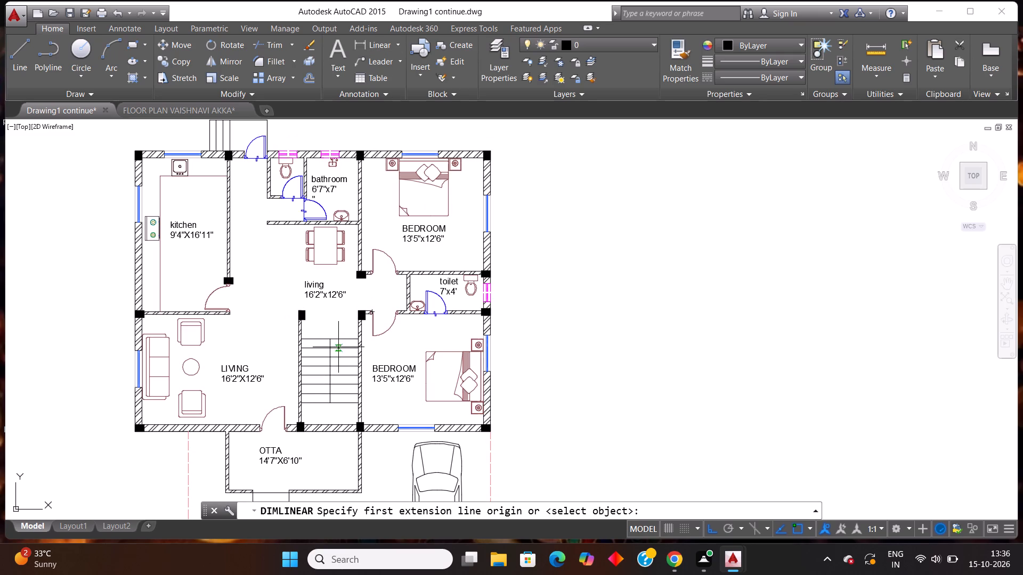
pyautogui.scroll(1, 344, 337)
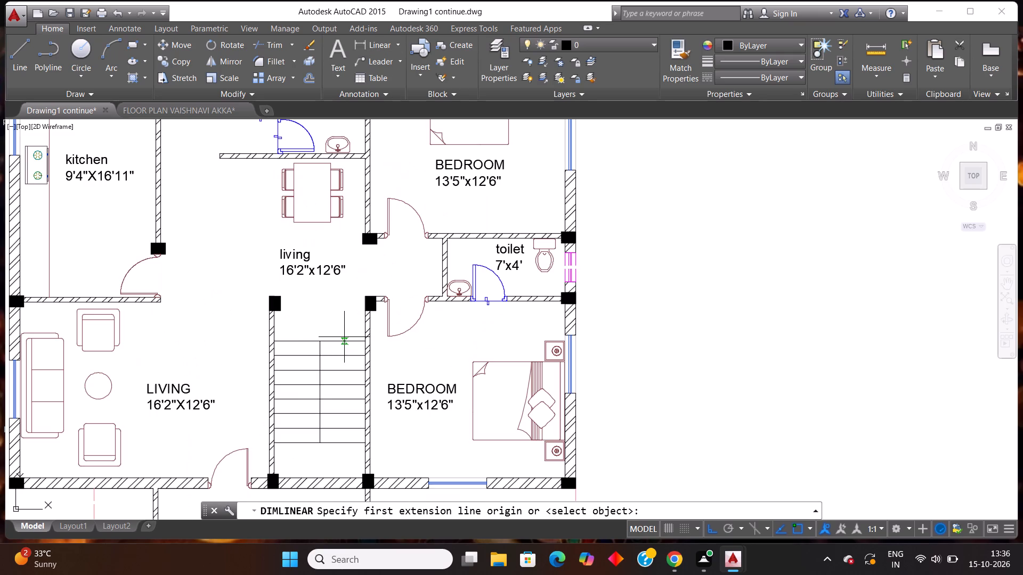
pyautogui.click(275, 341)
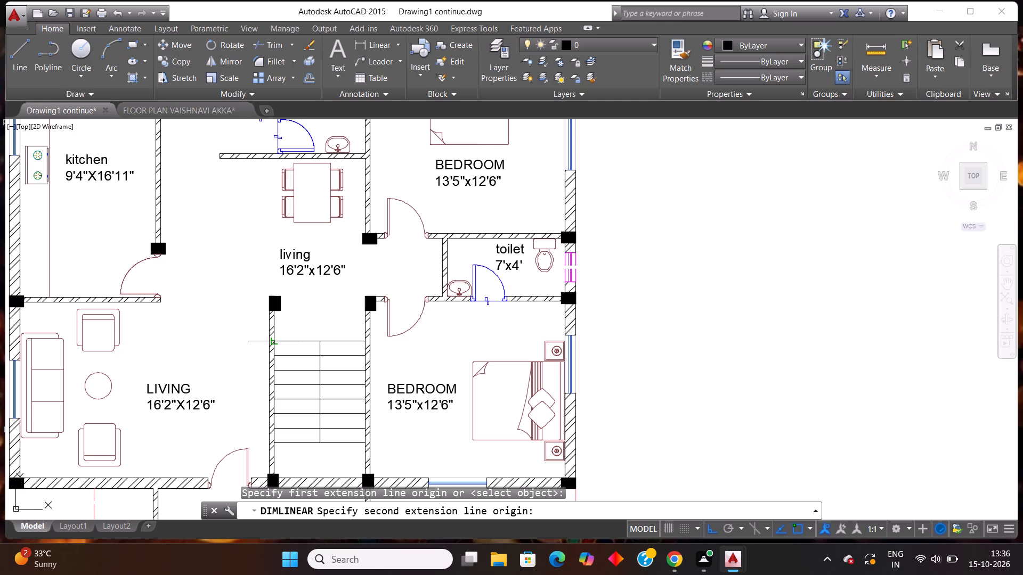
pyautogui.click(363, 343)
pyautogui.click(352, 325)
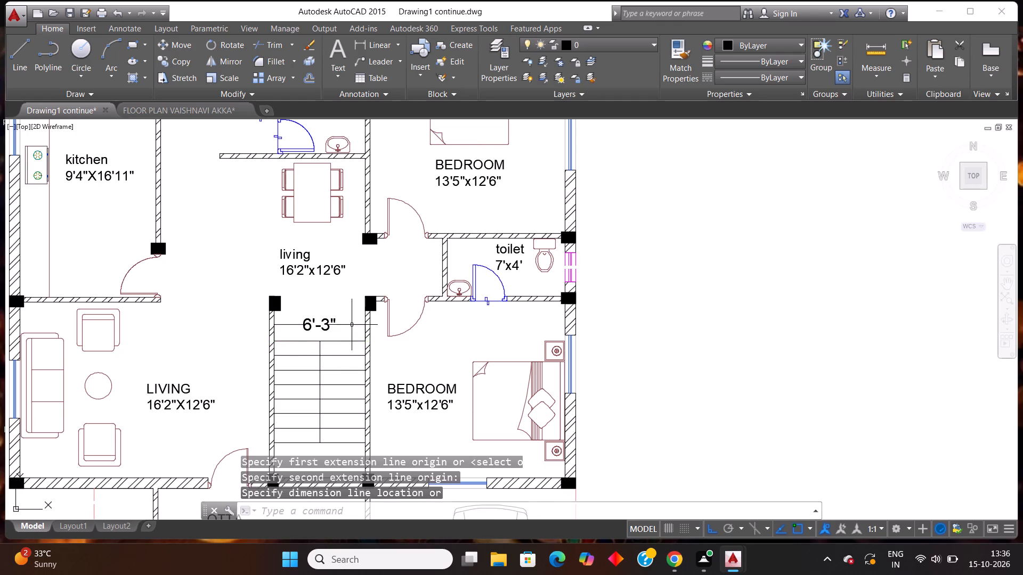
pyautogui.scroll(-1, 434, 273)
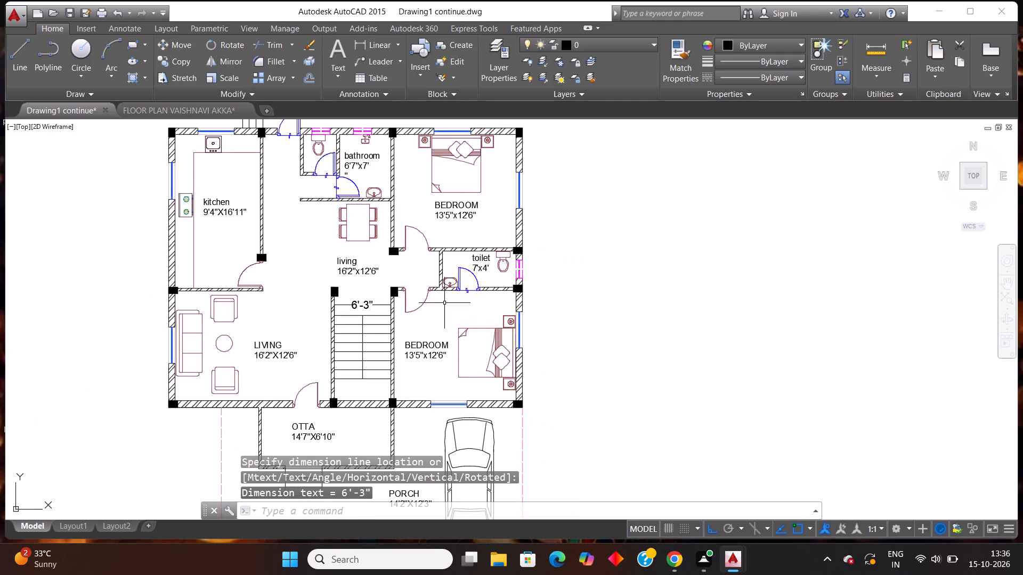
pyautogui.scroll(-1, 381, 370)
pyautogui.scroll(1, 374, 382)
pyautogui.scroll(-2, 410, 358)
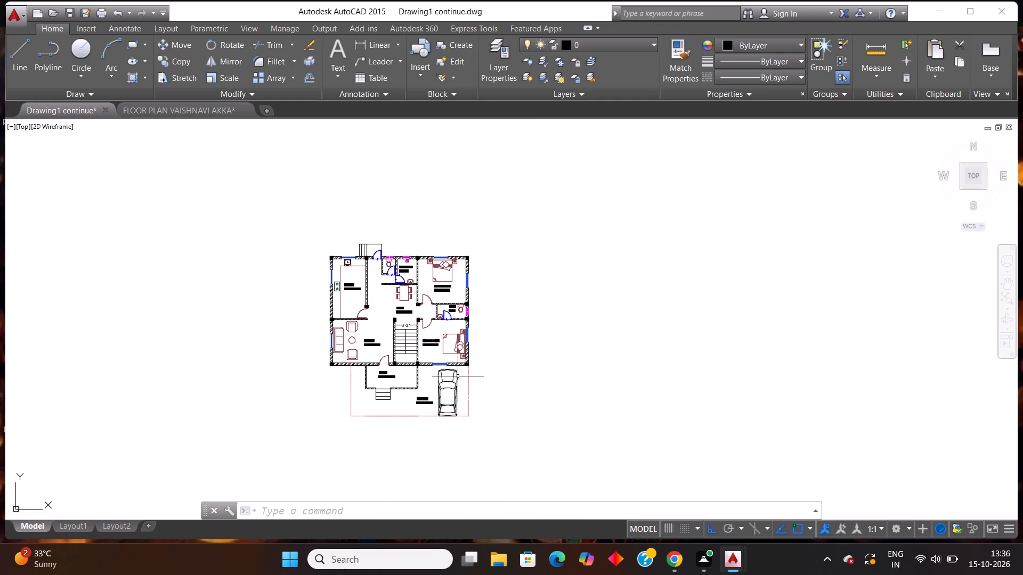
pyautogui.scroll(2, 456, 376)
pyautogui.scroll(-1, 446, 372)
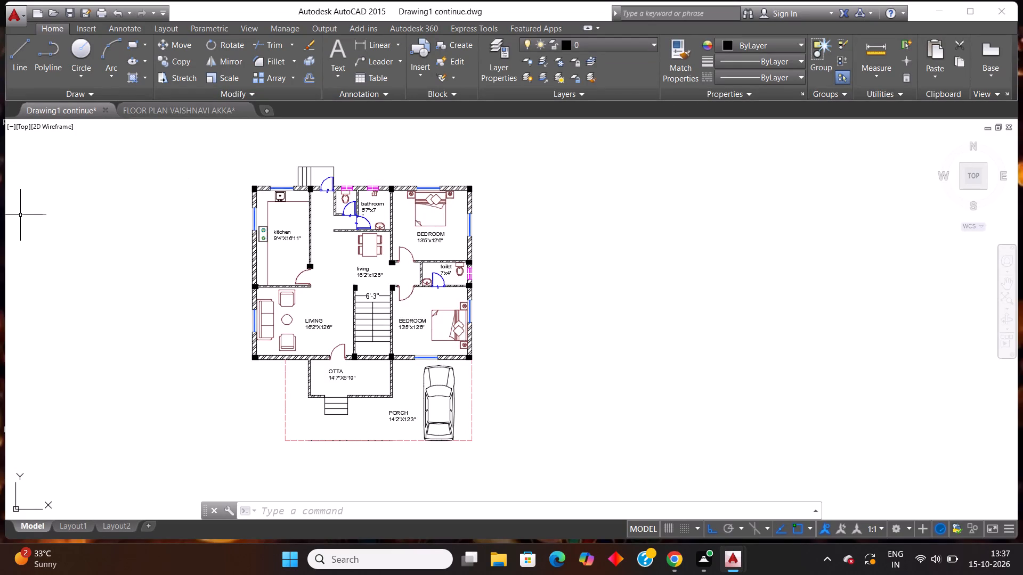
# Add a vertical linear dimension from the kitchen's outer rear corner to the porch's front line, placed outside the kitchen-side wall.
pyautogui.scroll(1, 264, 196)
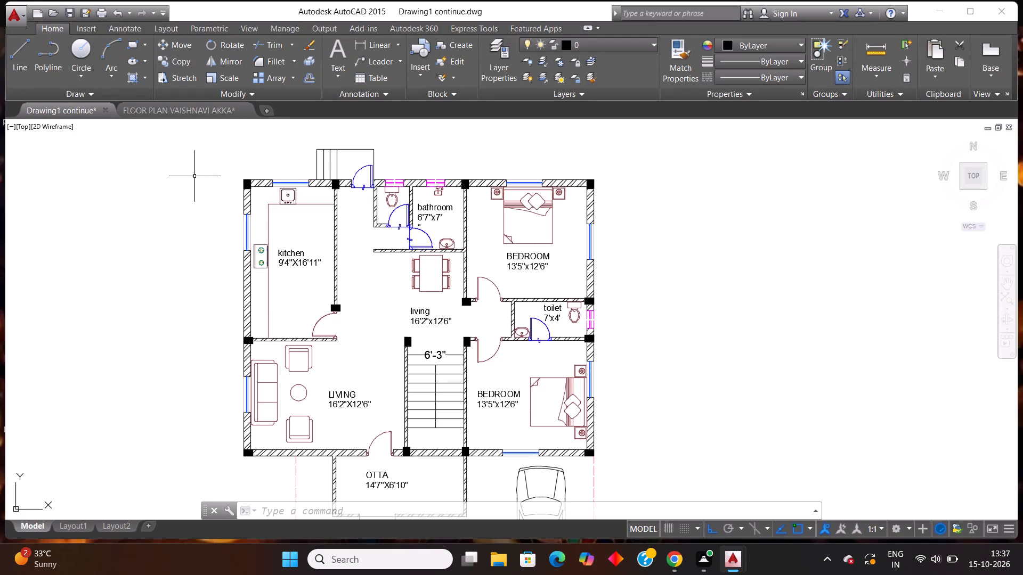
pyautogui.click(362, 44)
pyautogui.scroll(4, 217, 191)
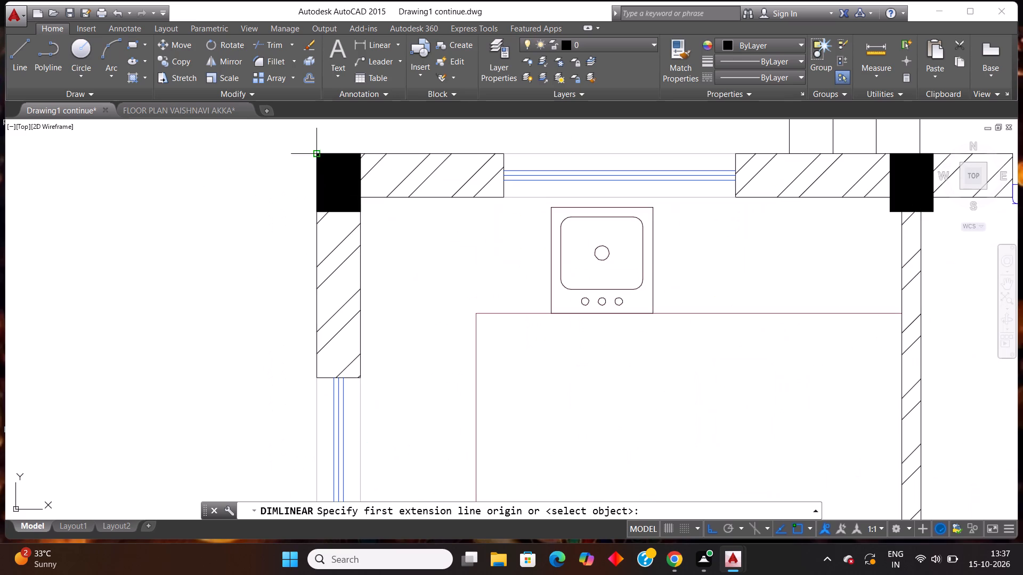
pyautogui.click(319, 153)
pyautogui.scroll(-3, 375, 182)
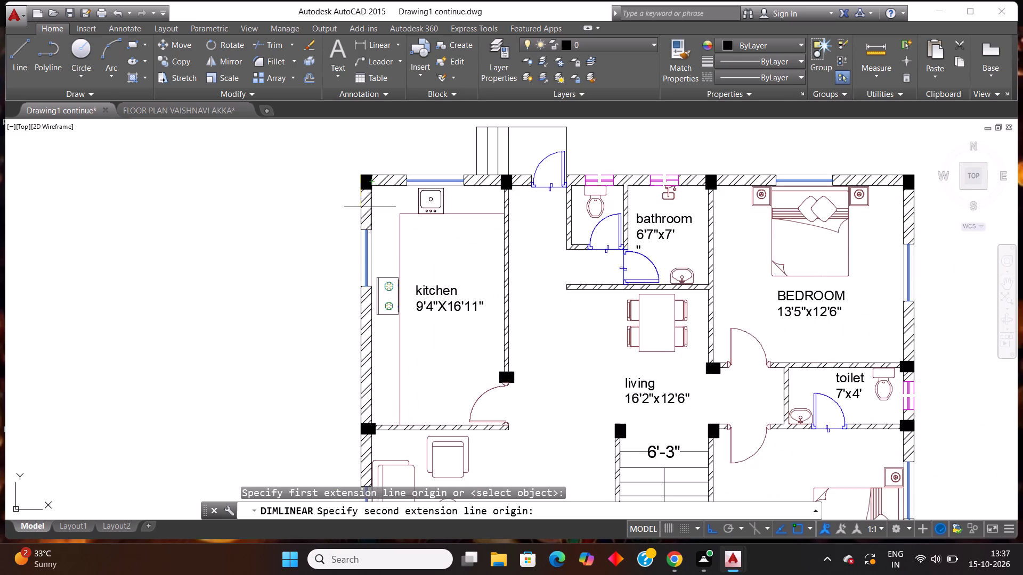
pyautogui.scroll(-3, 352, 265)
pyautogui.scroll(5, 355, 351)
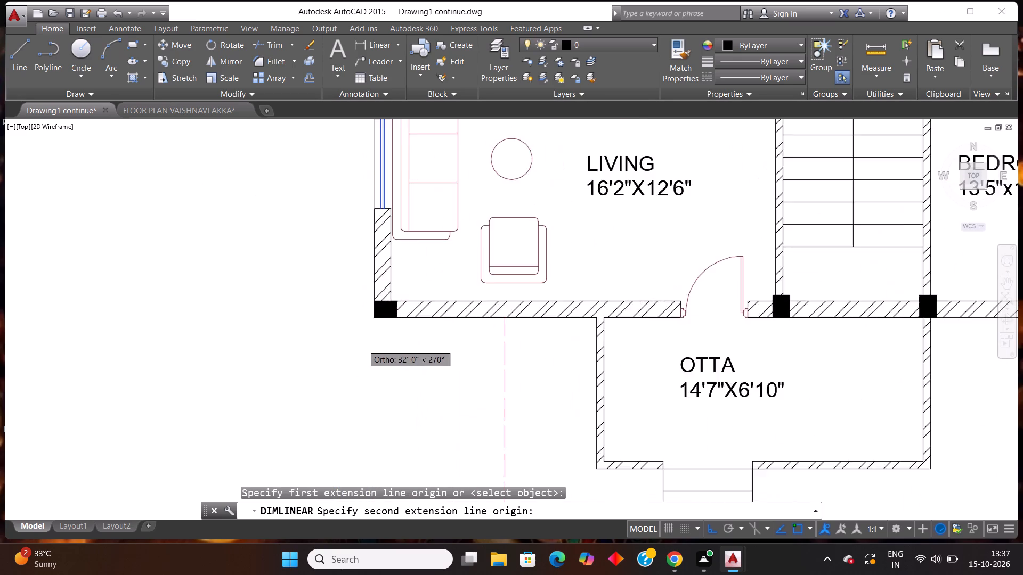
pyautogui.scroll(-2, 362, 316)
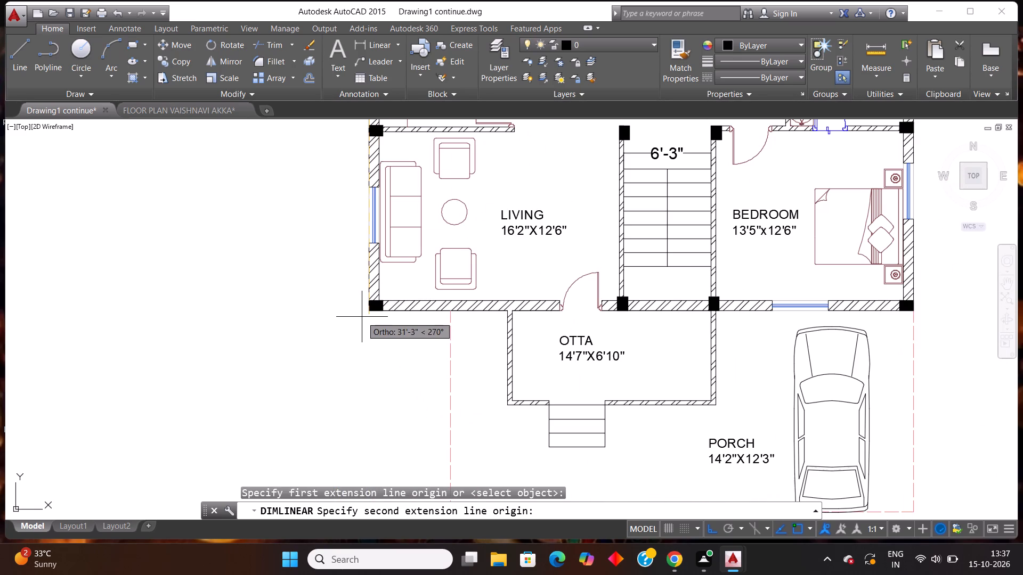
pyautogui.scroll(-1, 362, 317)
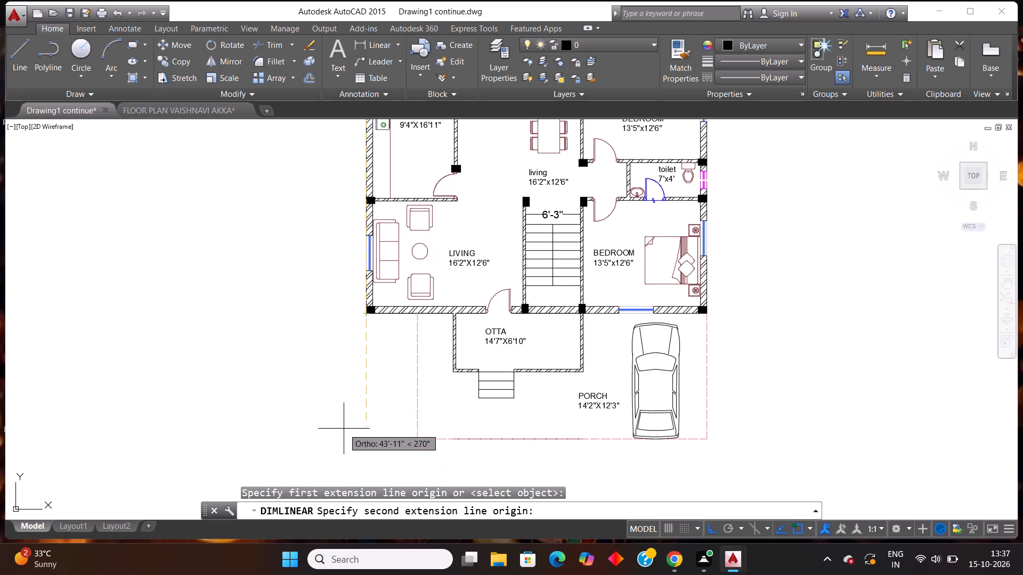
pyautogui.click(364, 437)
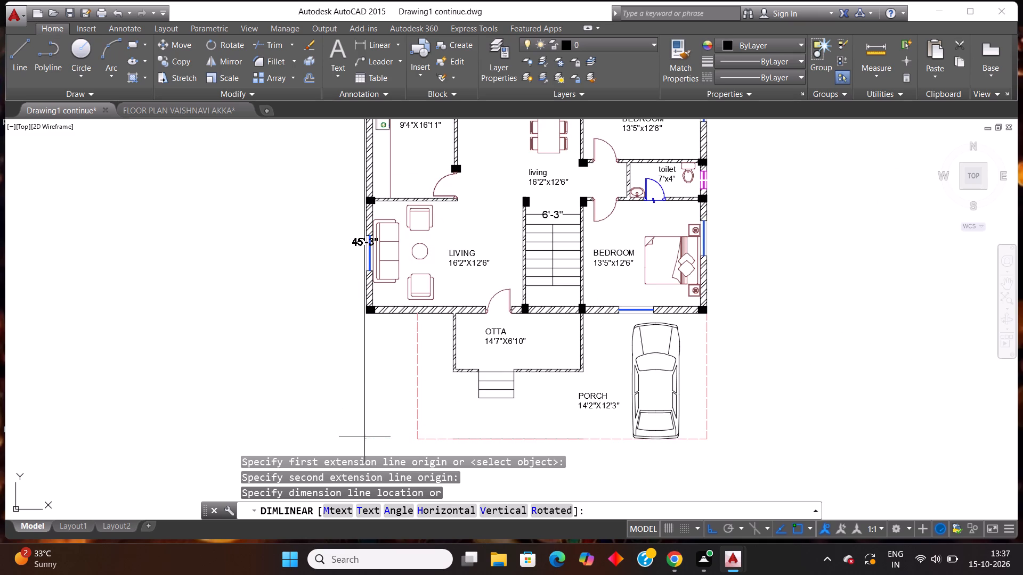
pyautogui.click(314, 415)
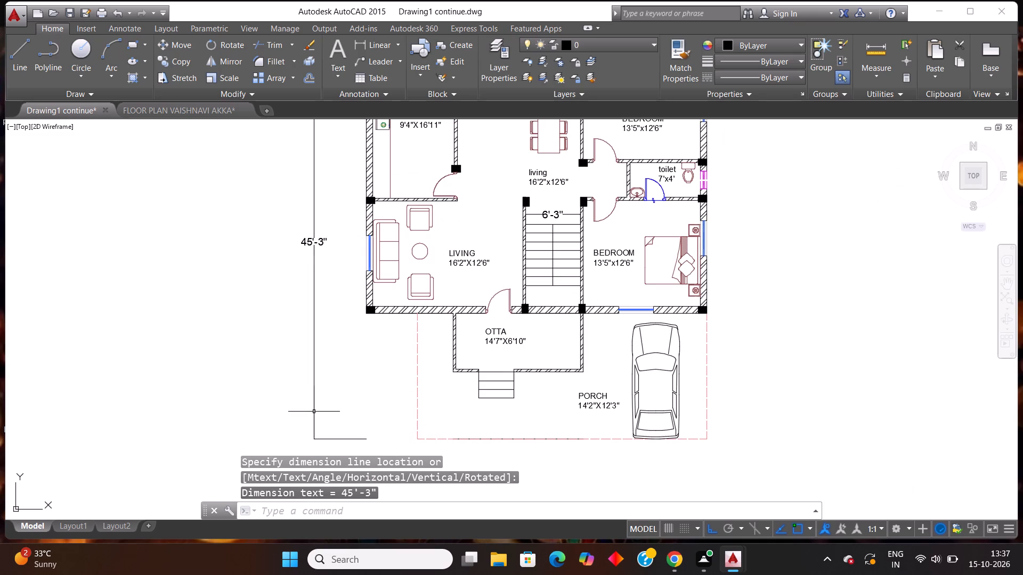
# Add a horizontal linear dimension across the building's full width between the outer rear corners, placed beyond the rear entrance steps.
pyautogui.scroll(-3, 342, 391)
pyautogui.scroll(1, 502, 351)
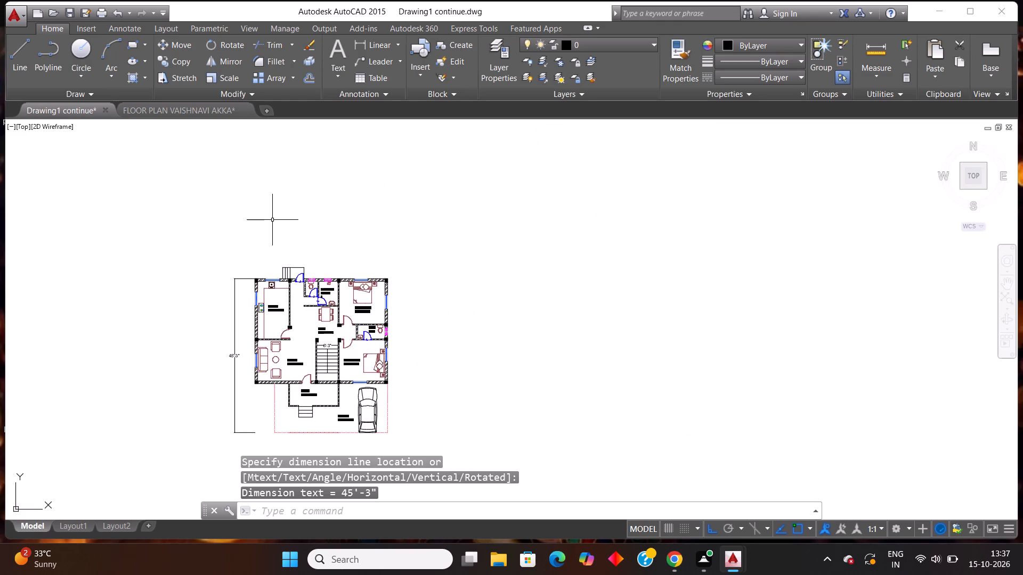
pyautogui.scroll(2, 283, 258)
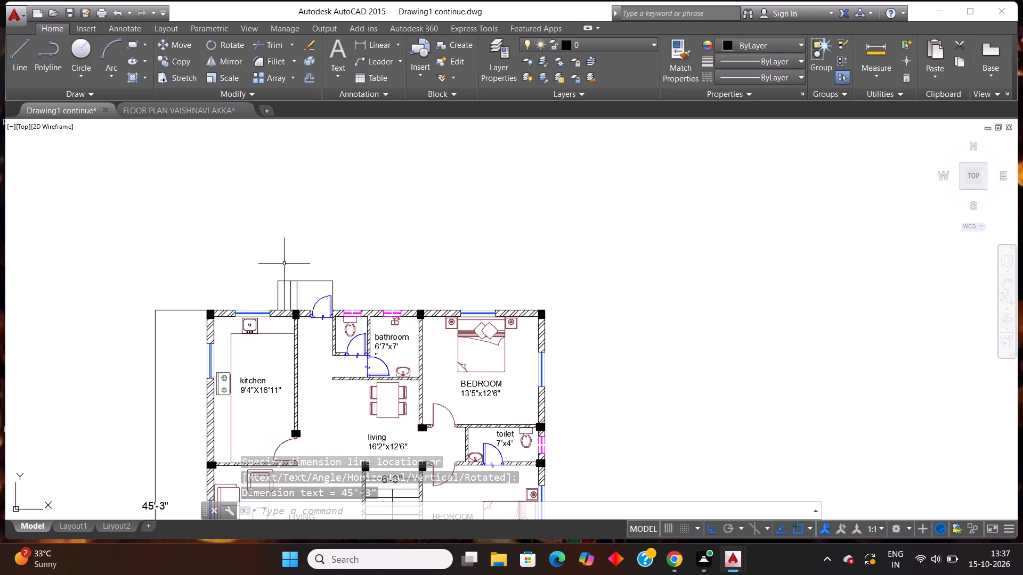
pyautogui.click(361, 39)
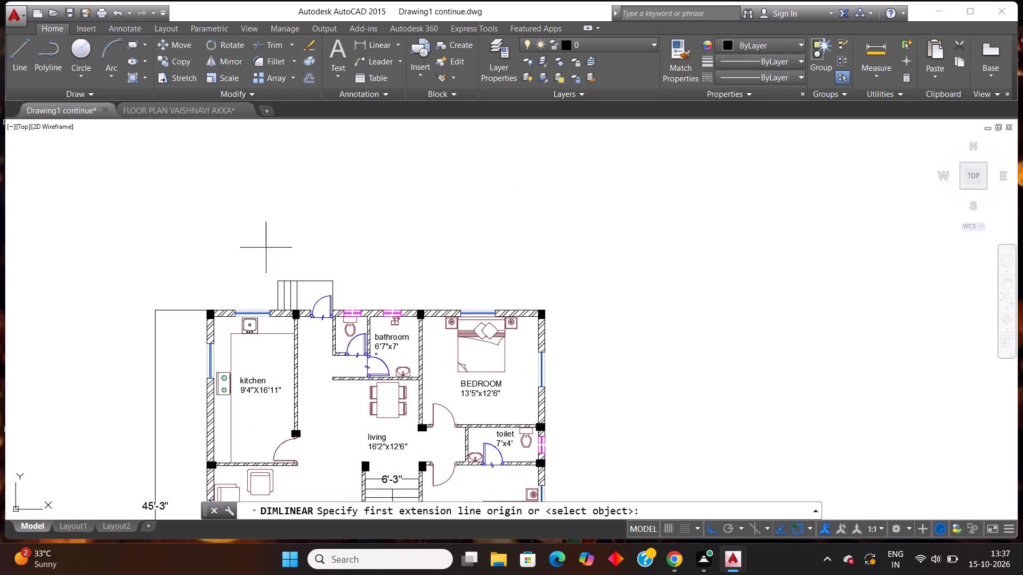
pyautogui.scroll(2, 231, 309)
pyautogui.click(168, 309)
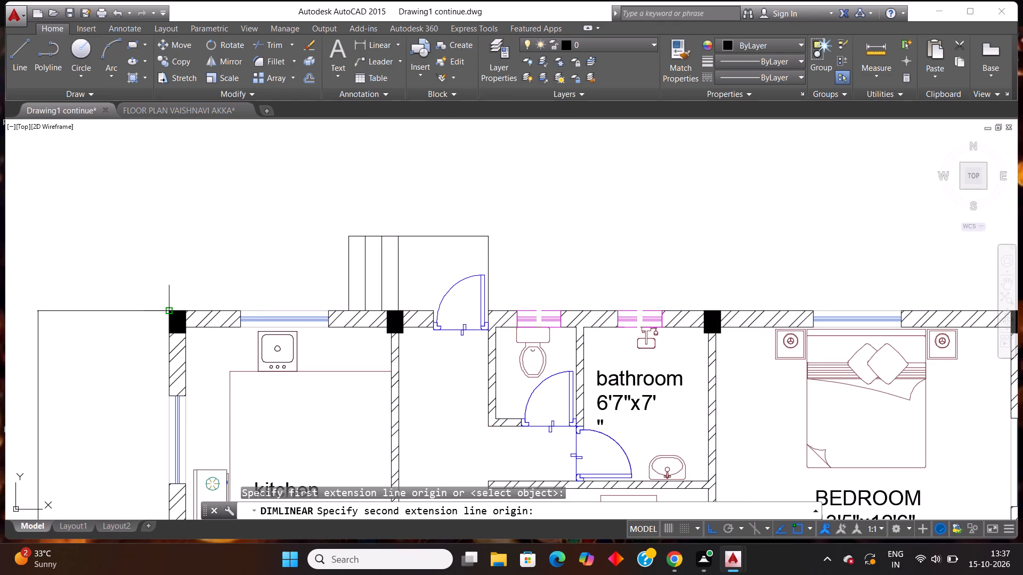
pyautogui.scroll(-2, 439, 315)
pyautogui.scroll(1, 653, 306)
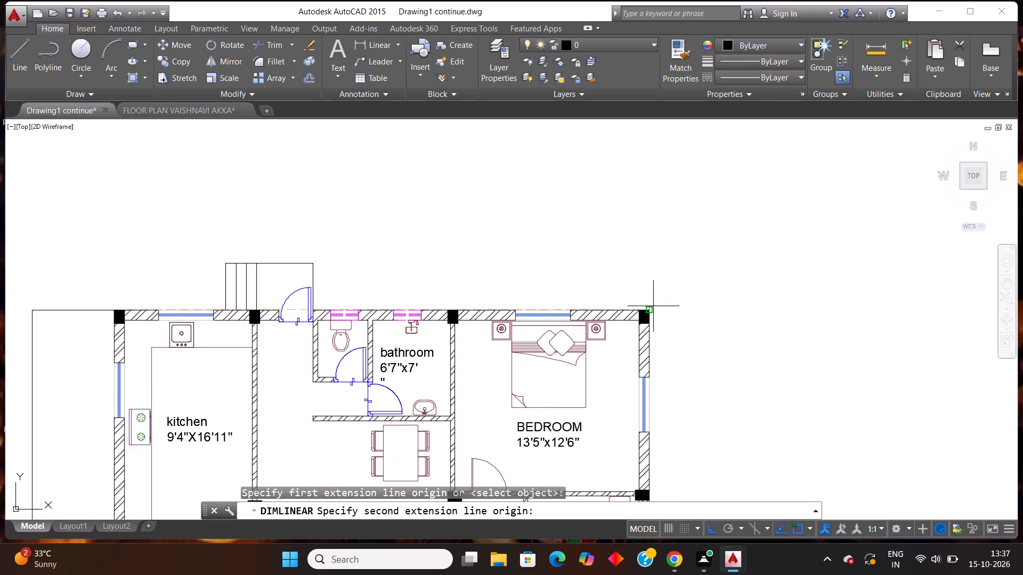
pyautogui.scroll(2, 653, 306)
pyautogui.click(637, 316)
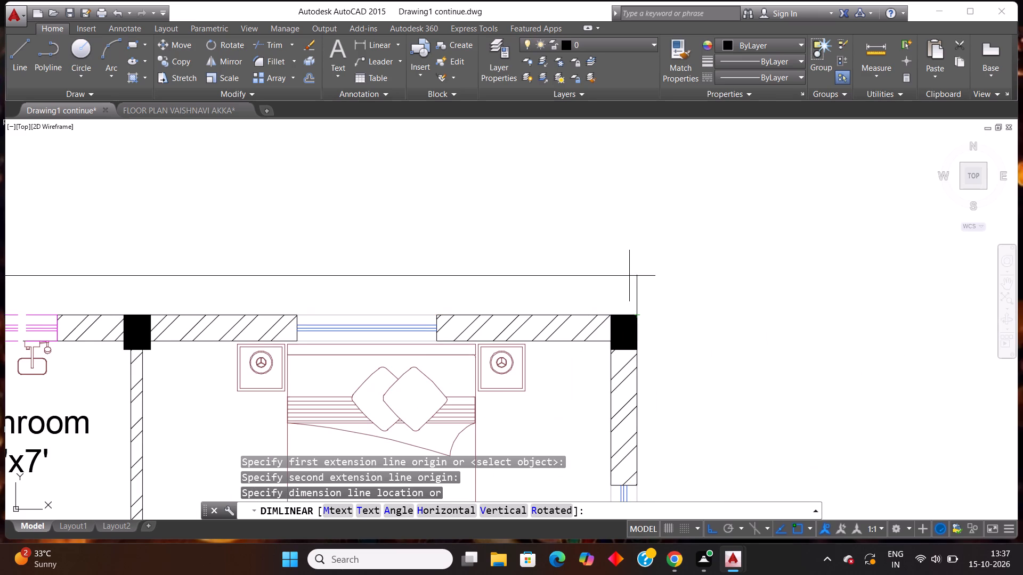
pyautogui.scroll(-2, 708, 310)
pyautogui.click(565, 252)
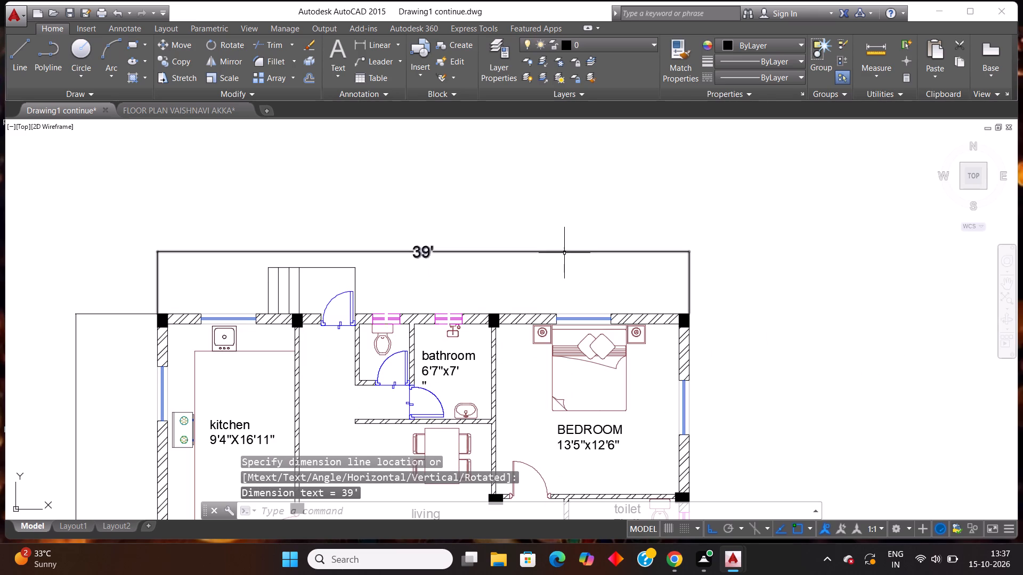
# Add a vertical linear dimension along the bedroom-side outer wall, from its rear corner to its front corner, placed outside the building.
pyautogui.scroll(-2, 533, 253)
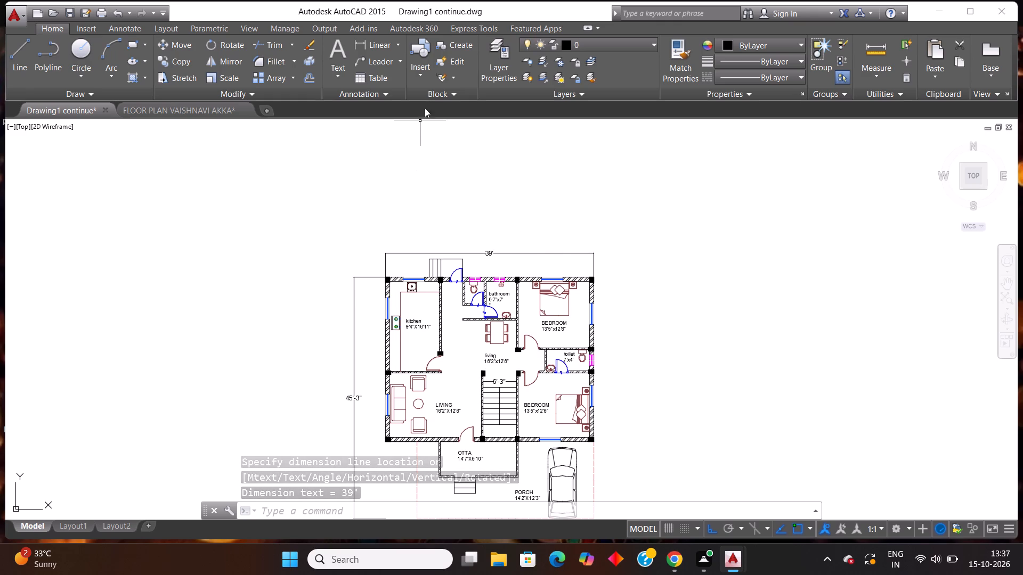
pyautogui.click(363, 44)
pyautogui.scroll(1, 534, 259)
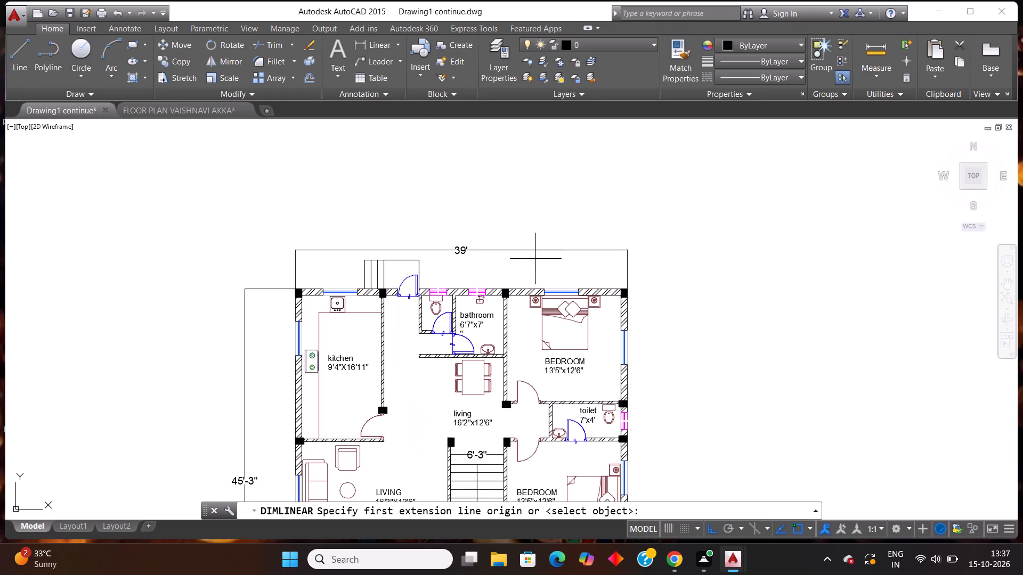
pyautogui.scroll(4, 654, 319)
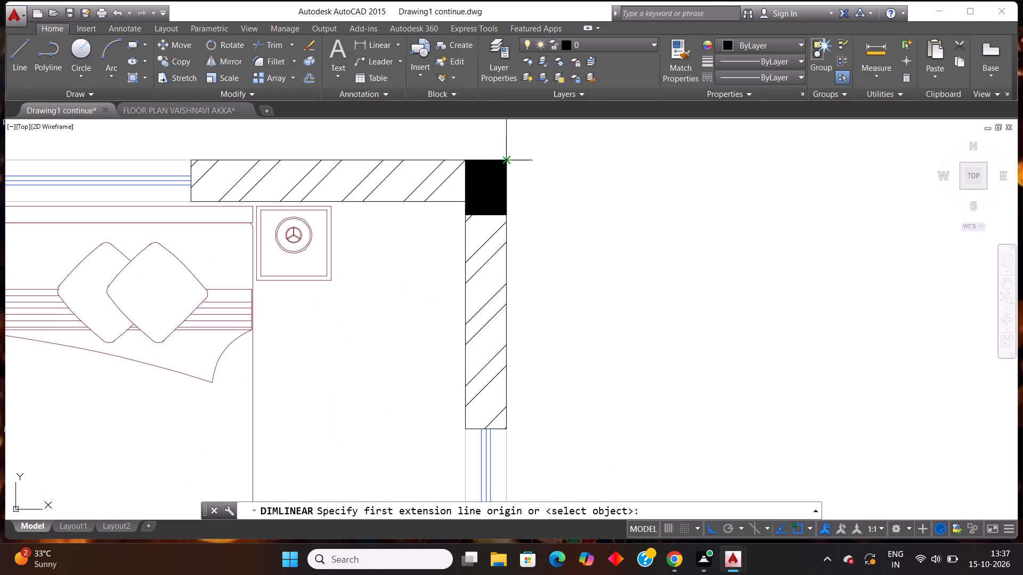
pyautogui.click(506, 162)
pyautogui.scroll(-2, 638, 218)
pyautogui.scroll(-4, 626, 299)
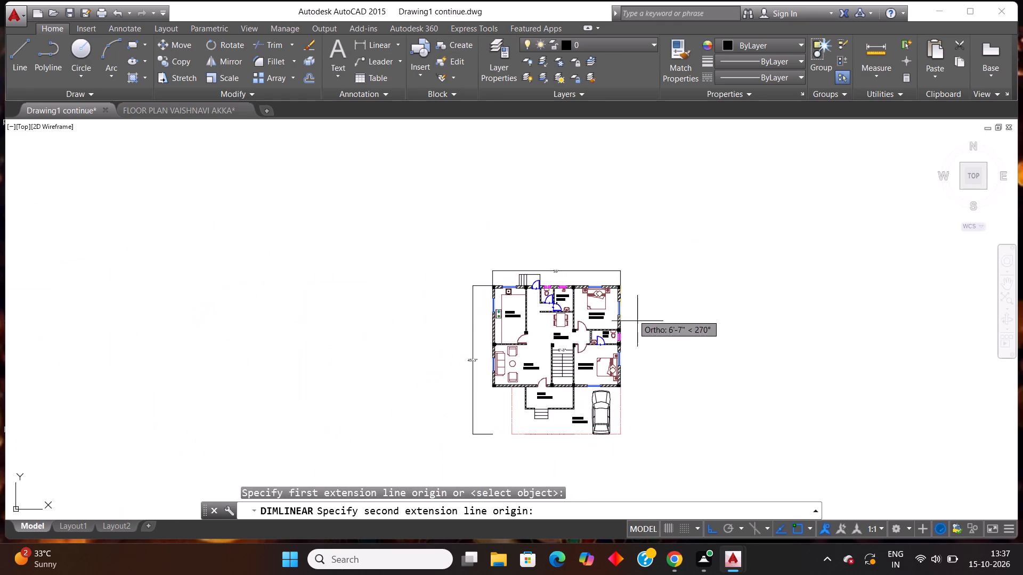
pyautogui.scroll(3, 634, 401)
pyautogui.scroll(2, 597, 358)
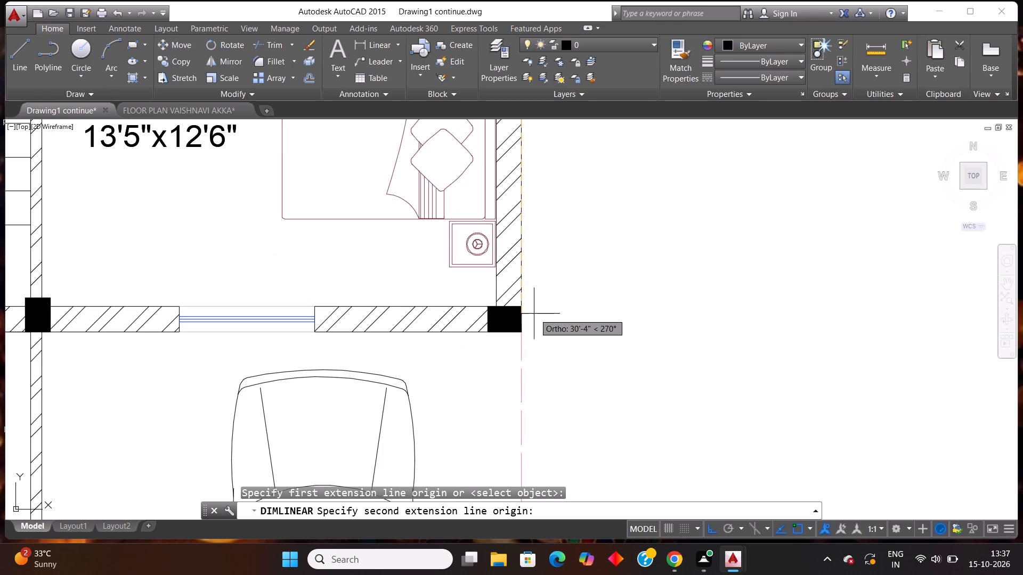
pyautogui.click(519, 331)
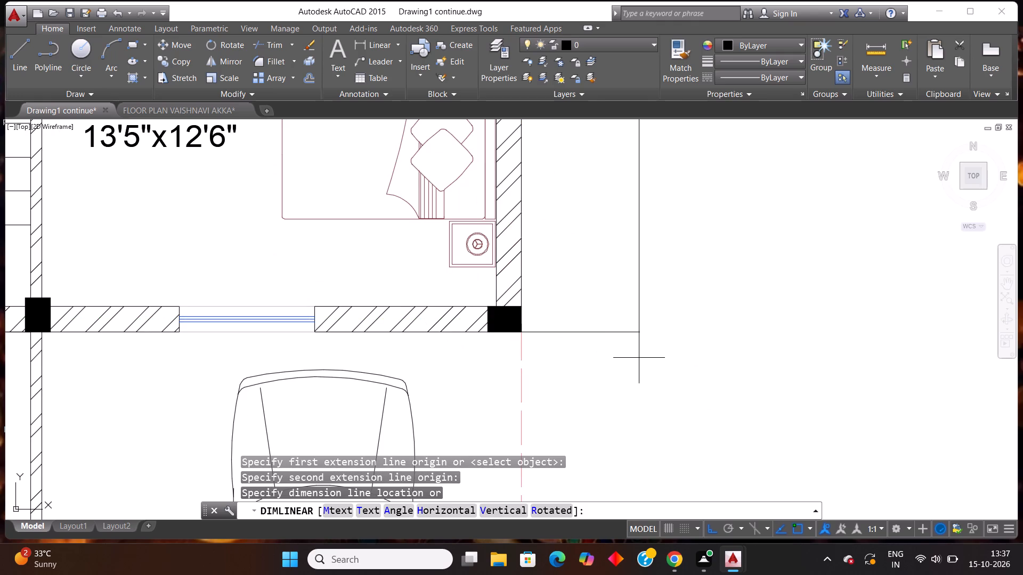
pyautogui.scroll(-3, 639, 358)
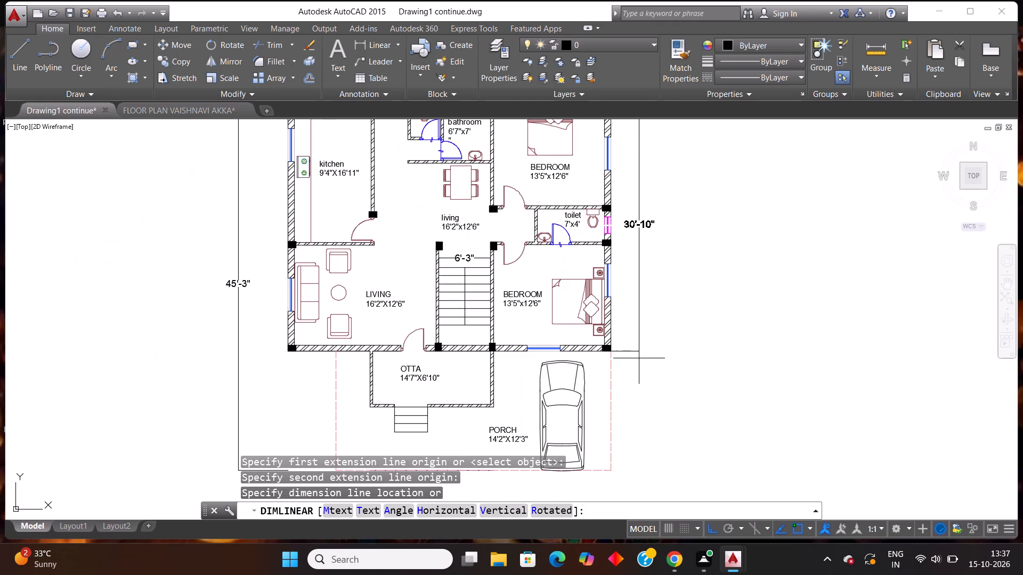
pyautogui.click(646, 357)
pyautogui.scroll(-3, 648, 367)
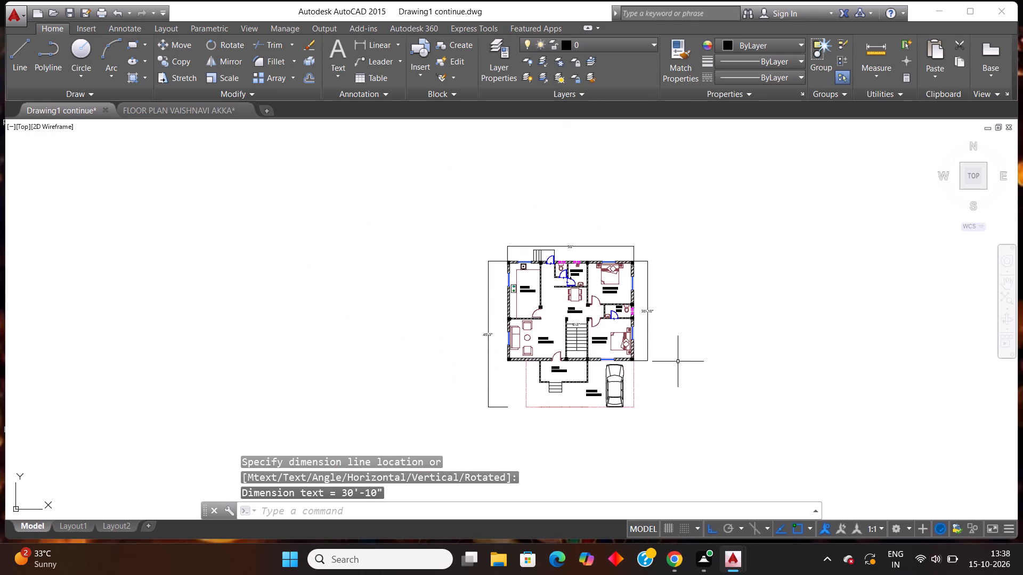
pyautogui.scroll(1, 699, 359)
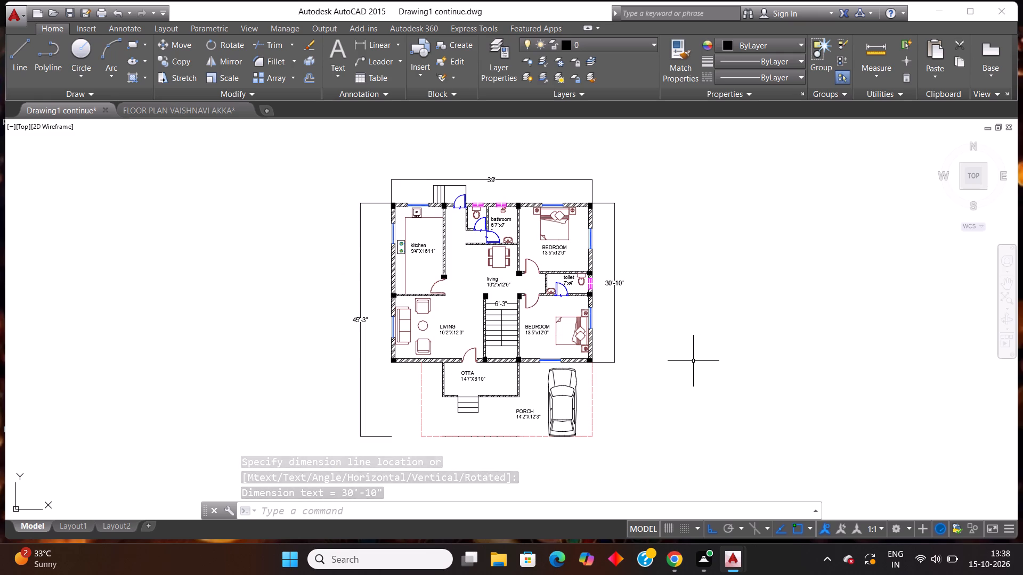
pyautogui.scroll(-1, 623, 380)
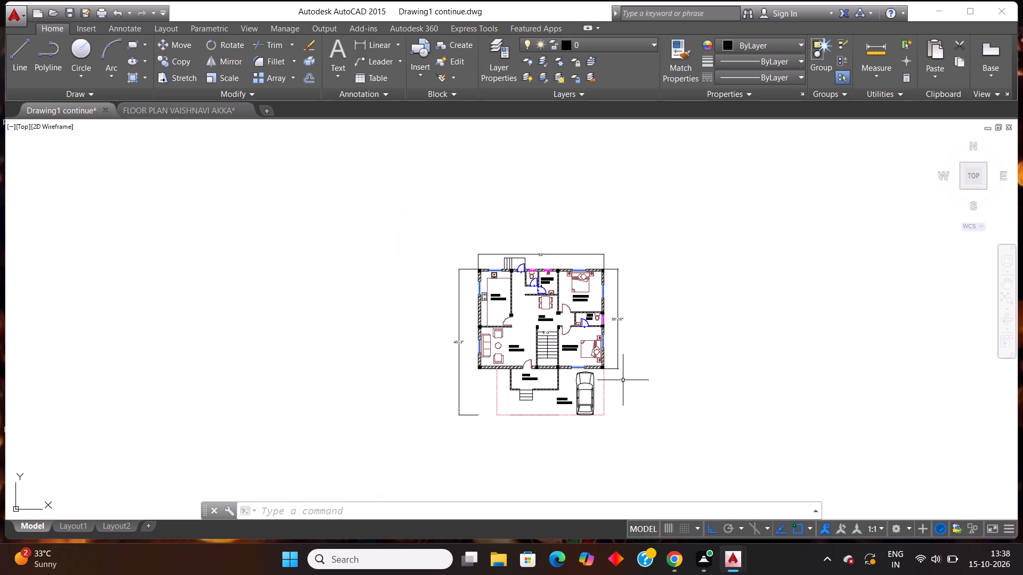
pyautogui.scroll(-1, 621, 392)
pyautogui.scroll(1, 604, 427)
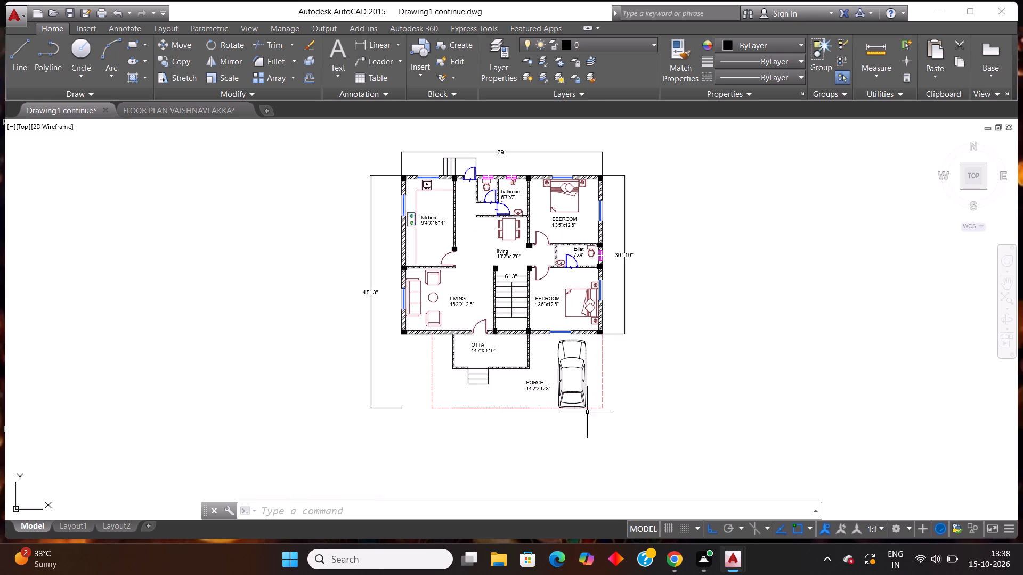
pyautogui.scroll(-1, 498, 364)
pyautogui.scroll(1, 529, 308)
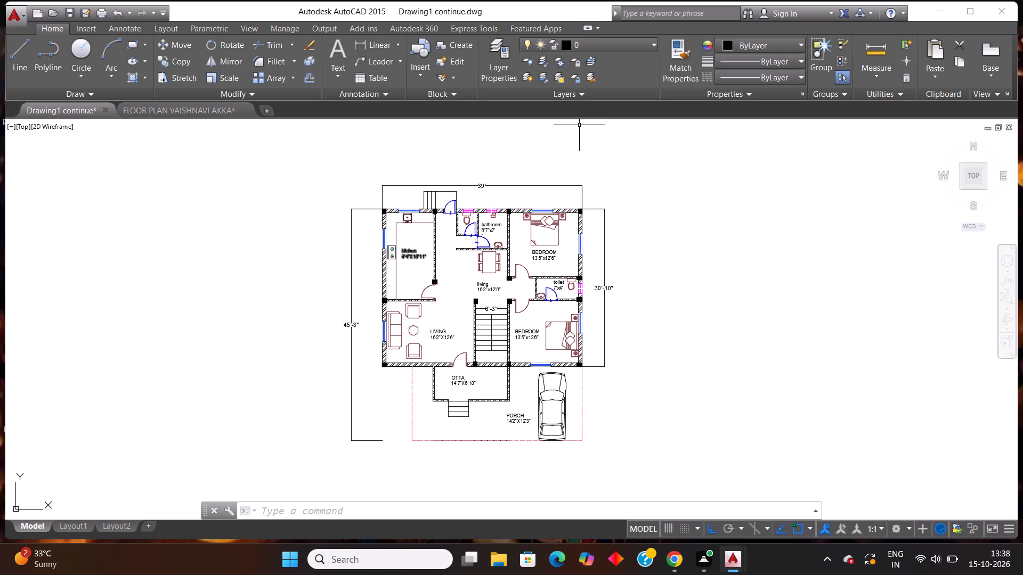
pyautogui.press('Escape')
# Make partician wall the current layer.
pyautogui.scroll(2, 515, 200)
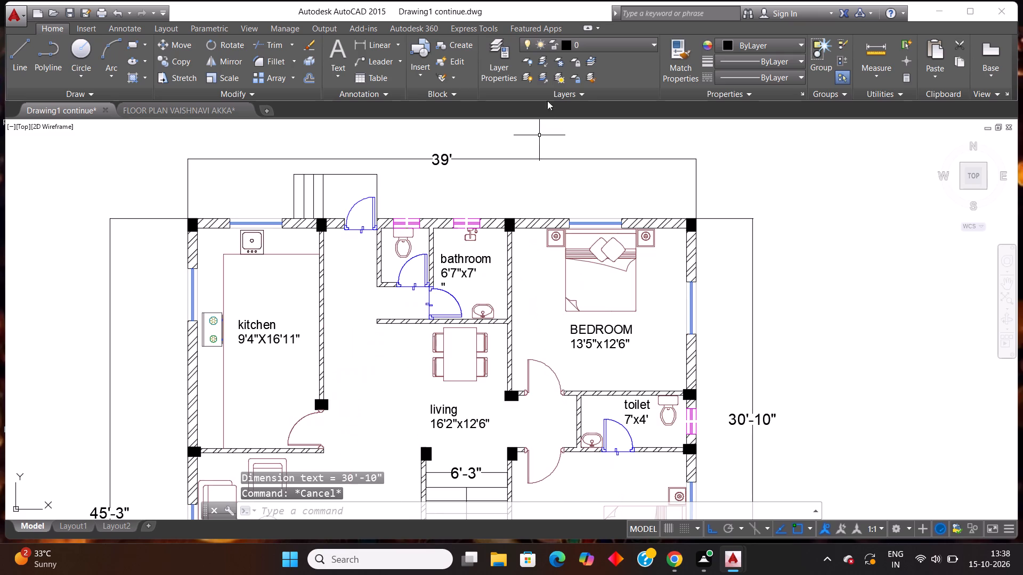
pyautogui.click(583, 39)
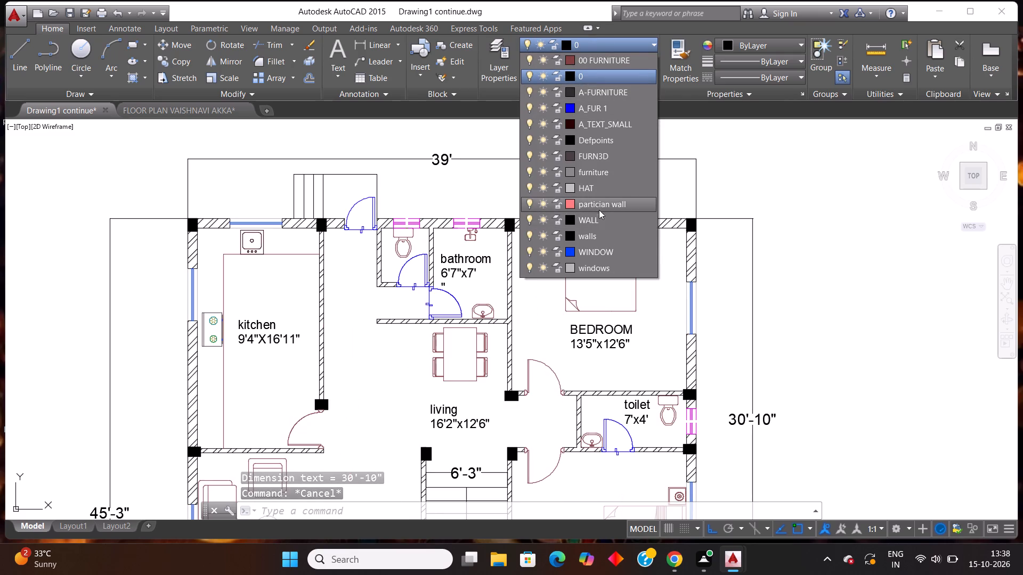
pyautogui.click(601, 204)
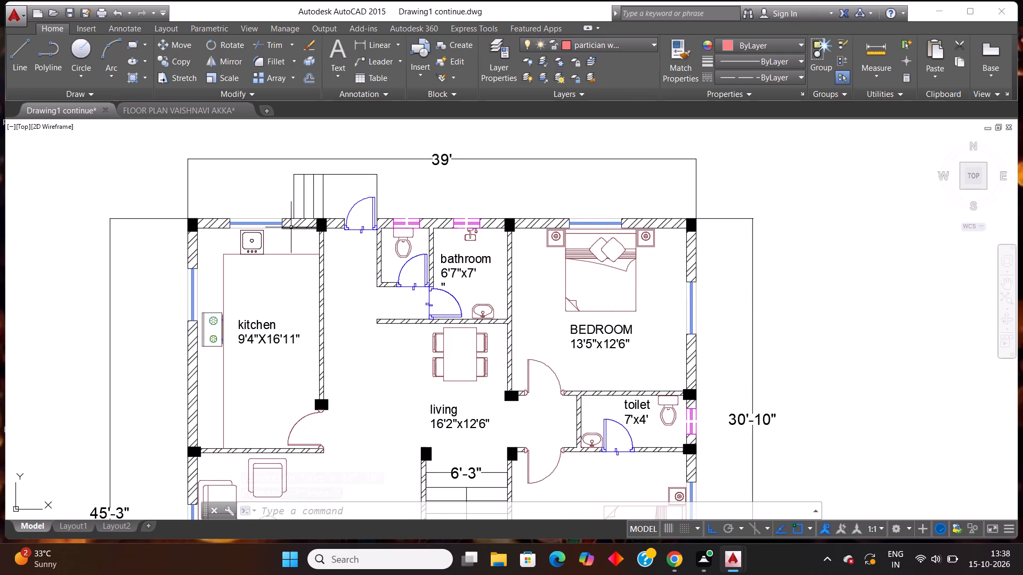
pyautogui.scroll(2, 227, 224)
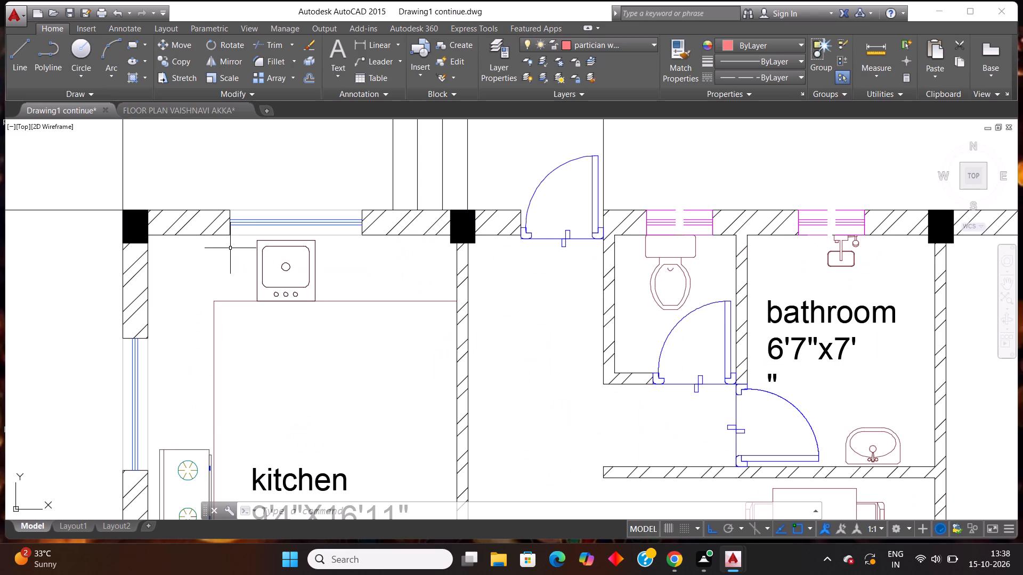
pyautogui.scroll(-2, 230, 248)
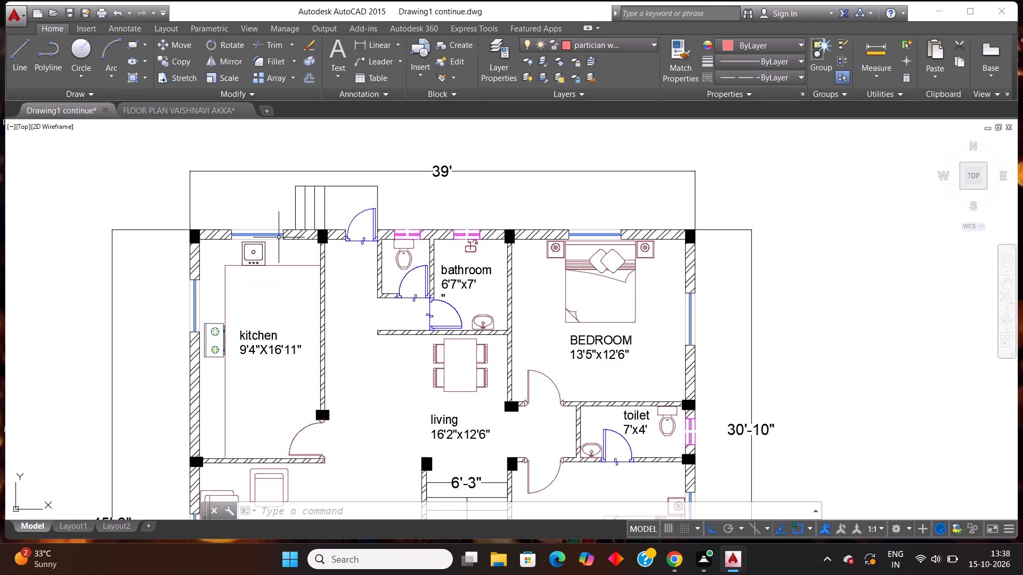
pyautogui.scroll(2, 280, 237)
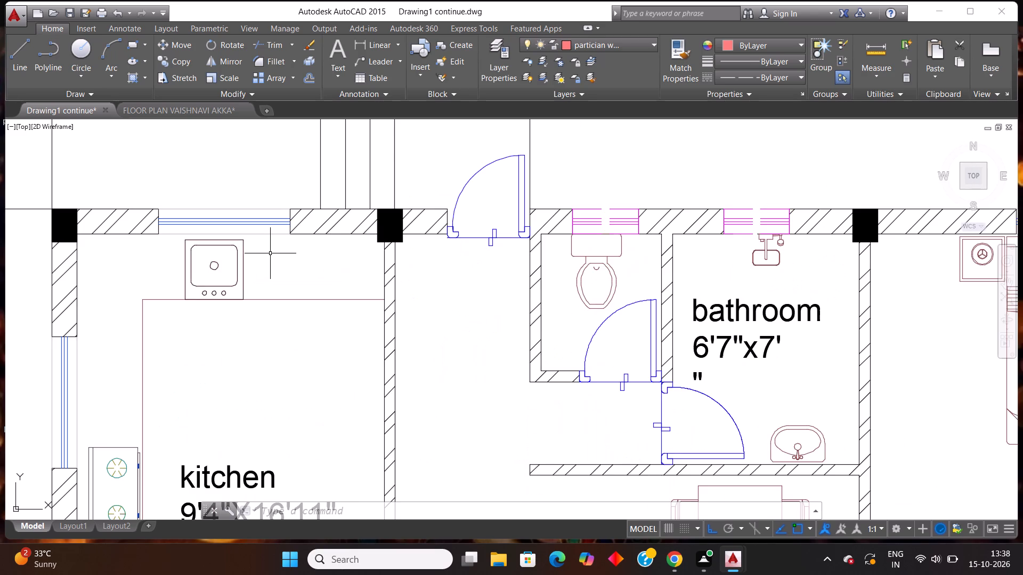
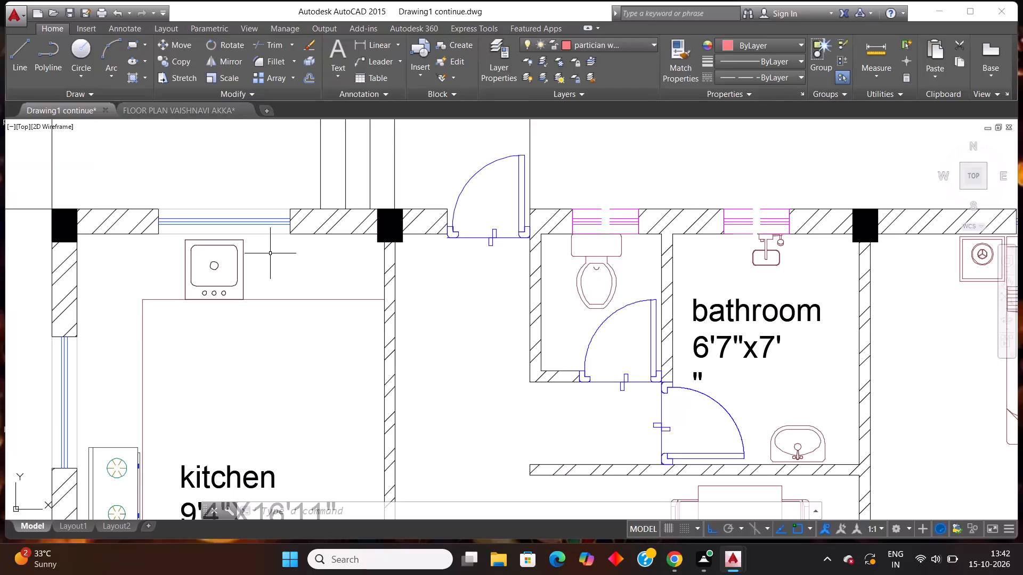
# Replace the text of the living label above the staircase with DINING and, on a second line, 13'1"X9'3".
pyautogui.scroll(-7, 218, 338)
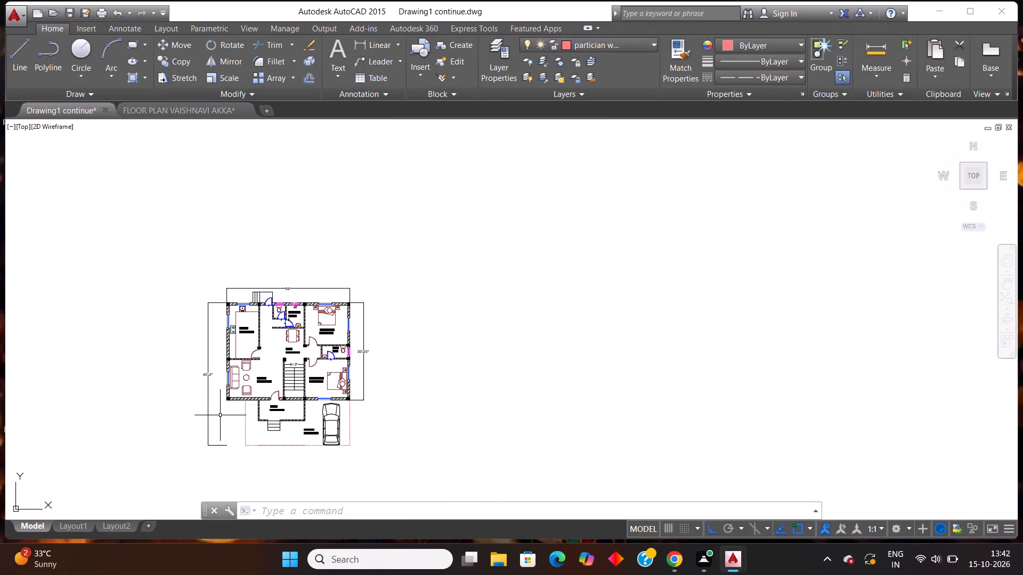
pyautogui.scroll(1, 221, 424)
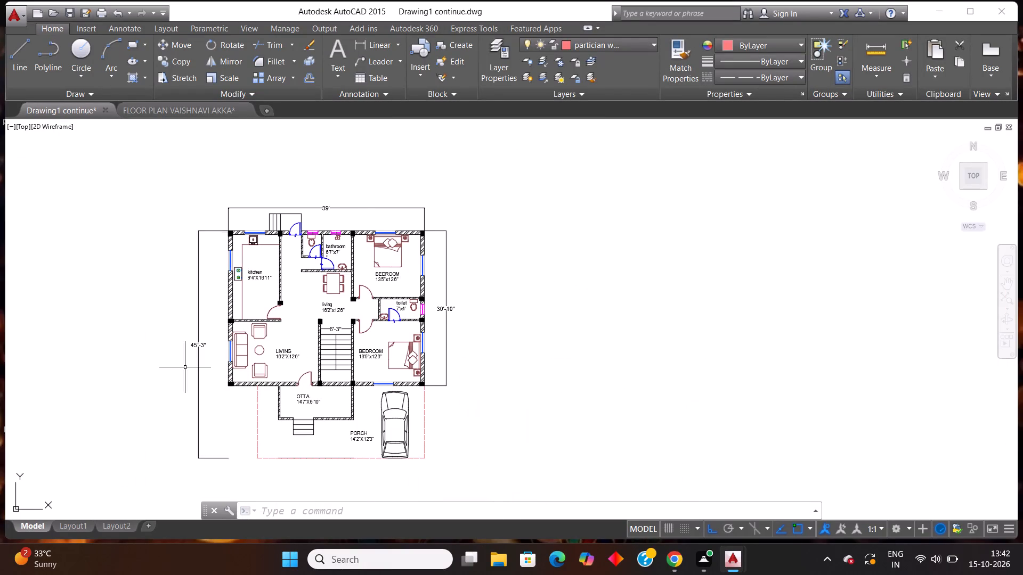
pyautogui.scroll(1, 185, 367)
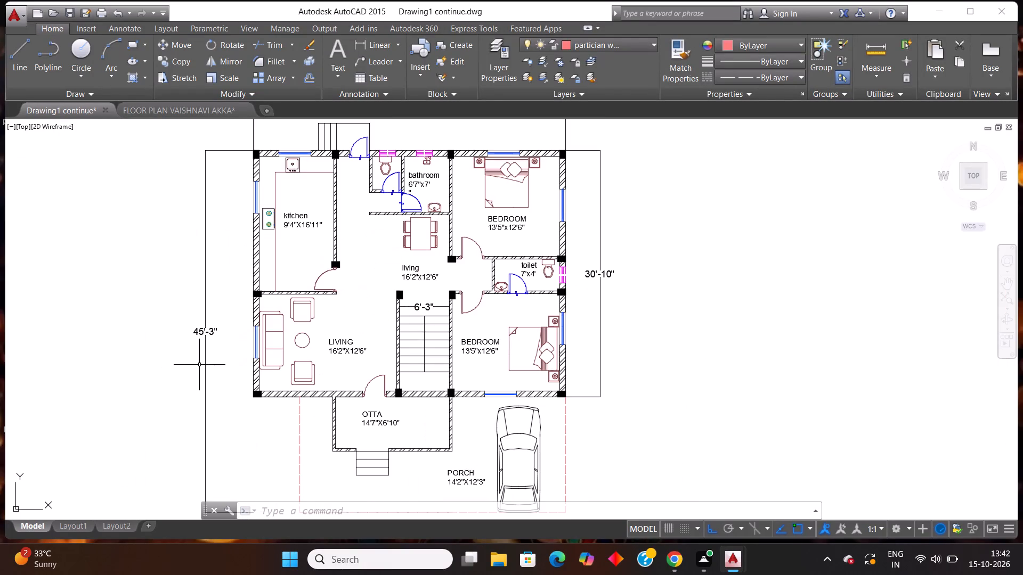
pyautogui.scroll(2, 452, 295)
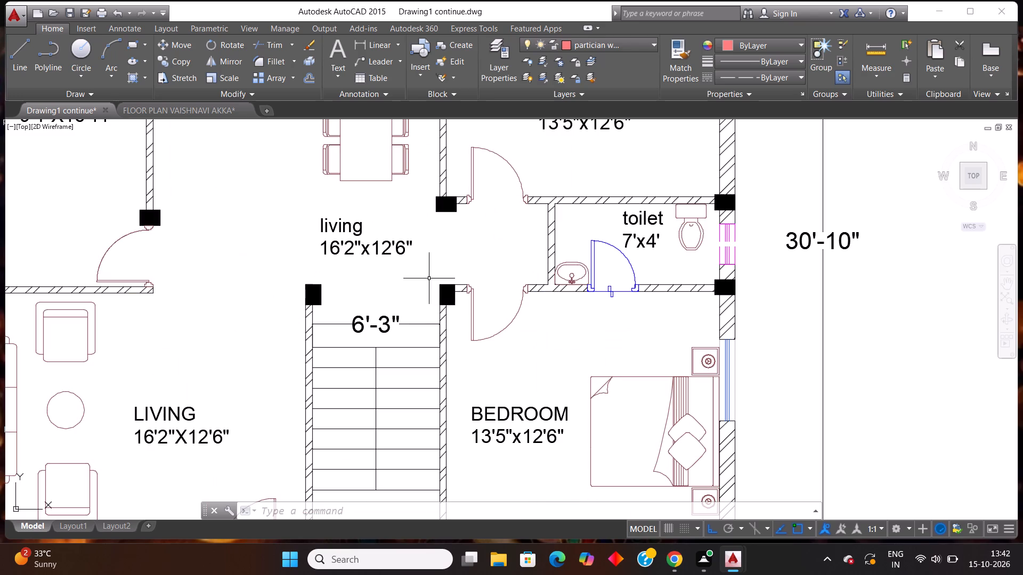
pyautogui.doubleClick(406, 250)
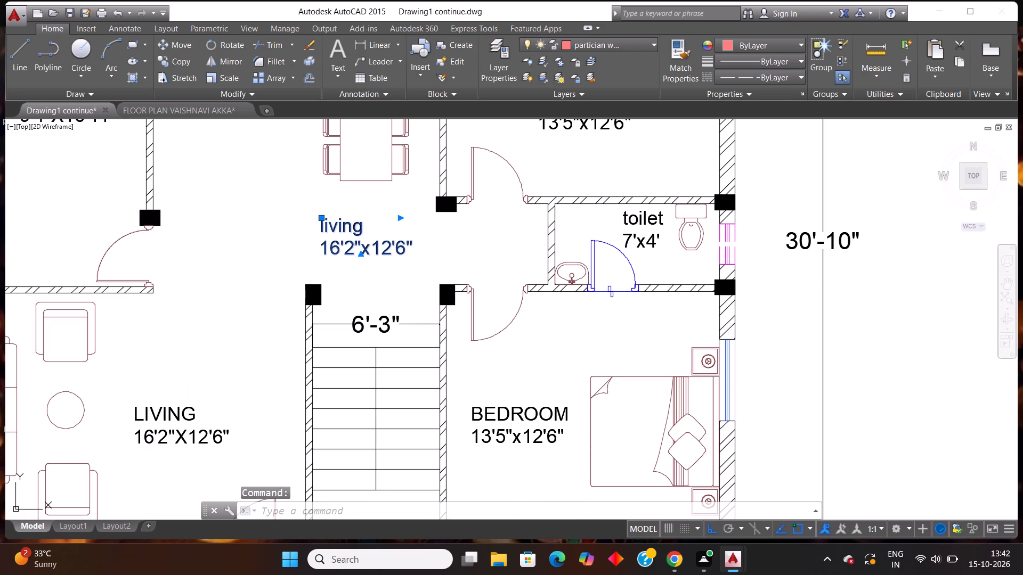
pyautogui.press('BackSpace')
pyautogui.press('BackSpace')
pyautogui.press('BackSpace')
pyautogui.press('BackSpace')
pyautogui.press('BackSpace')
pyautogui.press('BackSpace')
pyautogui.press('BackSpace')
pyautogui.press('BackSpace')
pyautogui.press('BackSpace')
pyautogui.press('BackSpace')
pyautogui.press('BackSpace')
pyautogui.press('BackSpace')
pyautogui.press('BackSpace')
pyautogui.press('BackSpace')
pyautogui.press('BackSpace')
pyautogui.press('BackSpace')
pyautogui.press('BackSpace')
pyautogui.press('BackSpace')
pyautogui.press('BackSpace')
pyautogui.press('BackSpace')
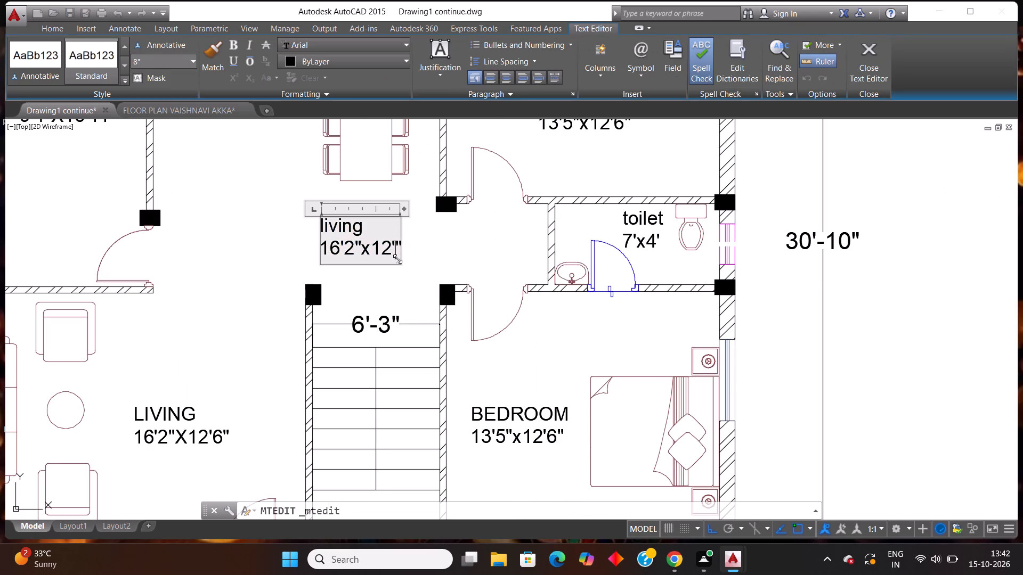
pyautogui.press('BackSpace')
pyautogui.press('BackSpace')
pyautogui.press('BackSpace')
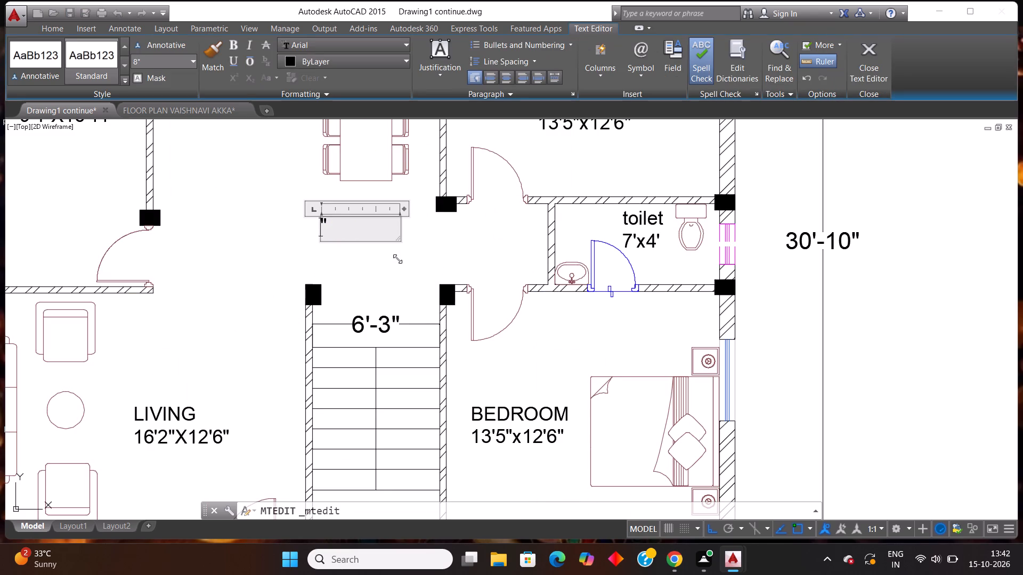
pyautogui.write('DINING')
pyautogui.press('space')
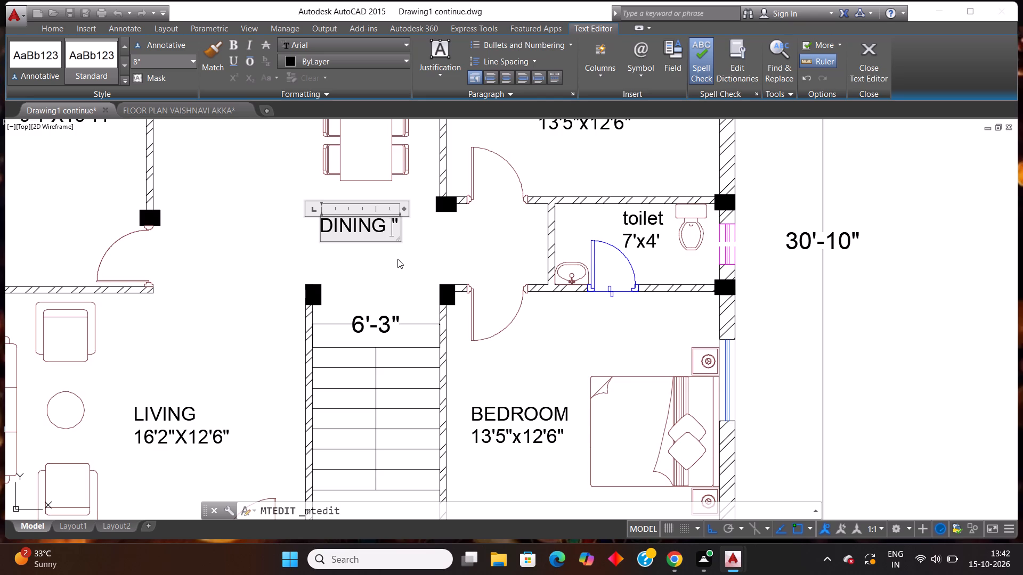
pyautogui.press('Return')
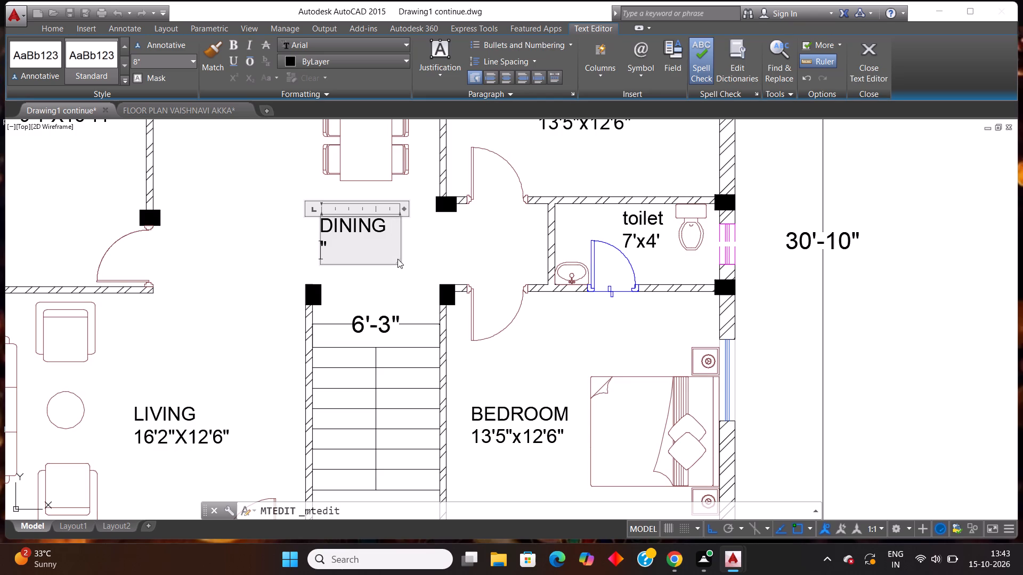
pyautogui.write("13'")
pyautogui.write('1"')
pyautogui.press('x')
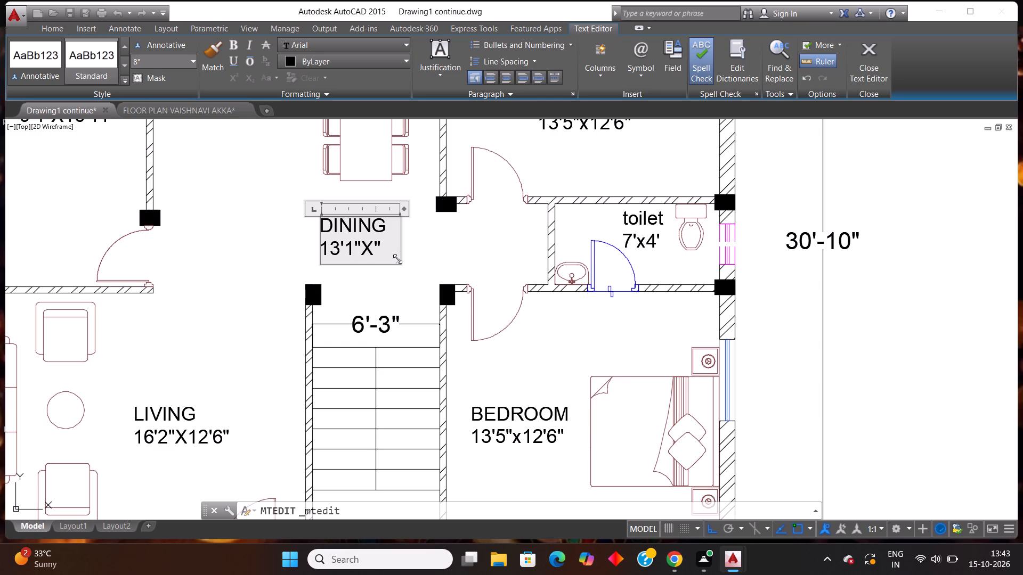
pyautogui.write("9'")
pyautogui.press('3')
pyautogui.click(434, 246)
pyautogui.press('Escape')
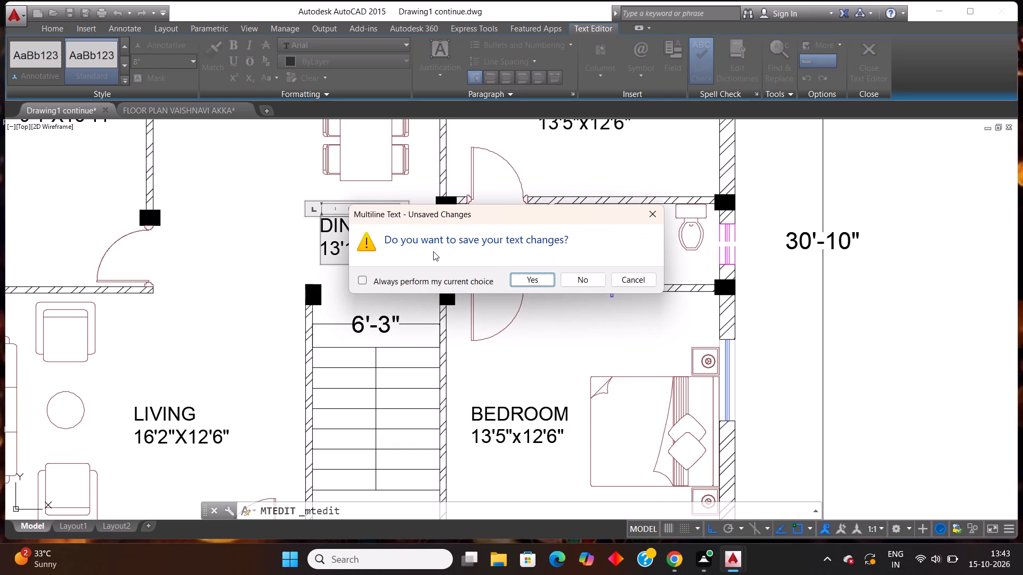
pyautogui.click(650, 216)
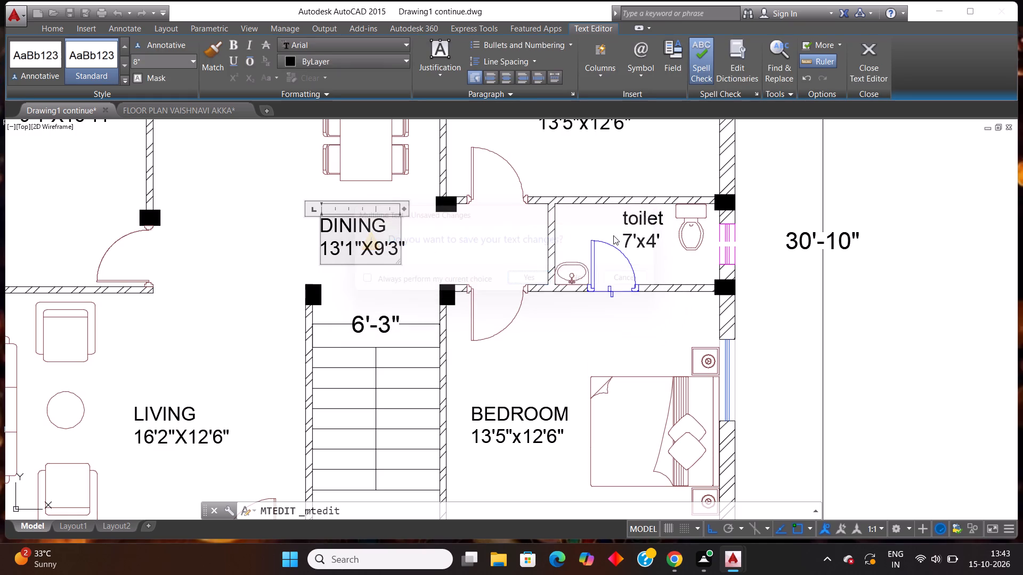
pyautogui.click(419, 229)
# Move the DINING label from above the staircase to the open floor on the kitchen side of the dining table.
pyautogui.click(417, 270)
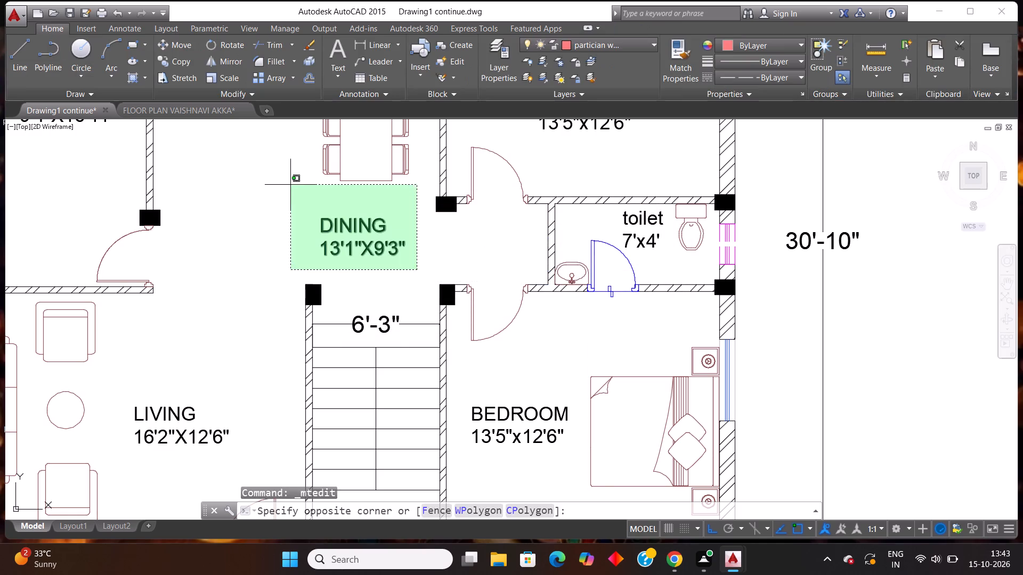
pyautogui.click(290, 185)
pyautogui.scroll(-1, 362, 315)
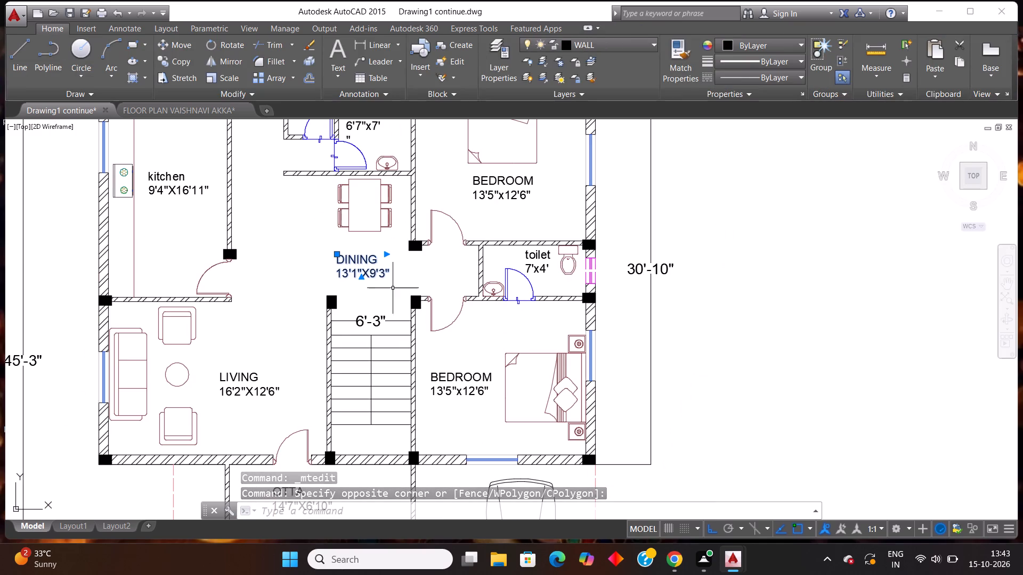
pyautogui.moveTo(361, 277); pyautogui.dragTo(298, 238)
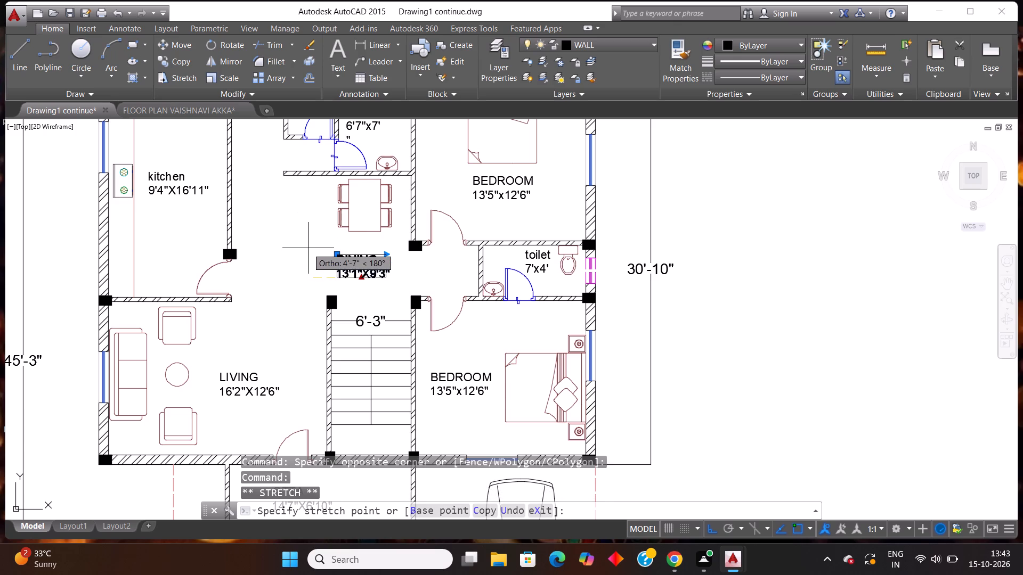
pyautogui.press('Escape')
pyautogui.moveTo(360, 260); pyautogui.dragTo(324, 237)
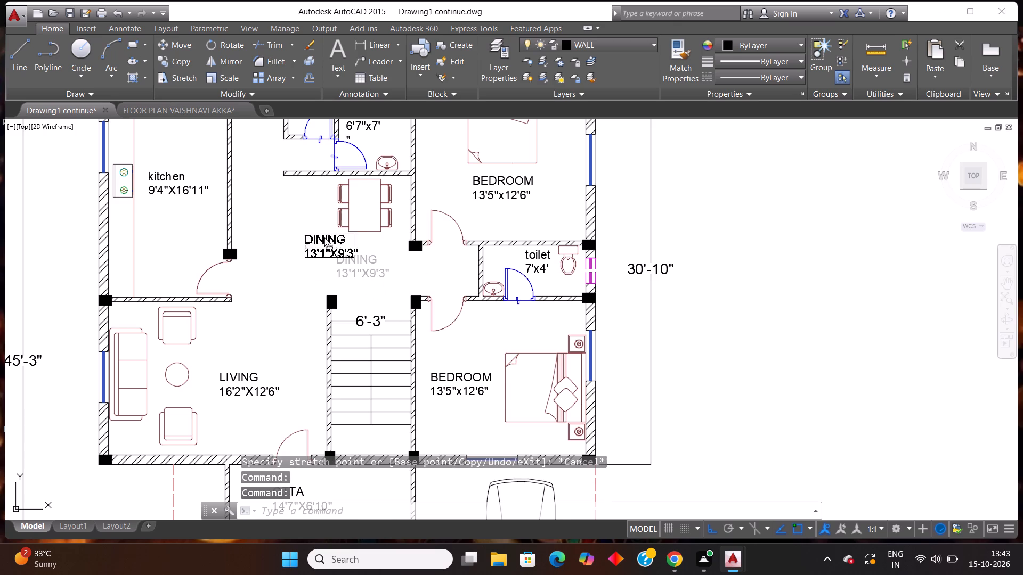
pyautogui.moveTo(324, 237); pyautogui.dragTo(302, 201)
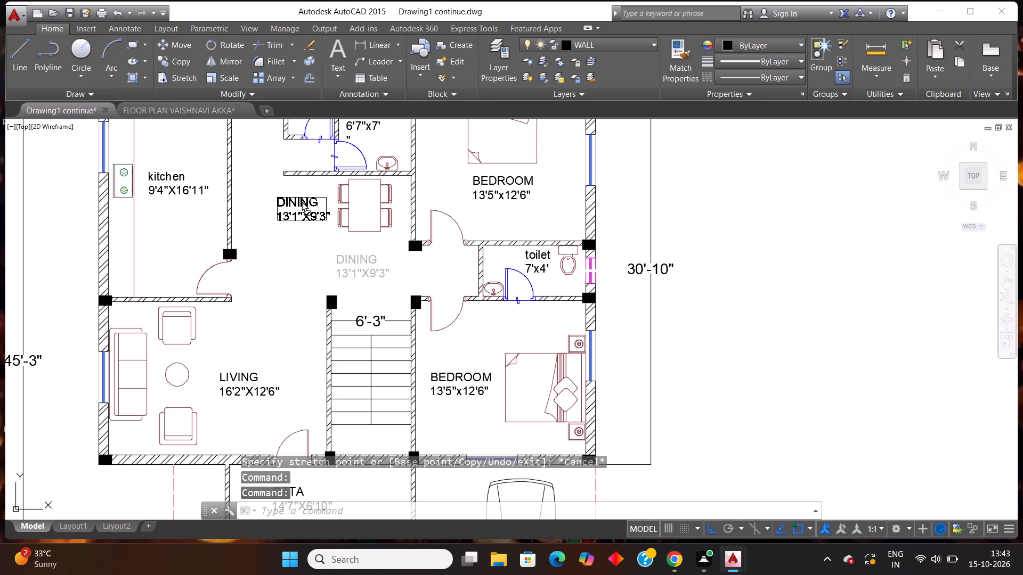
pyautogui.moveTo(302, 201); pyautogui.dragTo(303, 201)
# Examine the overall floor plan, checking the room labels, furniture layout and outer dimensions.
pyautogui.scroll(-2, 347, 298)
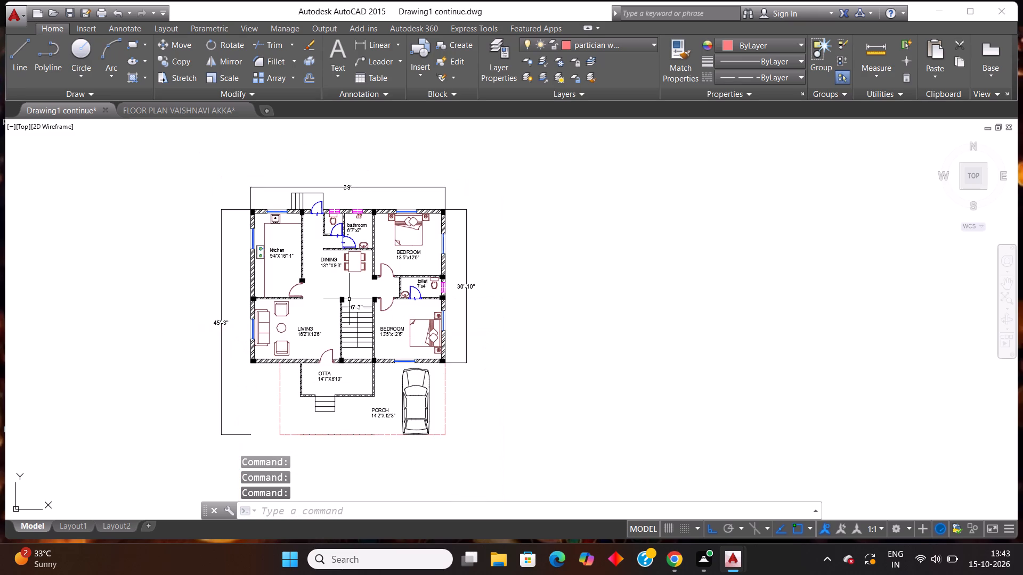
pyautogui.scroll(-2, 349, 299)
pyautogui.scroll(1, 311, 310)
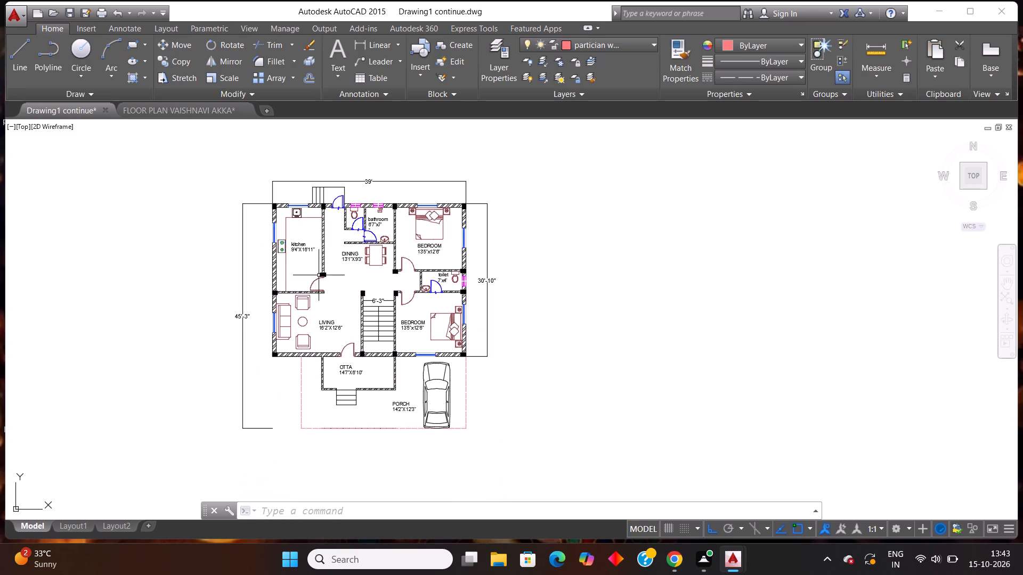
pyautogui.scroll(-1, 405, 267)
pyautogui.scroll(2, 368, 286)
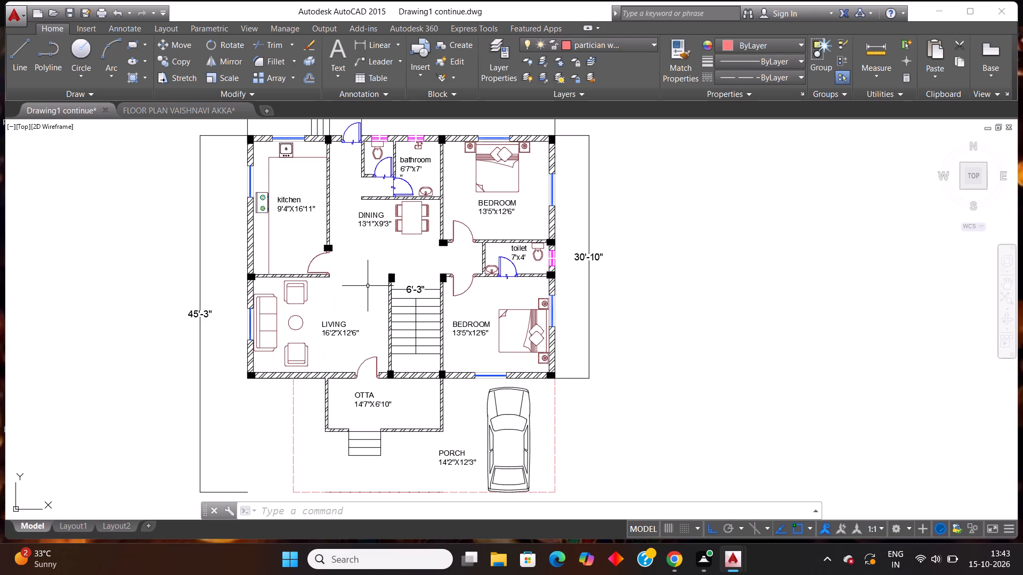
pyautogui.scroll(-1, 368, 286)
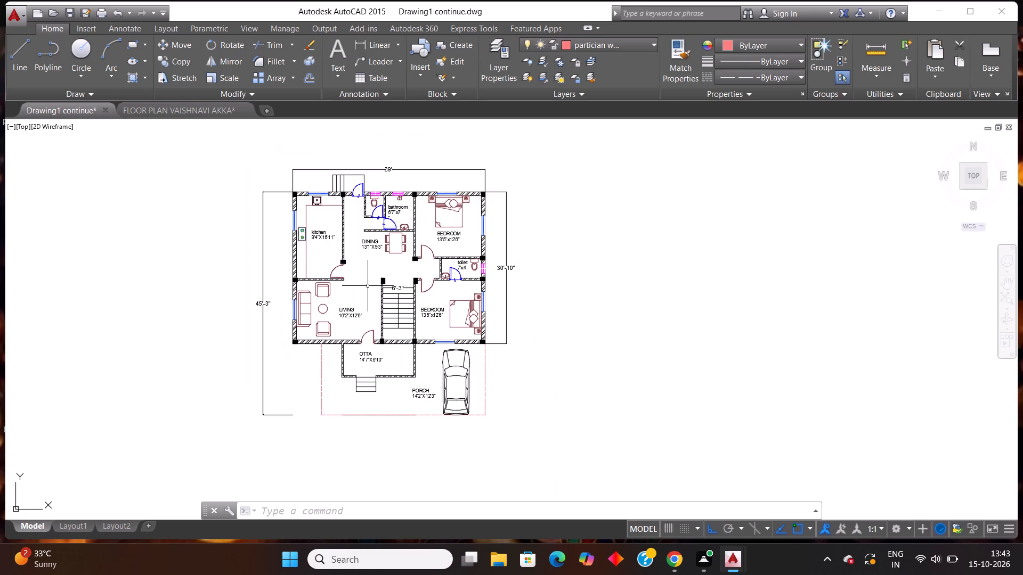
pyautogui.scroll(1, 382, 336)
pyautogui.scroll(-1, 382, 336)
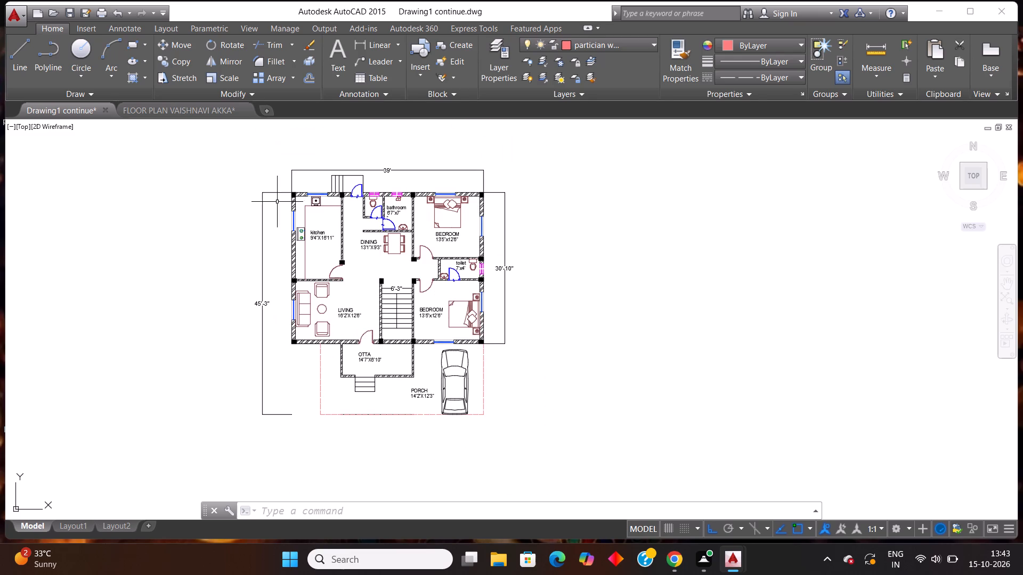
pyautogui.scroll(1, 284, 187)
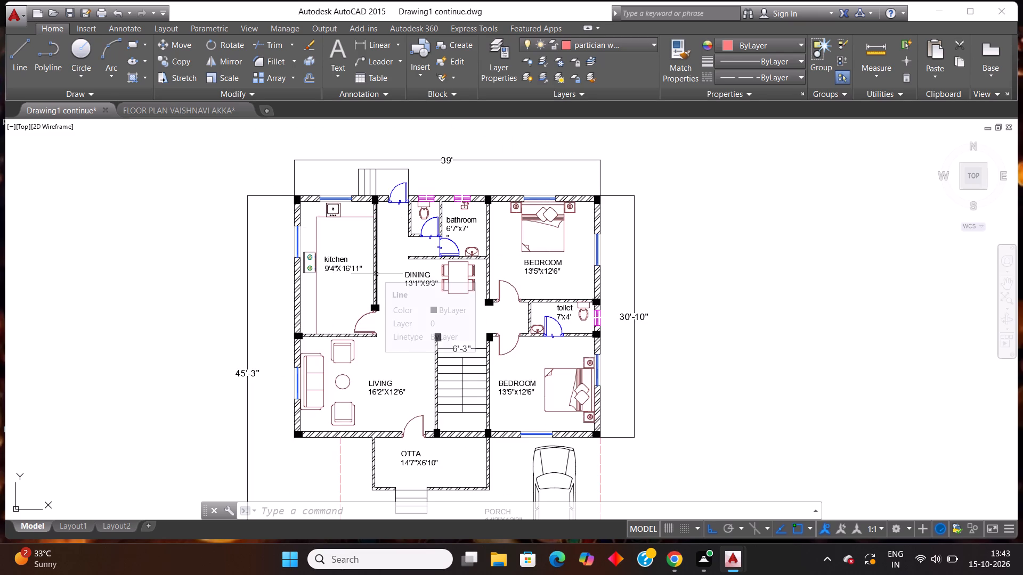
pyautogui.press('Escape')
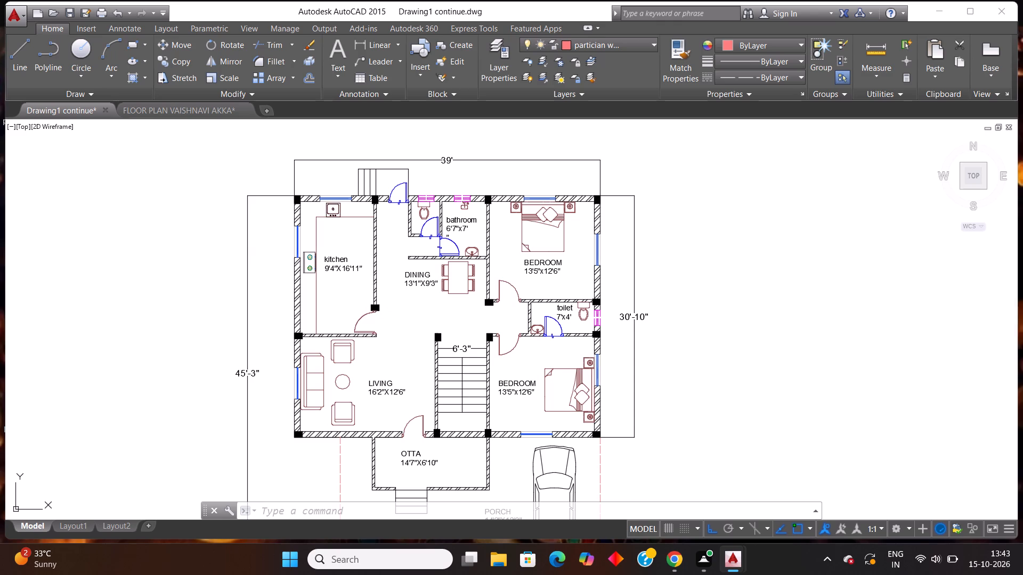
pyautogui.scroll(-1, 378, 281)
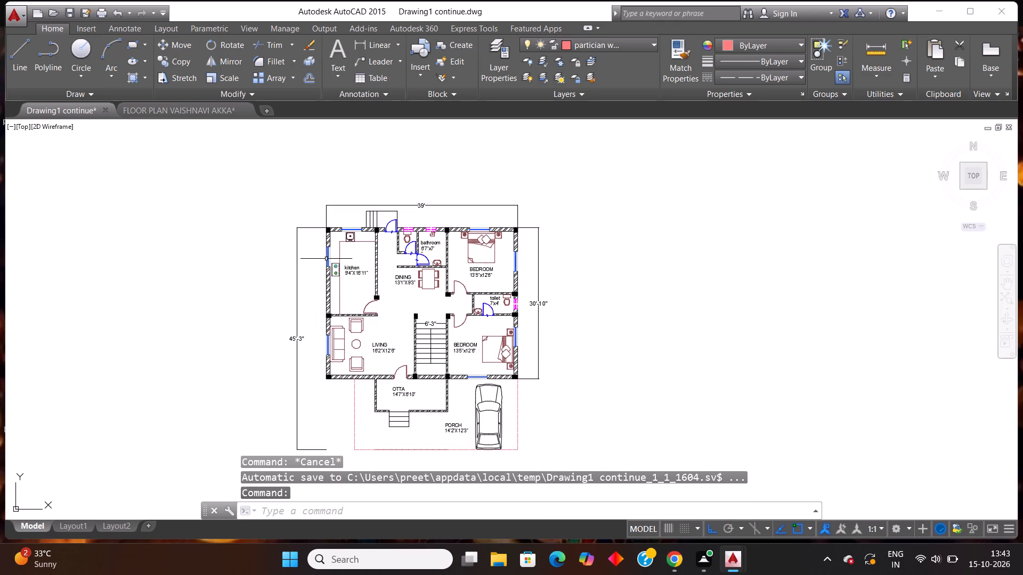
# Draw a three-sided projection outline with lines outside the upper bedroom's window behind the bed, extending slightly past both window ends.
pyautogui.scroll(2, 488, 246)
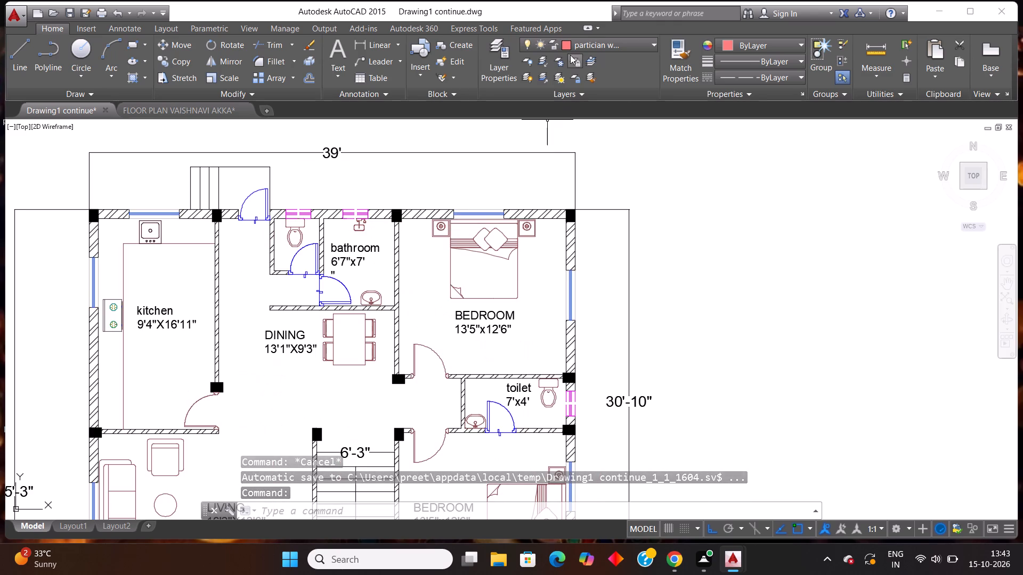
pyautogui.press('l')
pyautogui.press('Return')
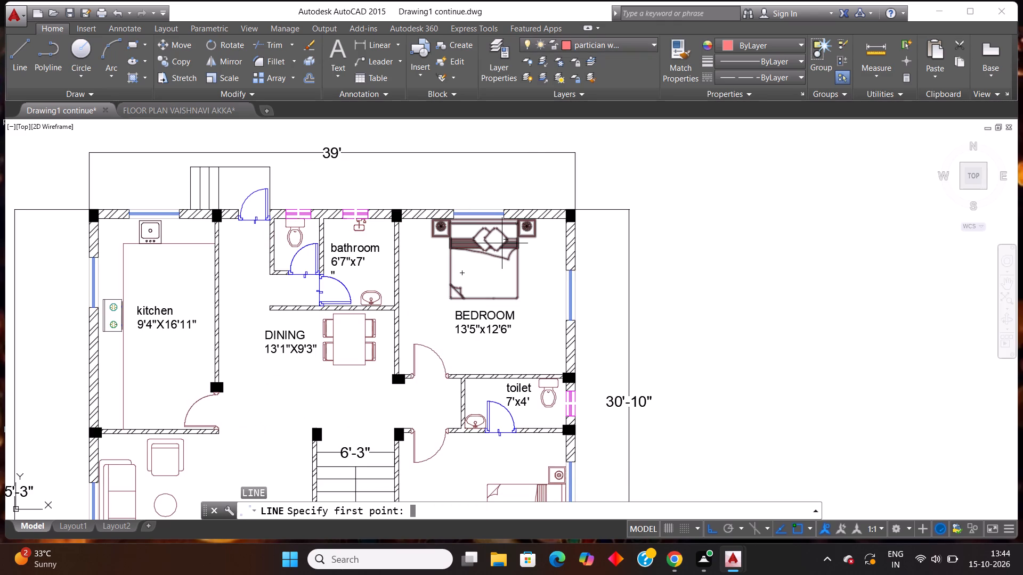
pyautogui.scroll(2, 481, 194)
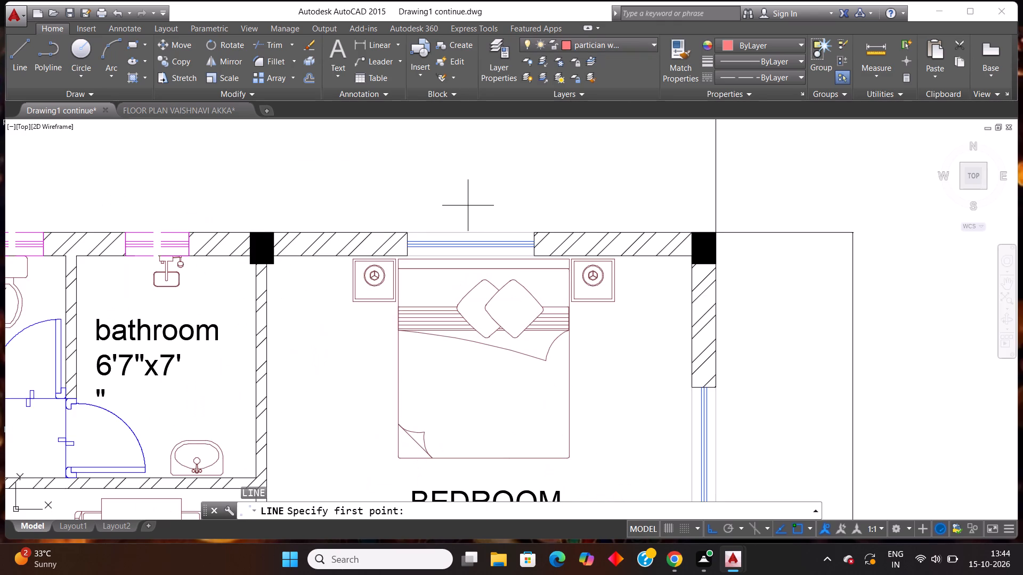
pyautogui.click(381, 233)
pyautogui.click(377, 208)
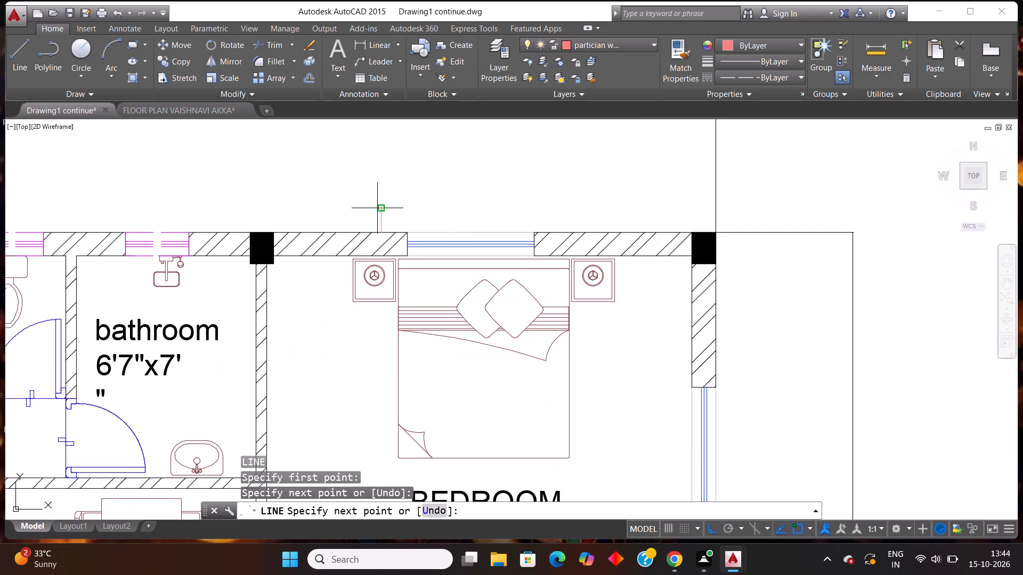
pyautogui.click(563, 203)
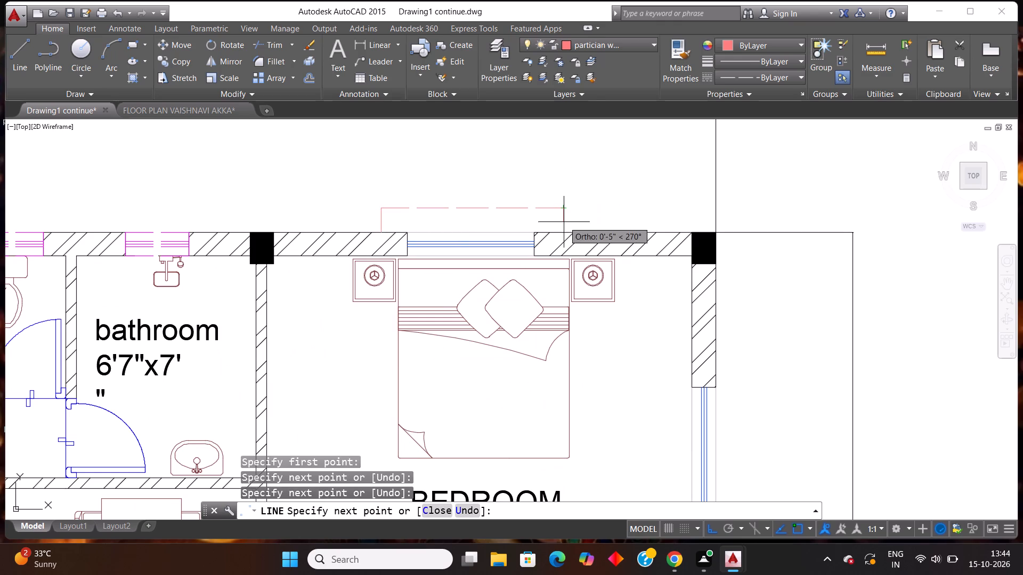
pyautogui.click(564, 231)
pyautogui.press('Return')
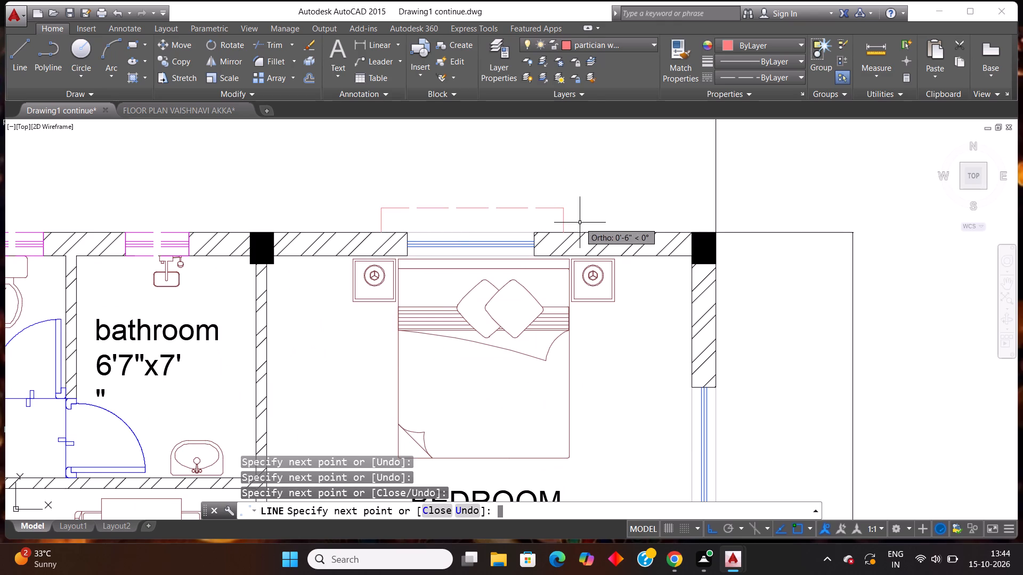
# Draw a three-sided line outline outside the upper bedroom's east-wall window, projecting about 0'-11" and about 5'-11" long.
pyautogui.press('Return')
pyautogui.scroll(-1, 573, 224)
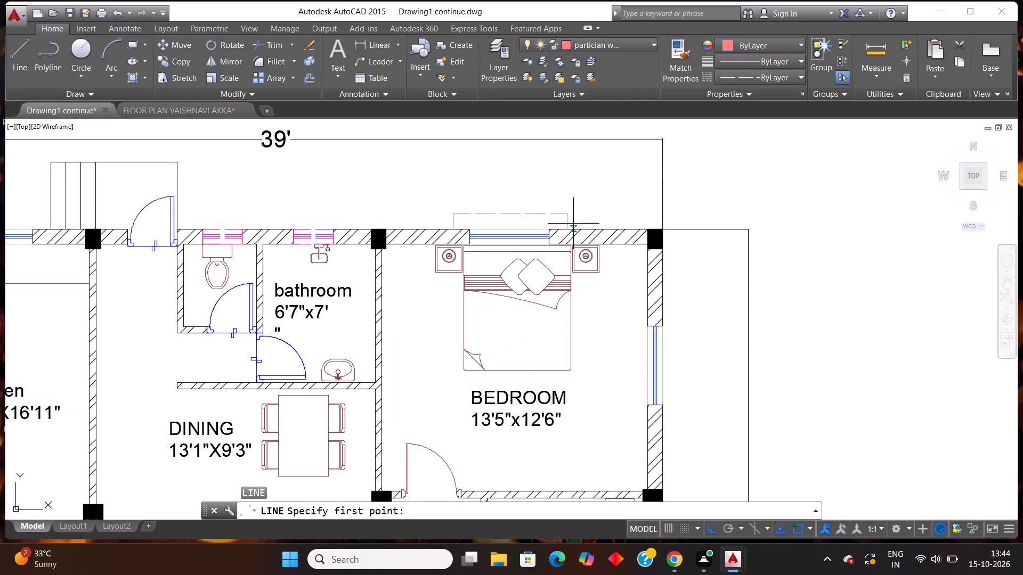
pyautogui.scroll(-2, 569, 212)
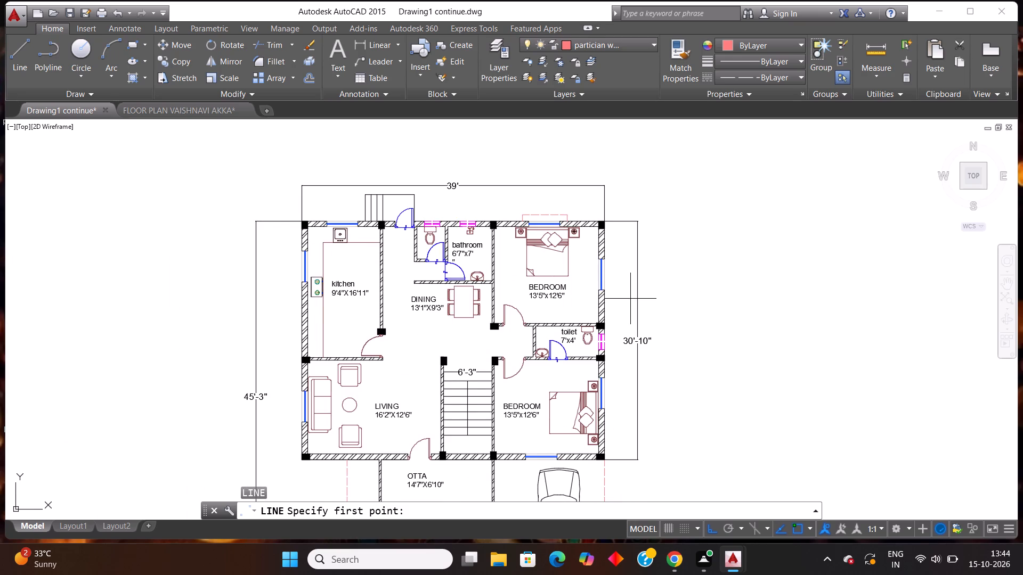
pyautogui.scroll(2, 630, 299)
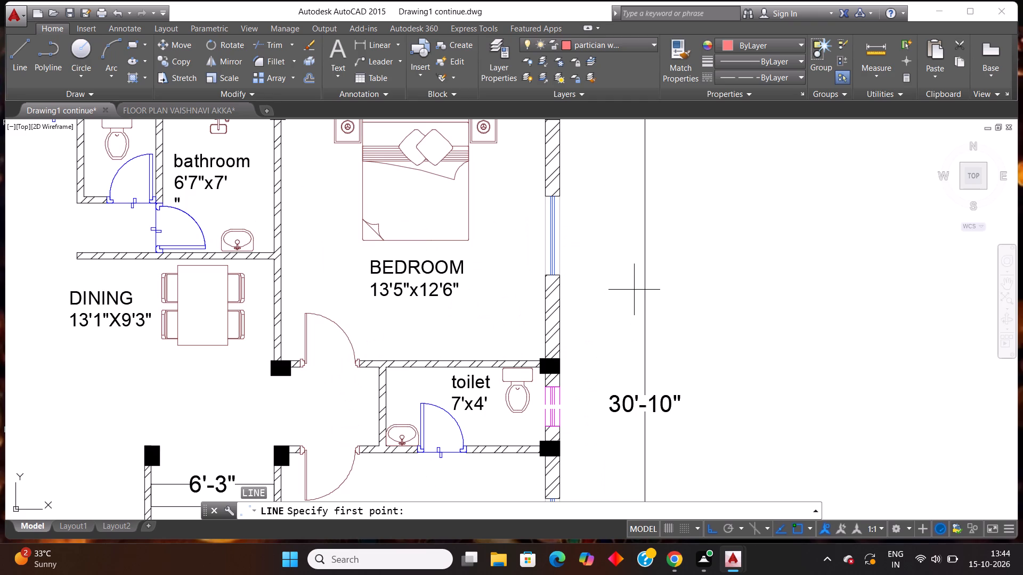
pyautogui.scroll(-2, 630, 254)
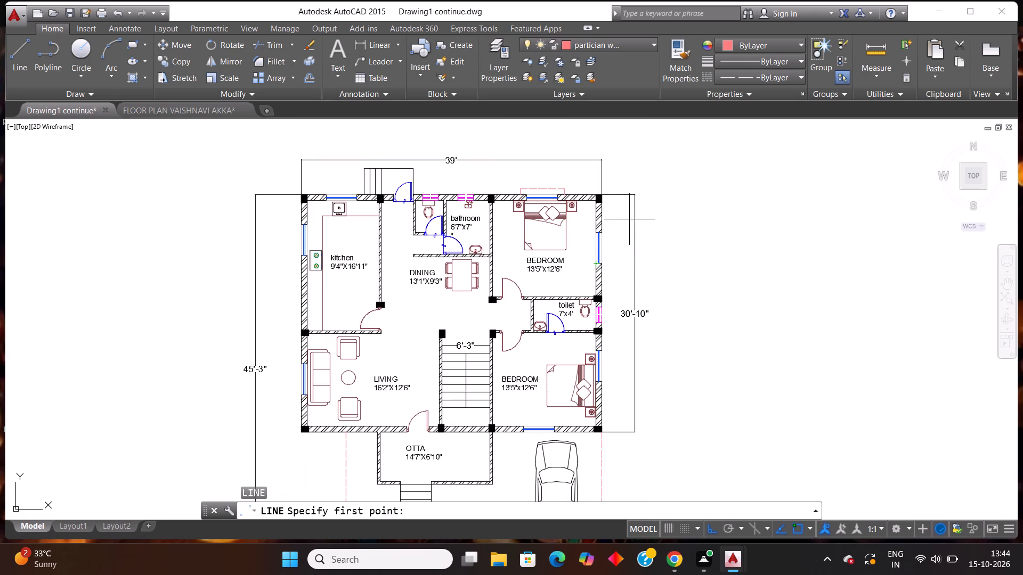
pyautogui.scroll(3, 629, 218)
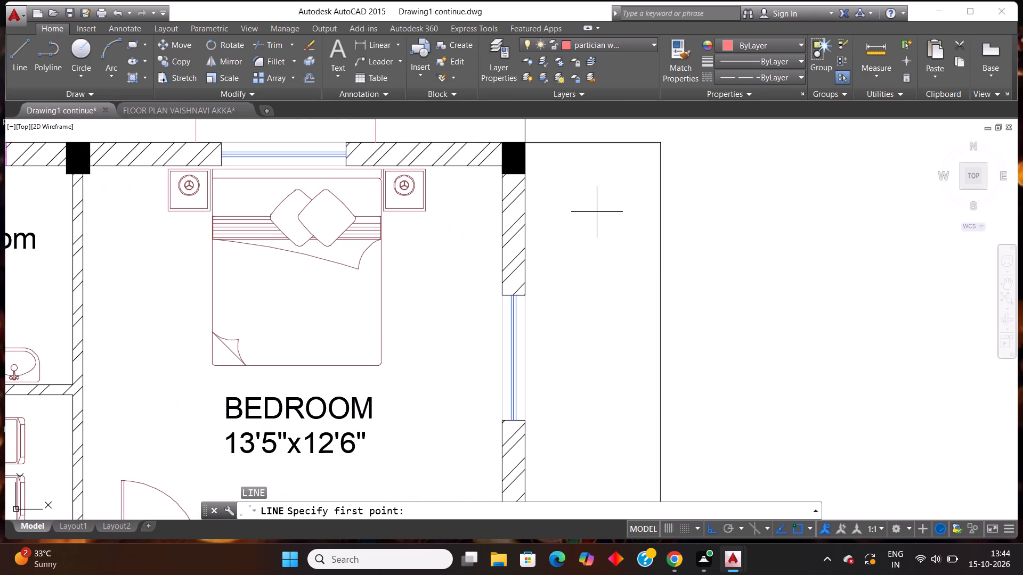
pyautogui.scroll(1, 597, 212)
pyautogui.scroll(-1, 524, 266)
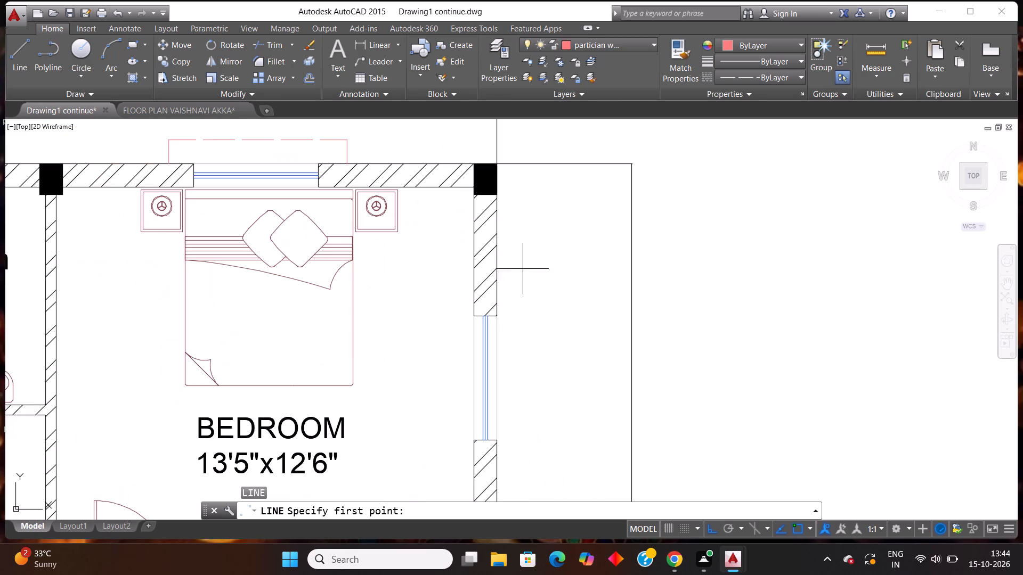
pyautogui.scroll(-1, 514, 292)
pyautogui.scroll(1, 505, 311)
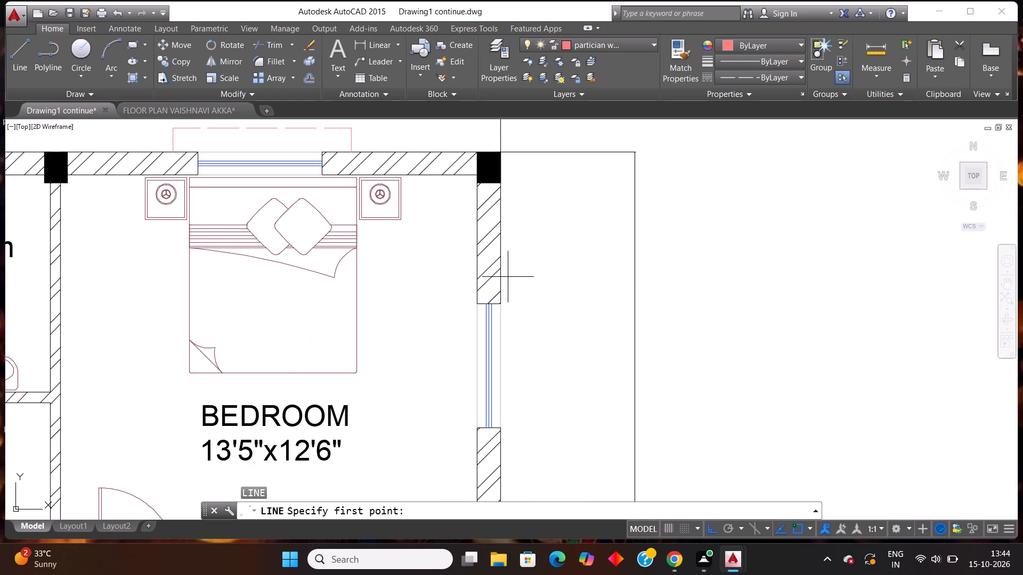
pyautogui.click(503, 277)
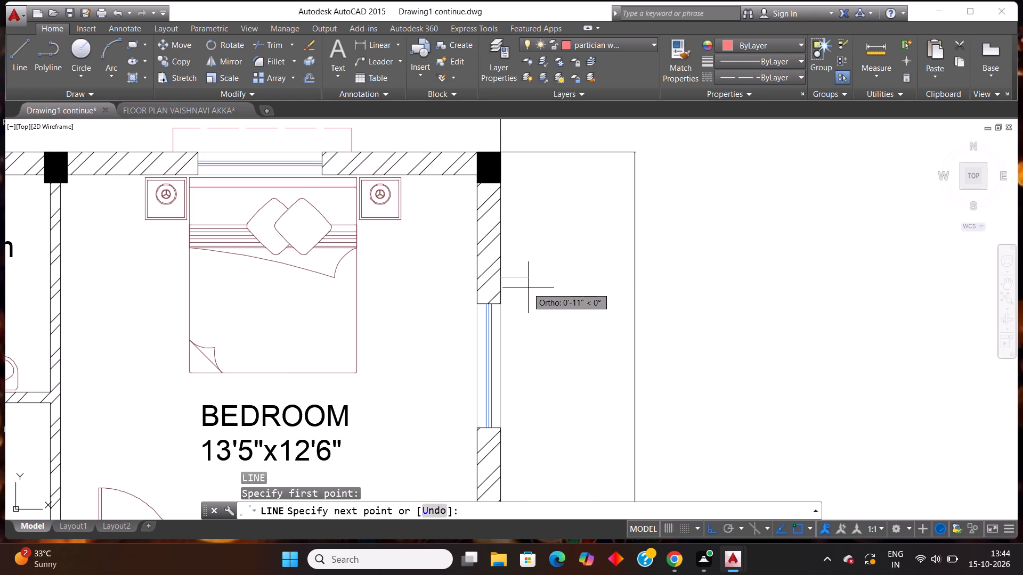
pyautogui.click(528, 287)
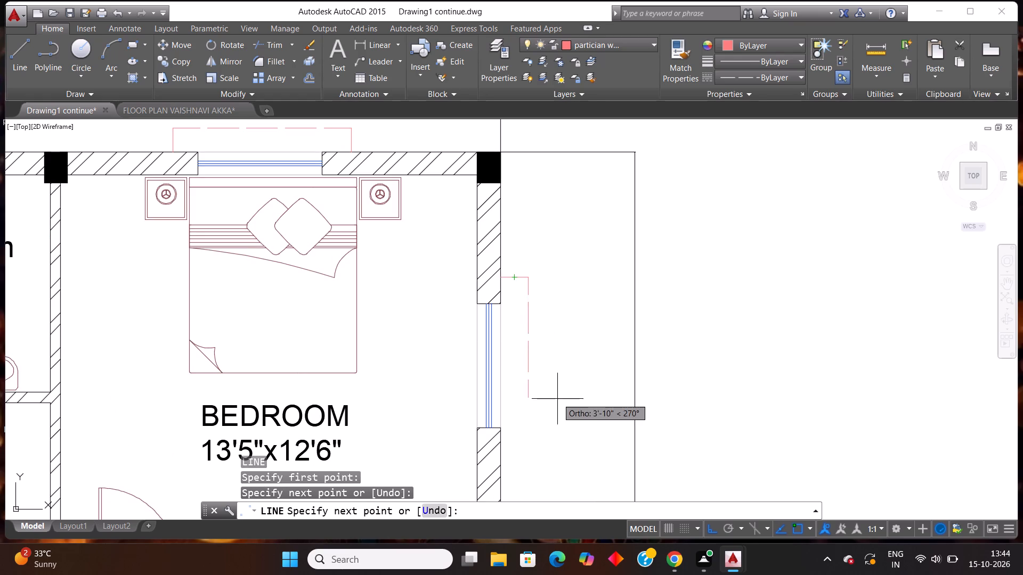
pyautogui.scroll(-2, 557, 380)
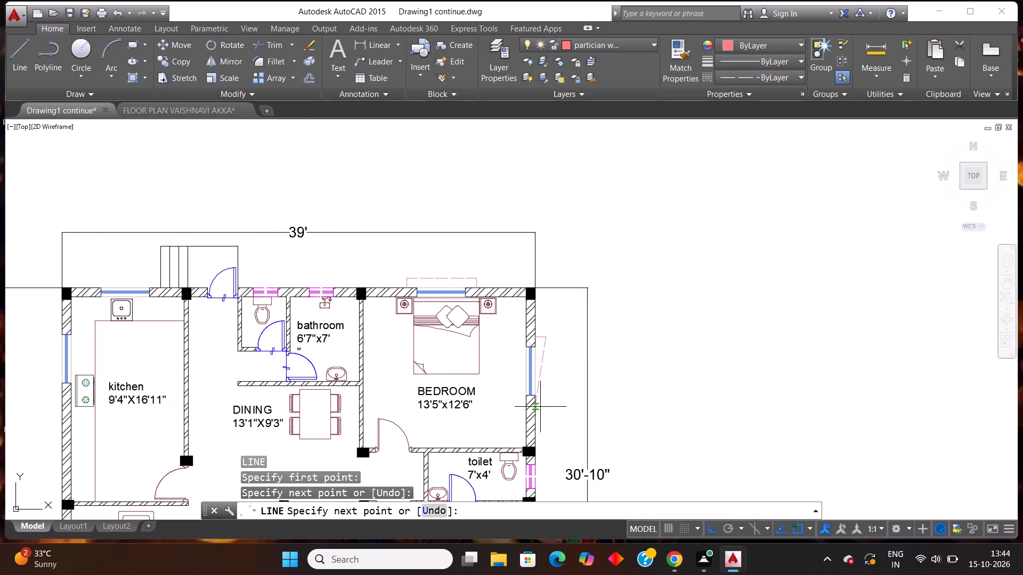
pyautogui.scroll(1, 548, 423)
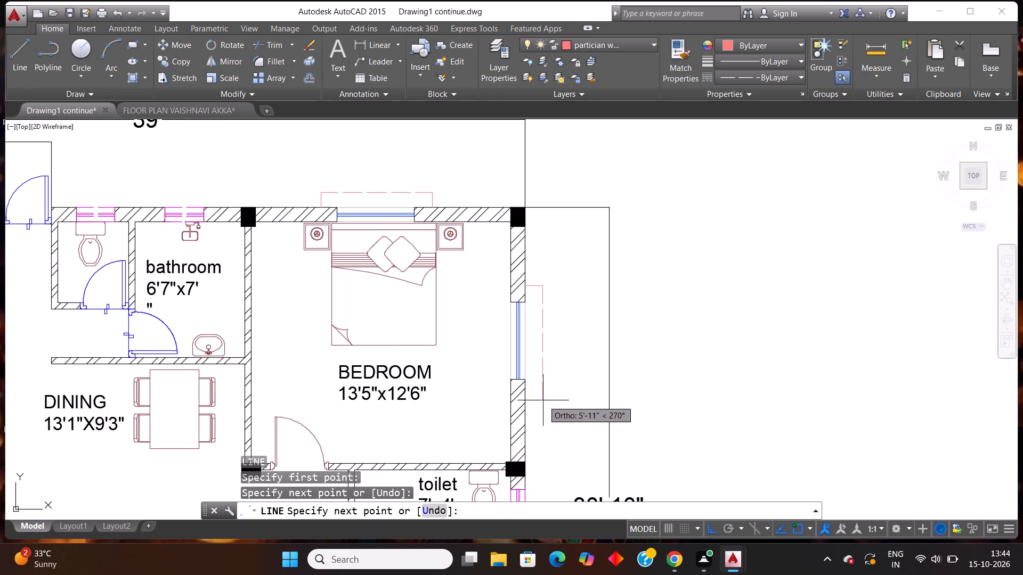
pyautogui.click(543, 400)
pyautogui.click(485, 411)
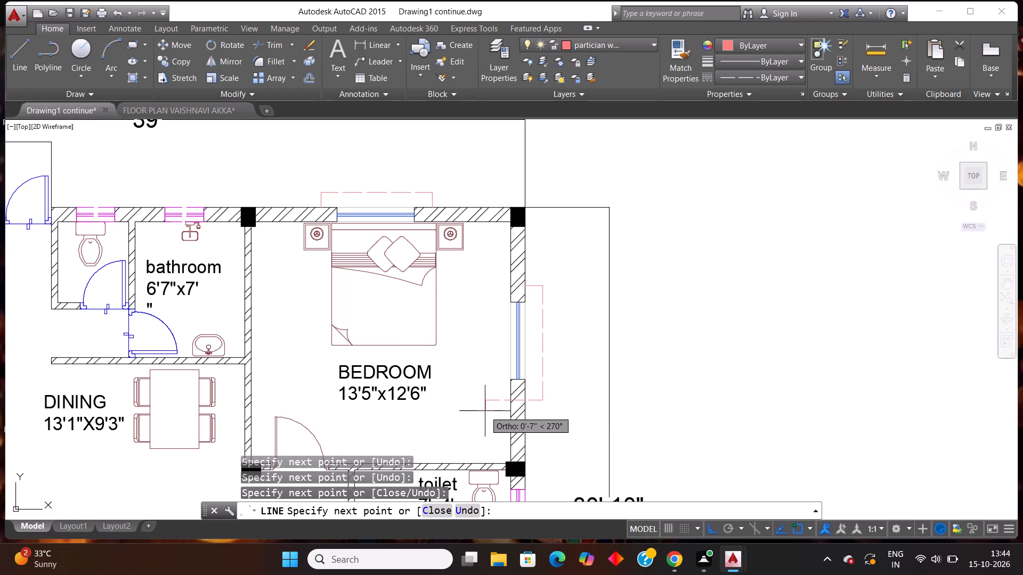
pyautogui.press('Escape')
# Trim the lower end line of the east window's projection outline where it runs through the wall into the bedroom.
pyautogui.write('TR')
pyautogui.press('Return')
pyautogui.press('Return')
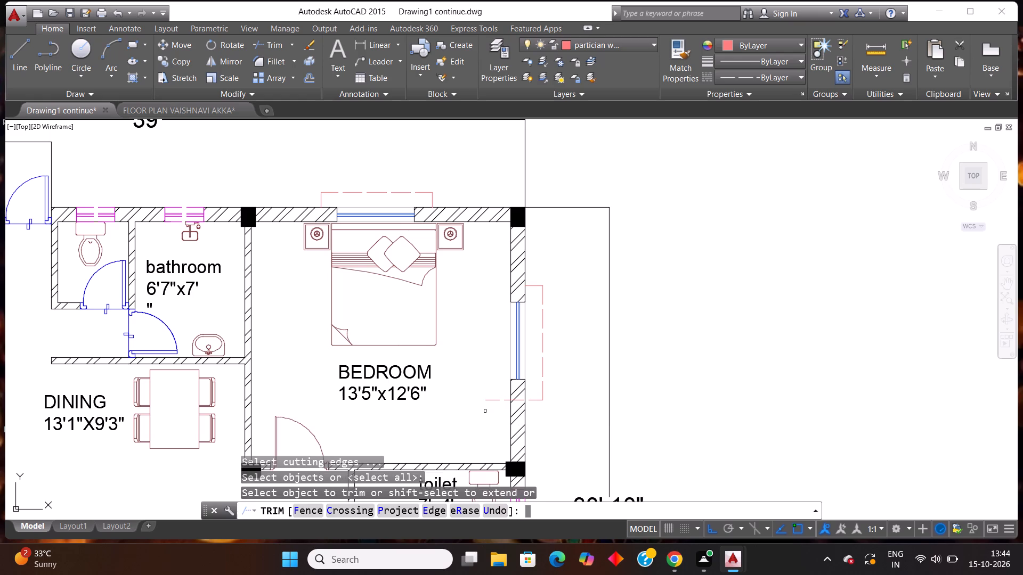
pyautogui.click(499, 406)
pyautogui.click(484, 379)
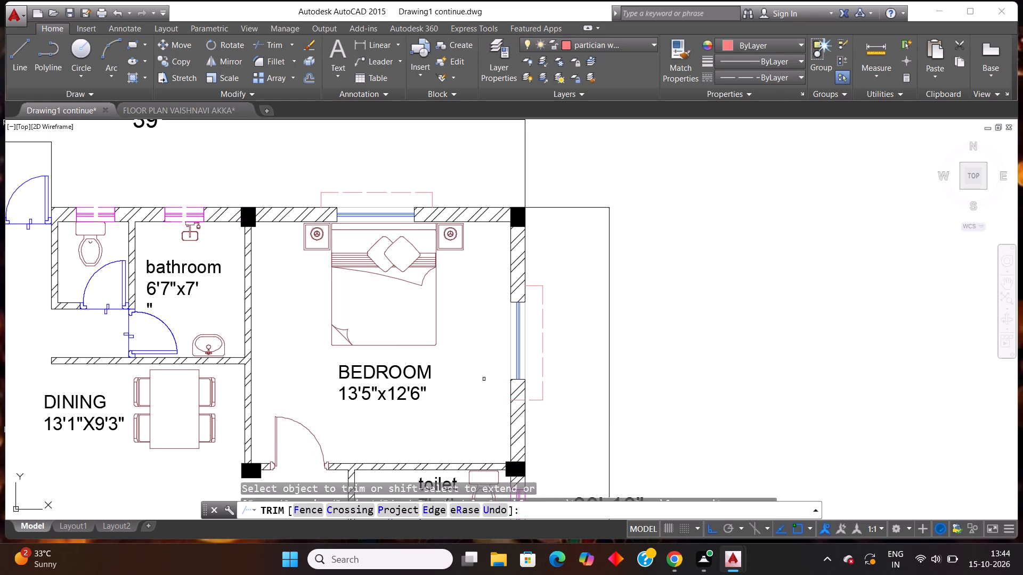
pyautogui.scroll(4, 537, 399)
pyautogui.click(474, 404)
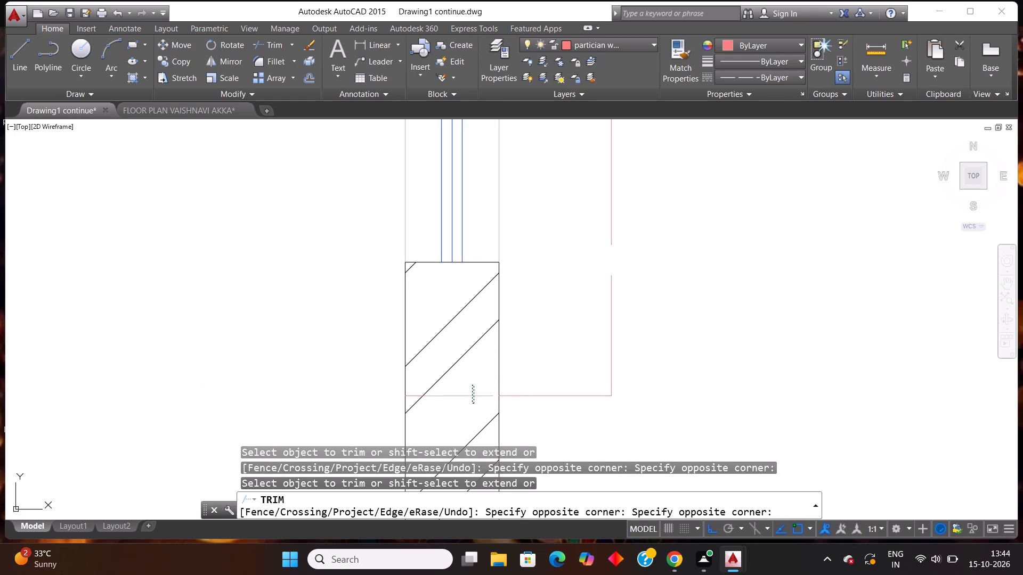
pyautogui.click(472, 385)
pyautogui.scroll(-3, 676, 311)
pyautogui.scroll(2, 634, 328)
pyautogui.scroll(3, 585, 339)
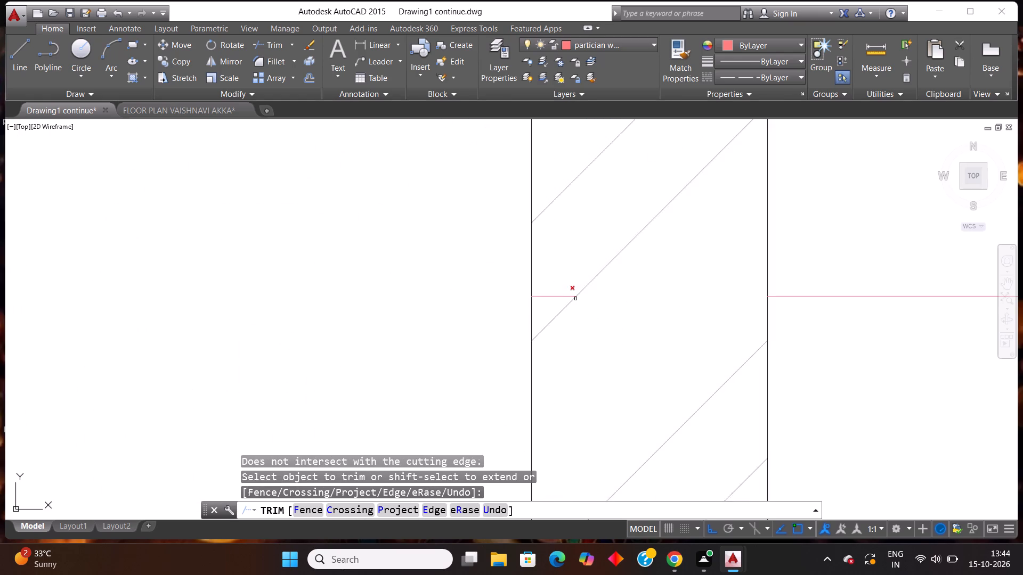
pyautogui.scroll(1, 551, 281)
pyautogui.click(547, 324)
pyautogui.click(537, 282)
pyautogui.scroll(-3, 538, 281)
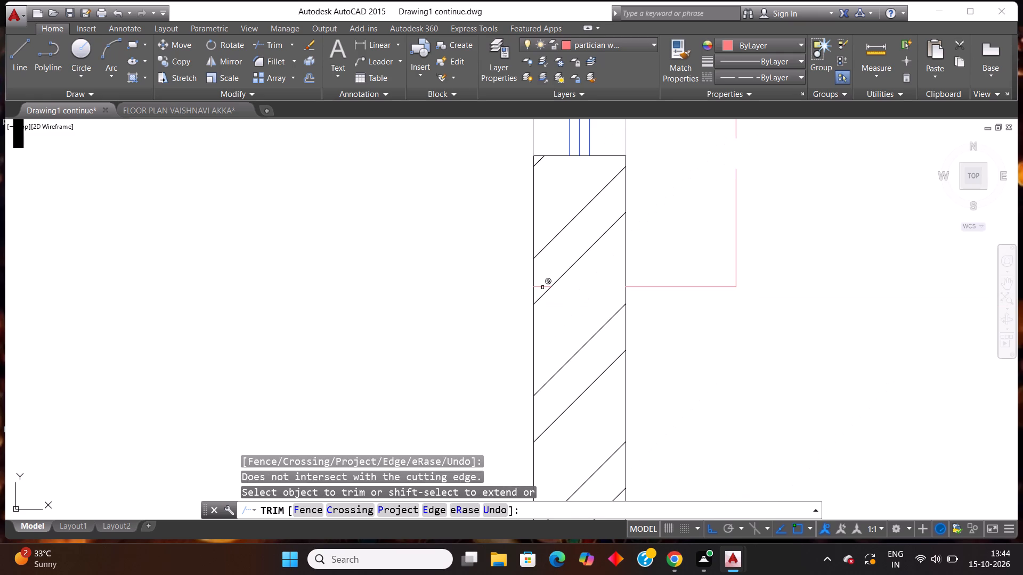
pyautogui.press('Escape')
# Erase the leftover piece of the projection line inside the hatched east wall.
pyautogui.scroll(2, 546, 286)
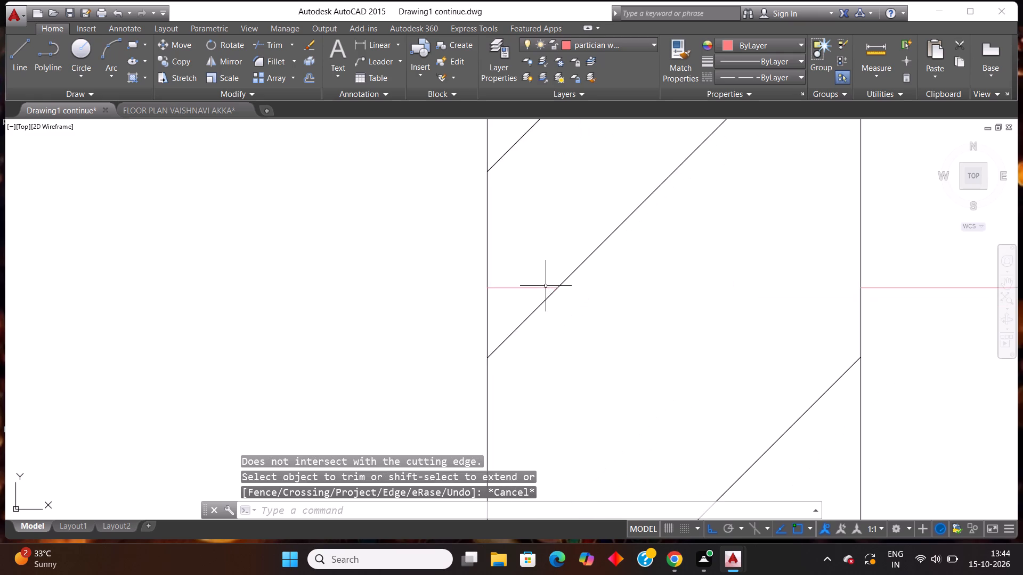
pyautogui.scroll(3, 546, 286)
pyautogui.click(514, 309)
pyautogui.click(500, 253)
pyautogui.press('Delete')
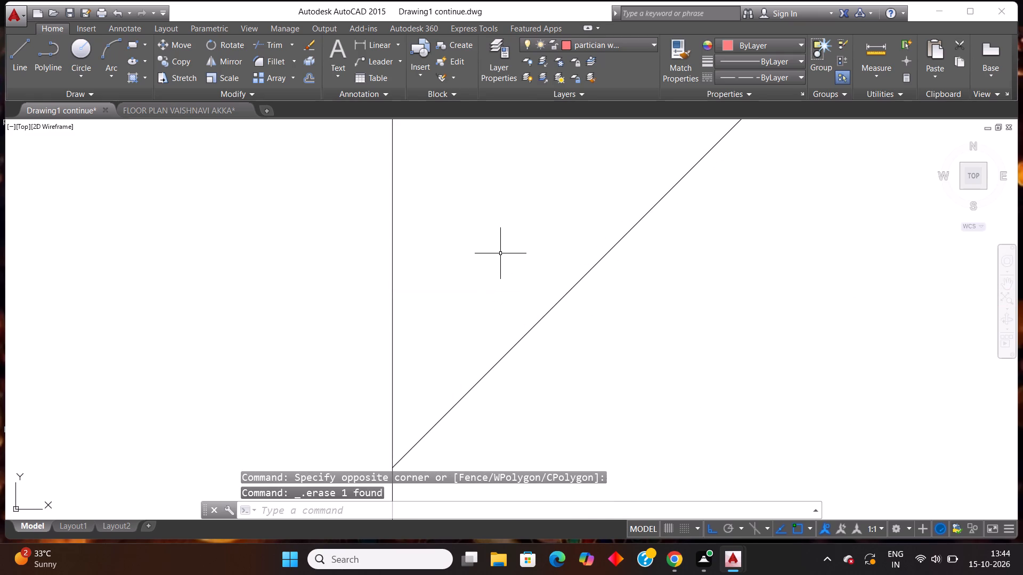
# Examine the overall floor plan, checking the projection outlines against the remaining windows.
pyautogui.scroll(-15, 481, 170)
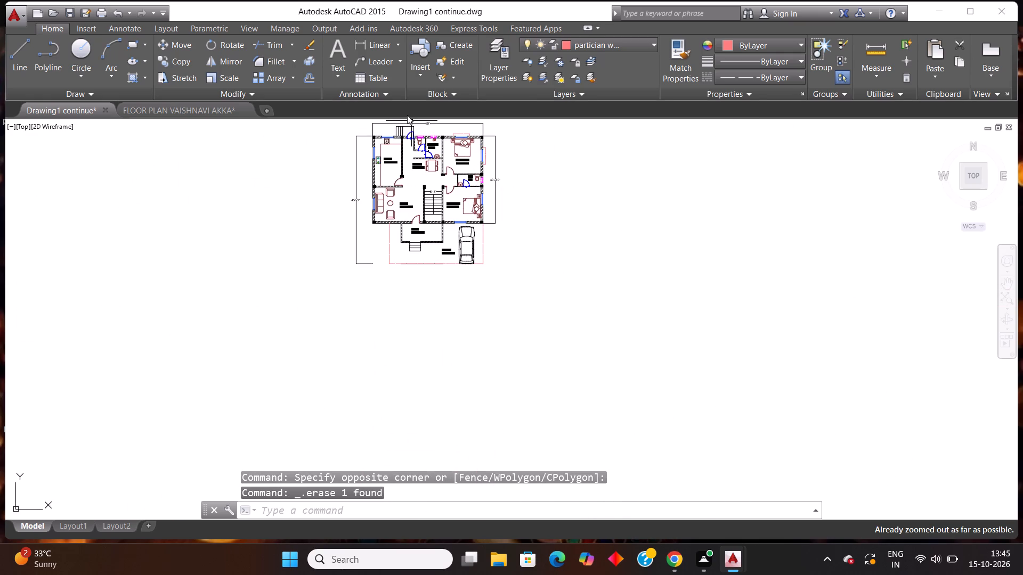
pyautogui.scroll(3, 453, 128)
pyautogui.scroll(-1, 453, 130)
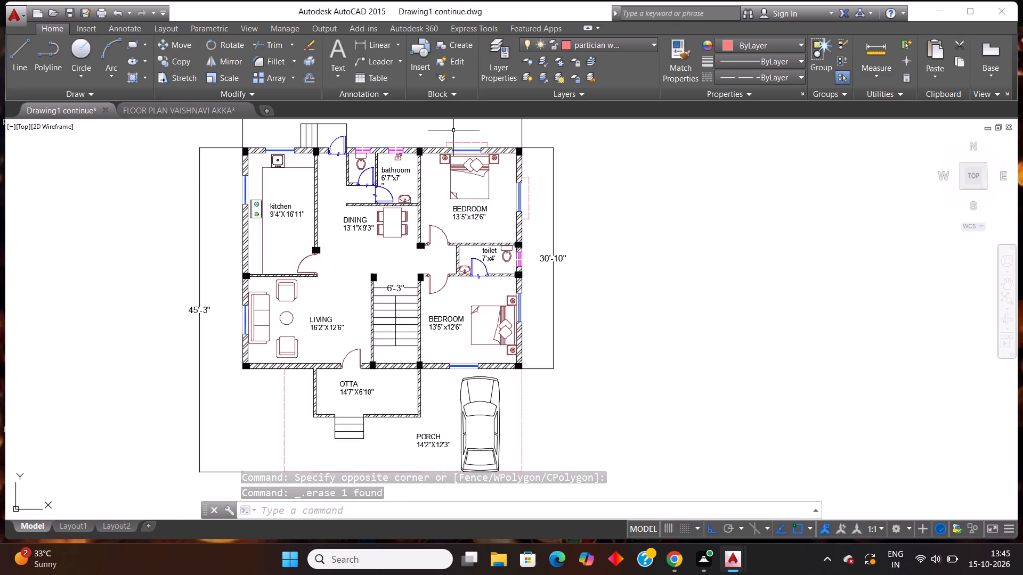
pyautogui.scroll(-1, 449, 133)
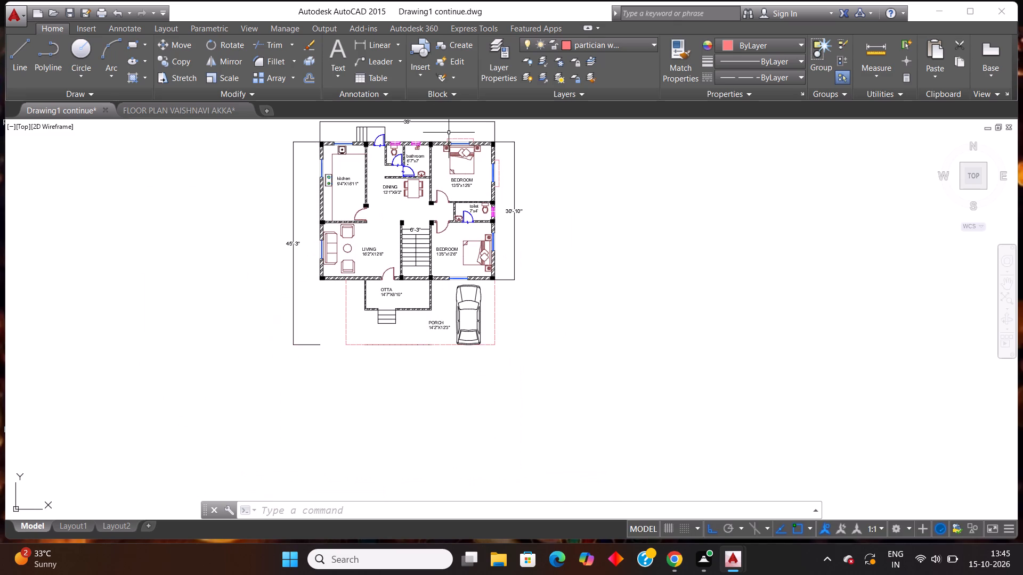
pyautogui.scroll(-2, 449, 133)
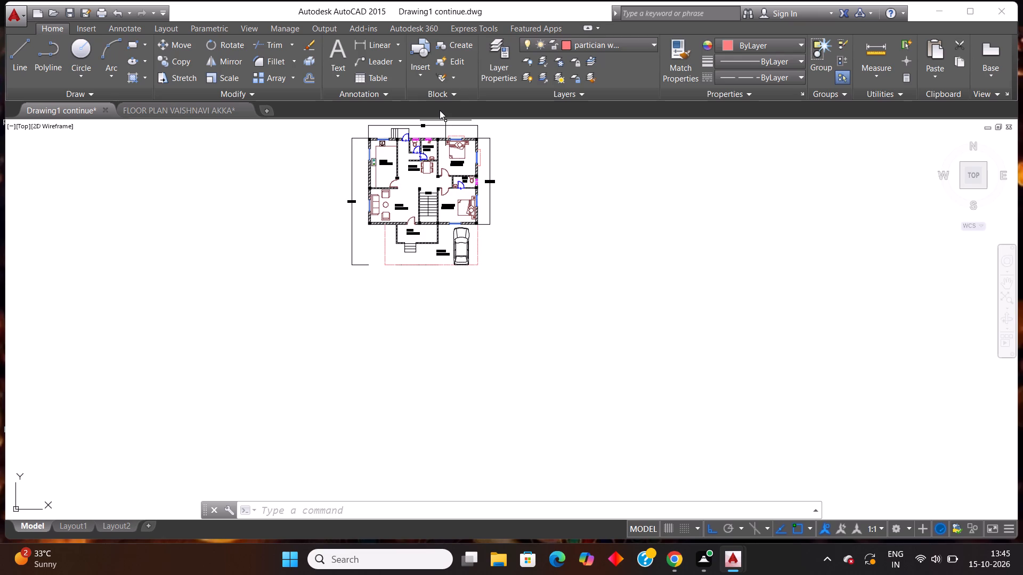
pyautogui.scroll(-3, 425, 172)
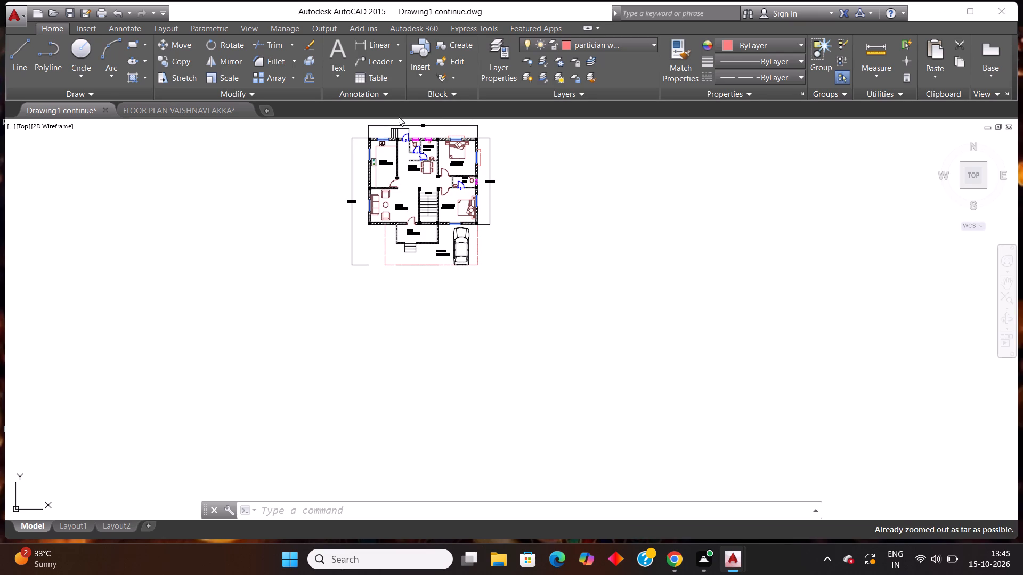
pyautogui.scroll(3, 431, 123)
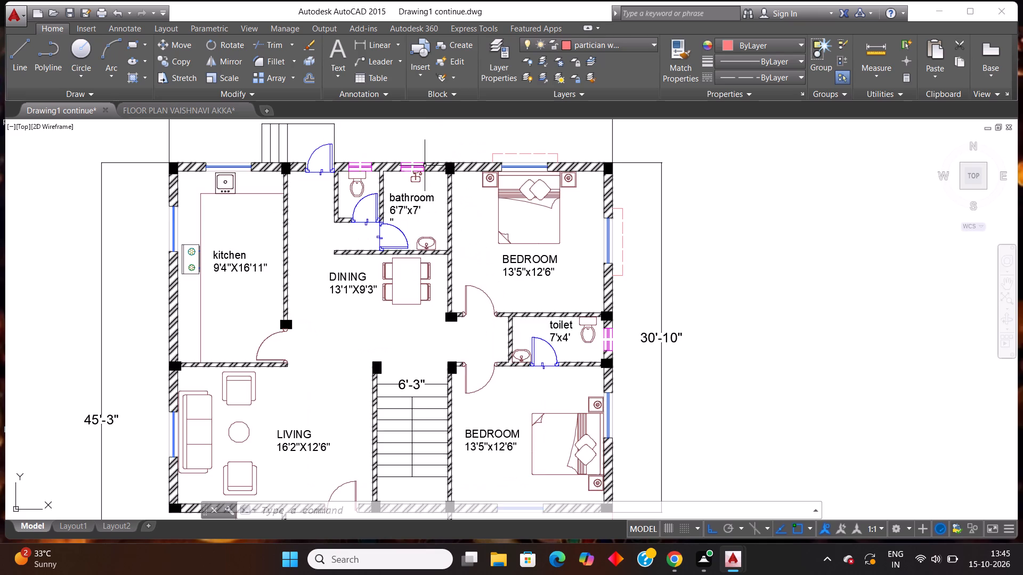
pyautogui.scroll(-4, 424, 153)
pyautogui.scroll(2, 418, 147)
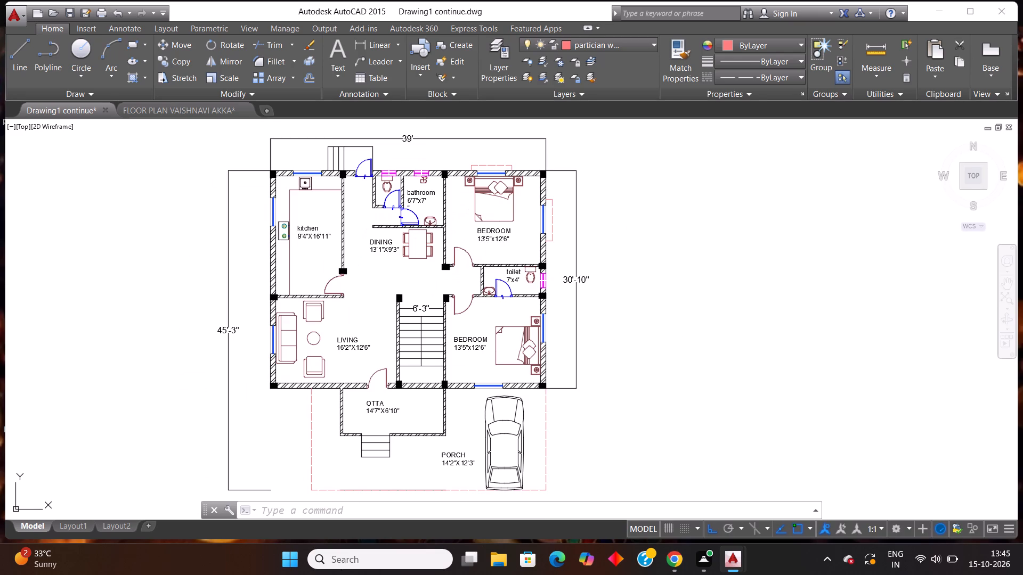
pyautogui.scroll(1, 418, 147)
pyautogui.scroll(-1, 418, 147)
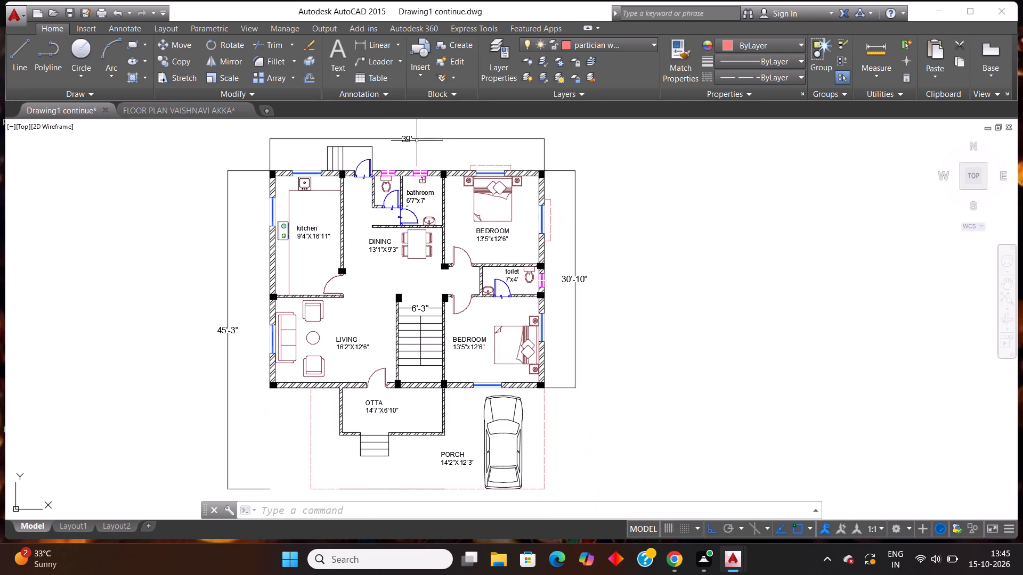
# Draw a three-sided line outline outside the bathroom's north-wall window, projecting about 1'.
pyautogui.scroll(1, 433, 124)
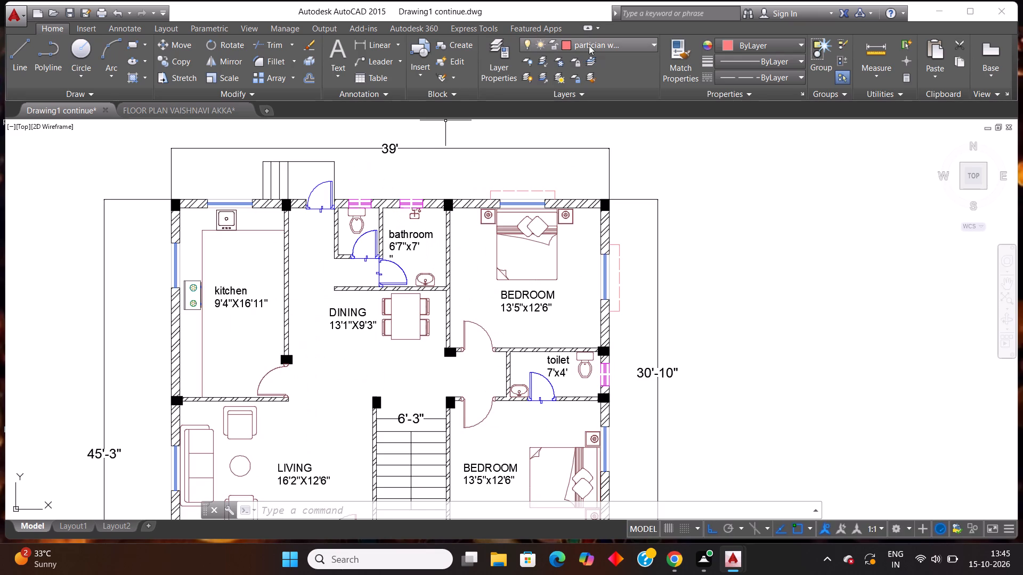
pyautogui.press('l')
pyautogui.press('Return')
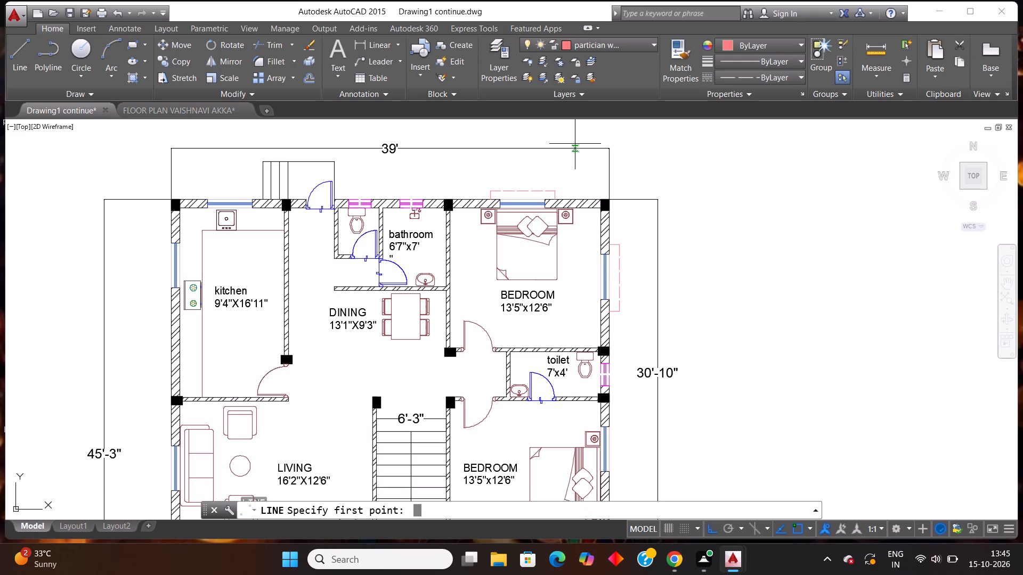
pyautogui.scroll(1, 425, 213)
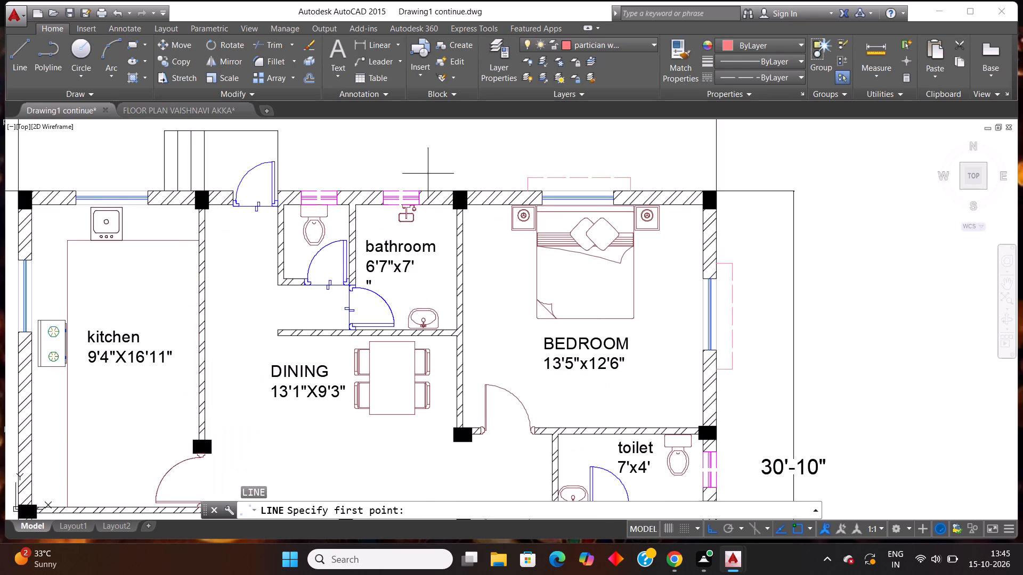
pyautogui.scroll(1, 428, 174)
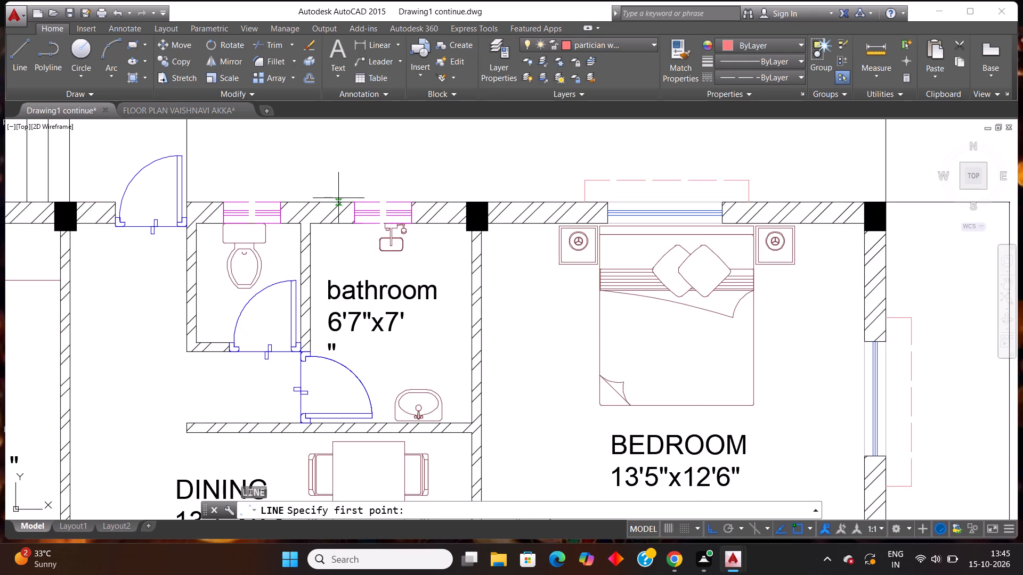
pyautogui.click(340, 203)
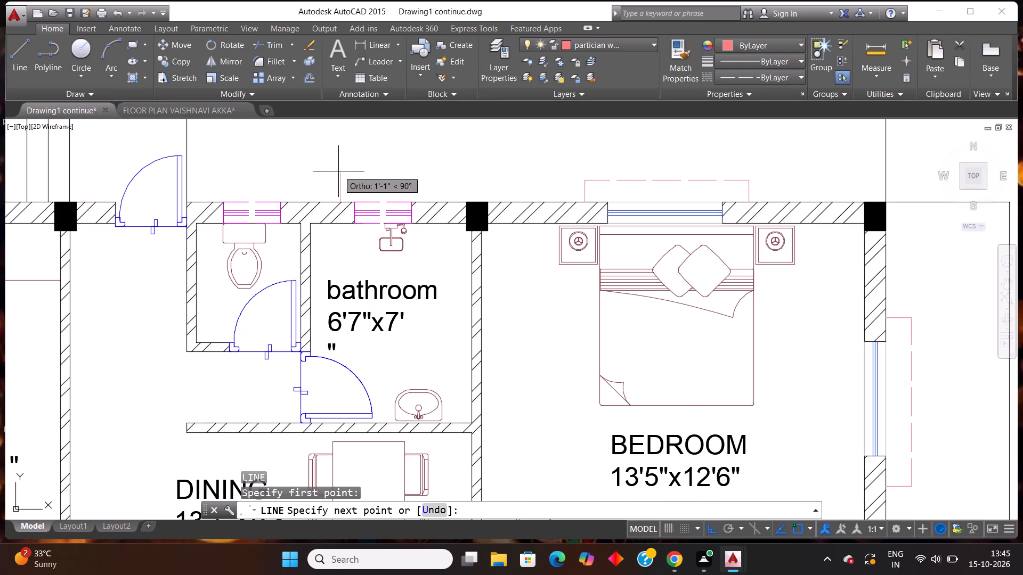
pyautogui.click(339, 174)
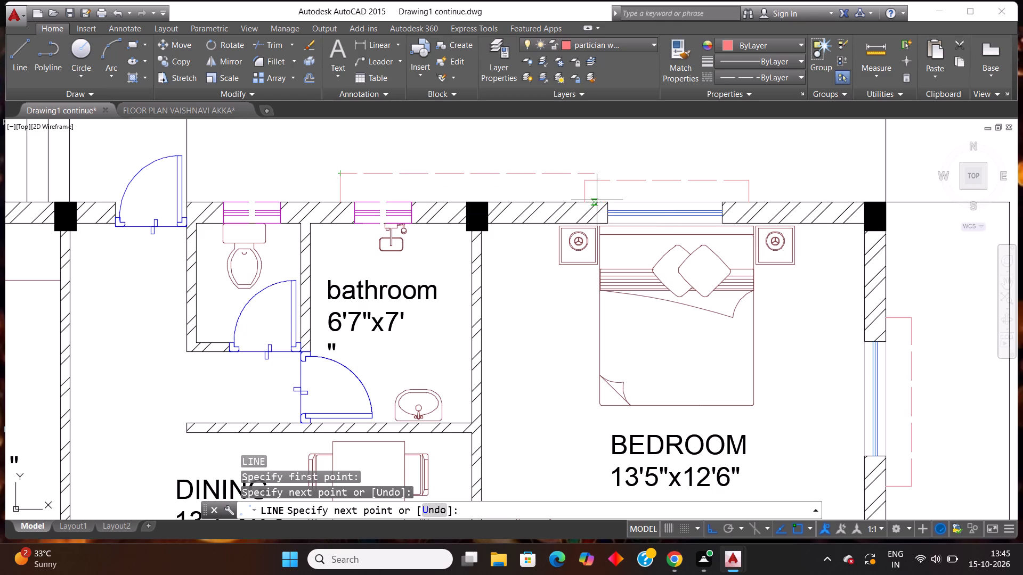
pyautogui.click(426, 178)
pyautogui.click(436, 244)
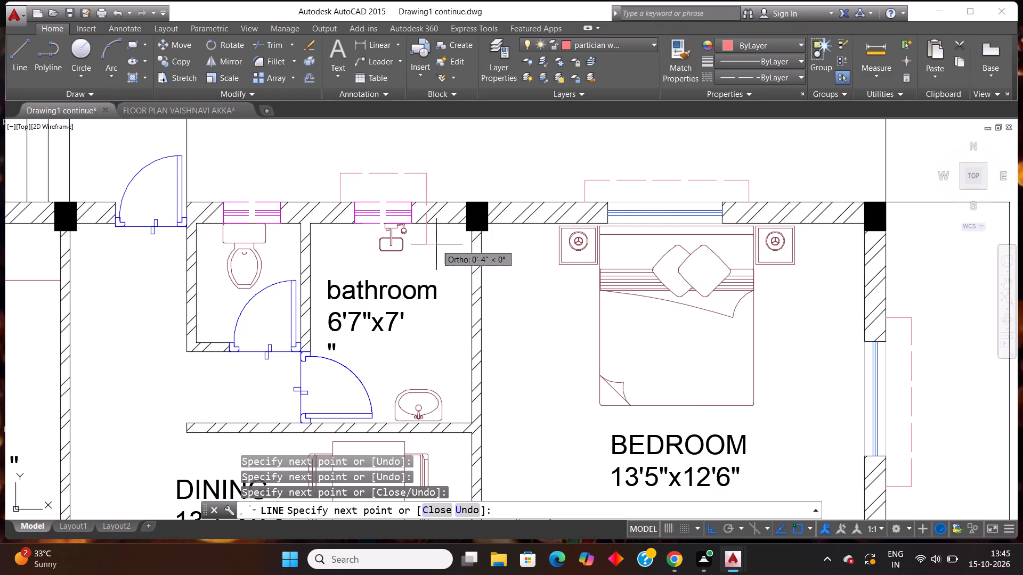
pyautogui.press('Escape')
# Trim the east end line of the bathroom window's projection outline where it runs through the wall into the bathroom.
pyautogui.write('TR')
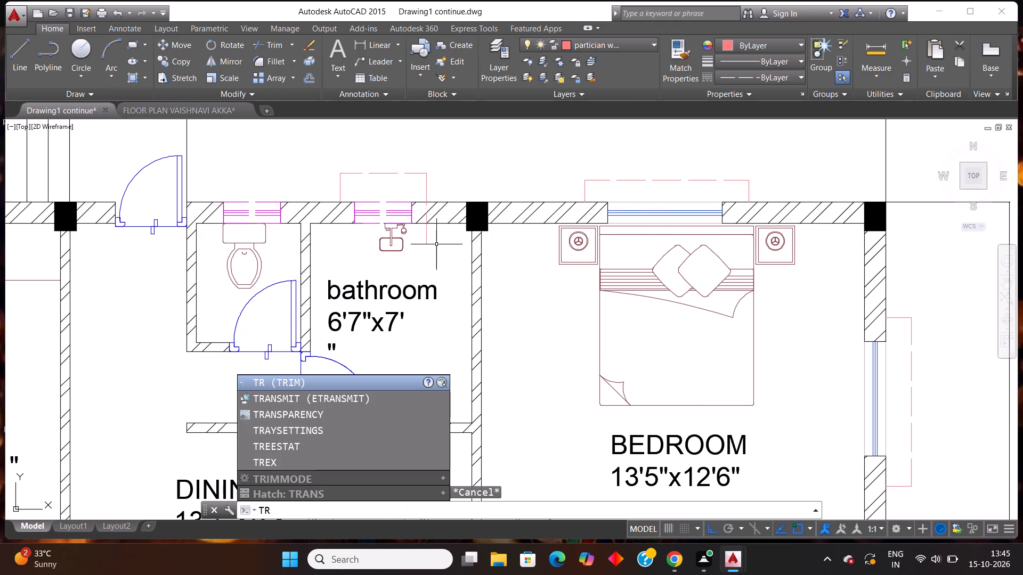
pyautogui.press('Return')
pyautogui.press('Return')
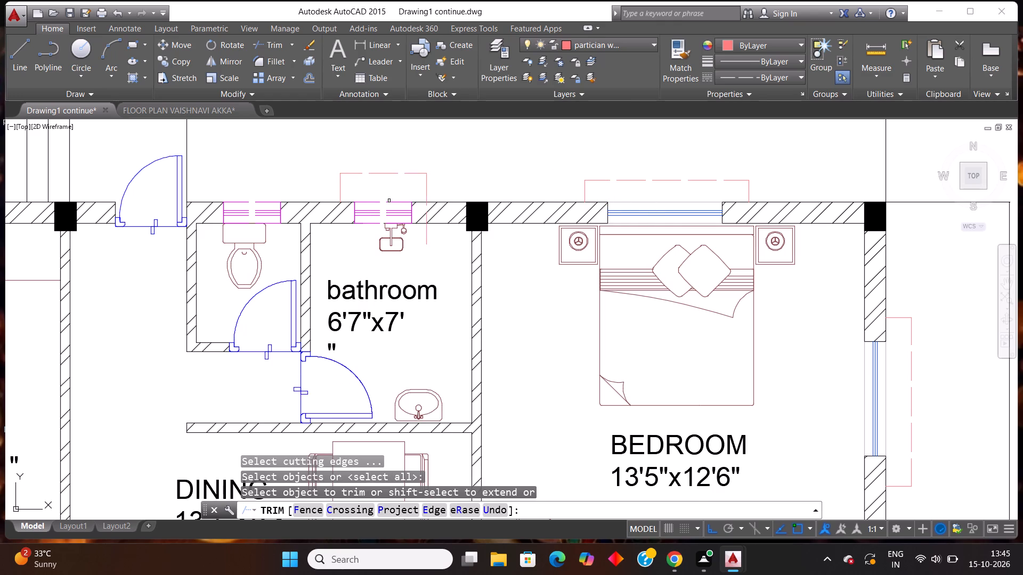
pyautogui.scroll(1, 456, 194)
pyautogui.click(394, 264)
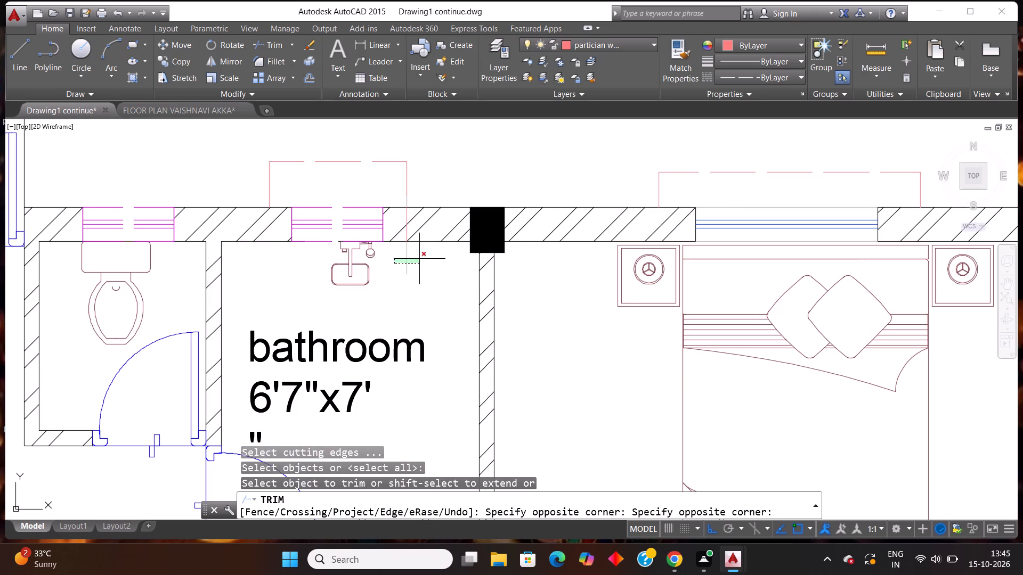
pyautogui.click(419, 259)
pyautogui.scroll(2, 420, 230)
pyautogui.moveTo(393, 185); pyautogui.dragTo(388, 185)
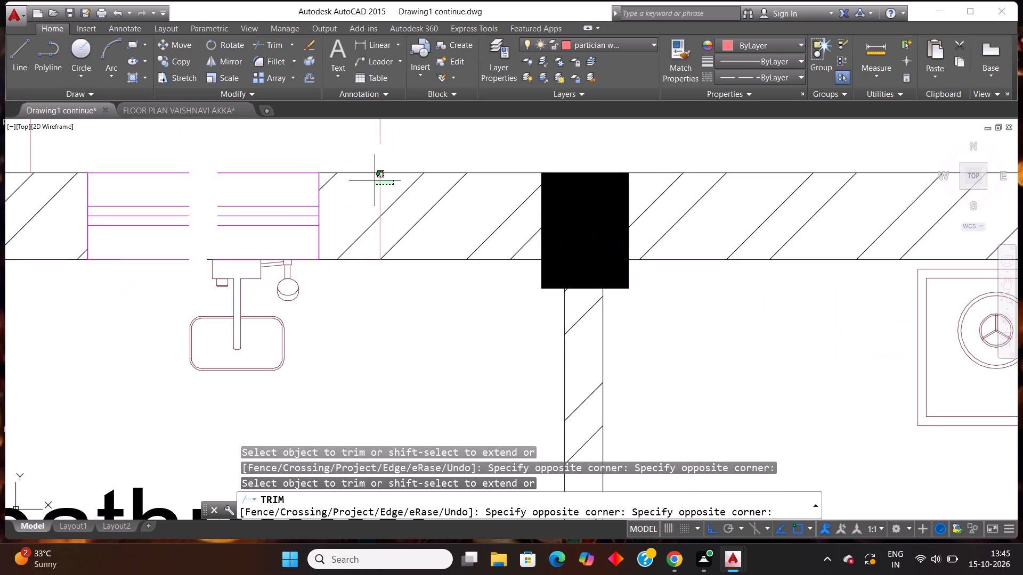
pyautogui.click(360, 178)
pyautogui.click(392, 225)
pyautogui.click(372, 239)
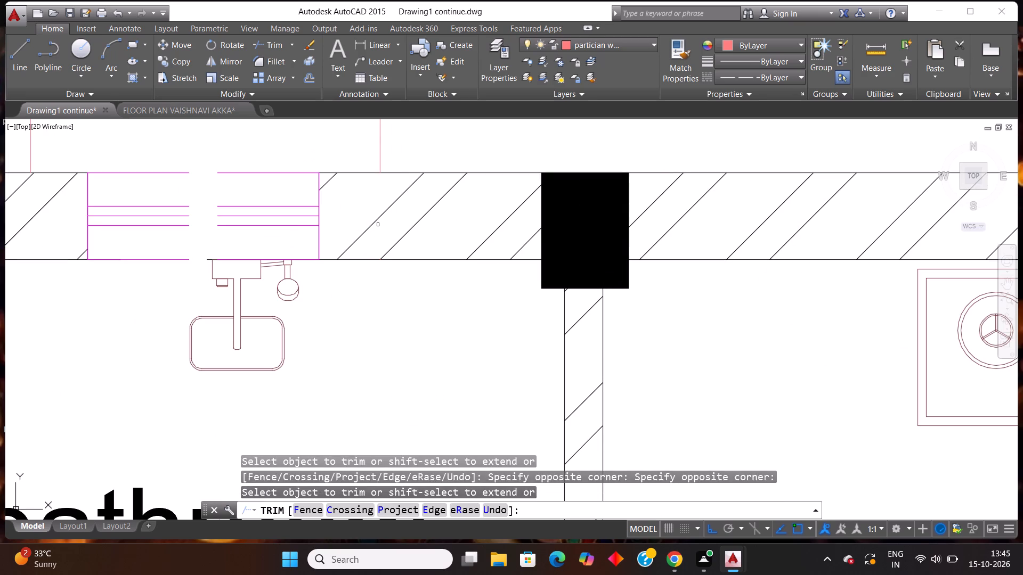
pyautogui.scroll(-5, 380, 223)
pyautogui.scroll(1, 368, 179)
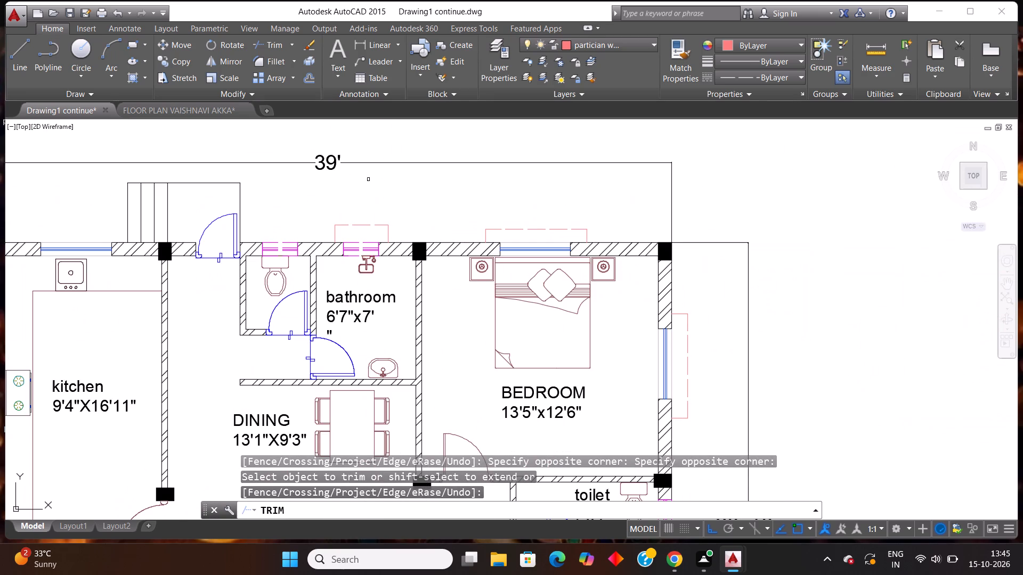
pyautogui.press('Escape')
# Draw a three-sided line outline outside the kitchen's north-wall window, about 4'-11" long.
pyautogui.scroll(-2, 367, 182)
pyautogui.scroll(2, 217, 238)
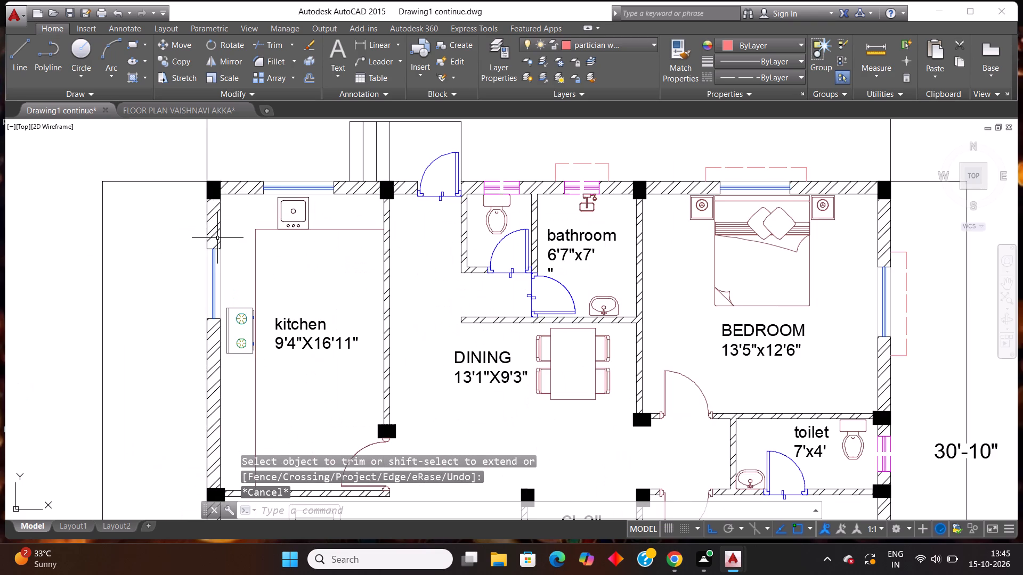
pyautogui.press('l')
pyautogui.press('Return')
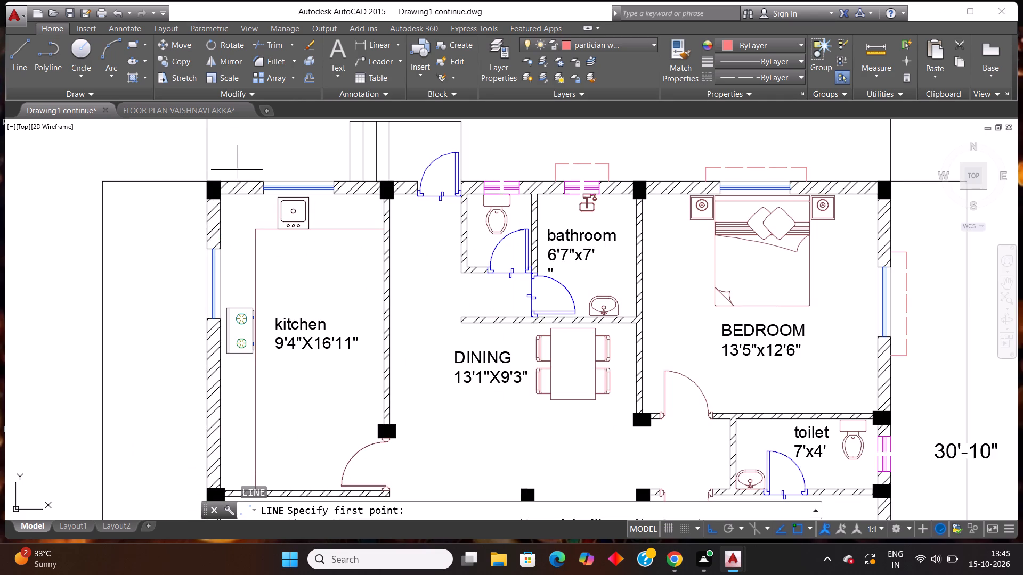
pyautogui.click(254, 182)
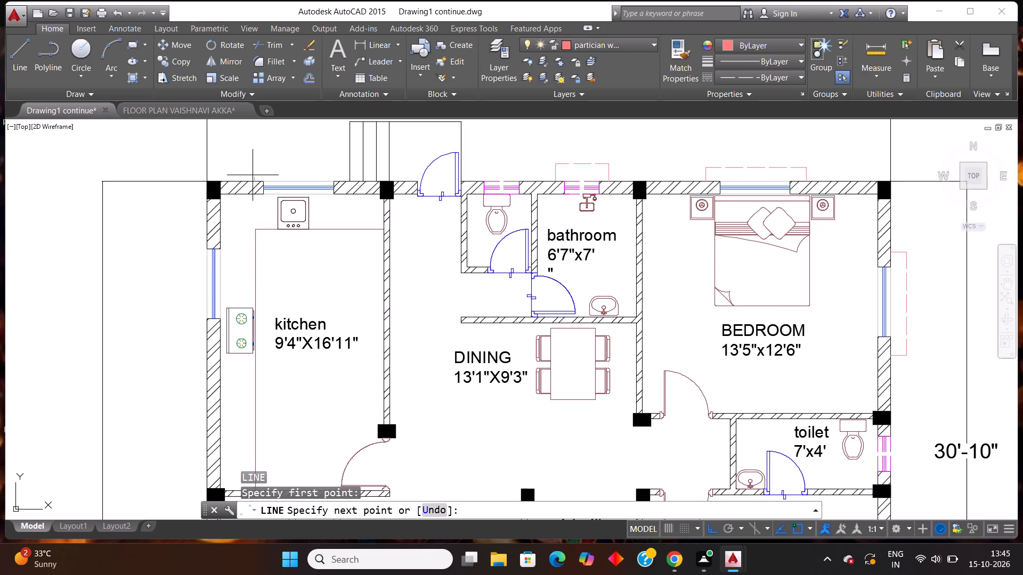
pyautogui.click(255, 169)
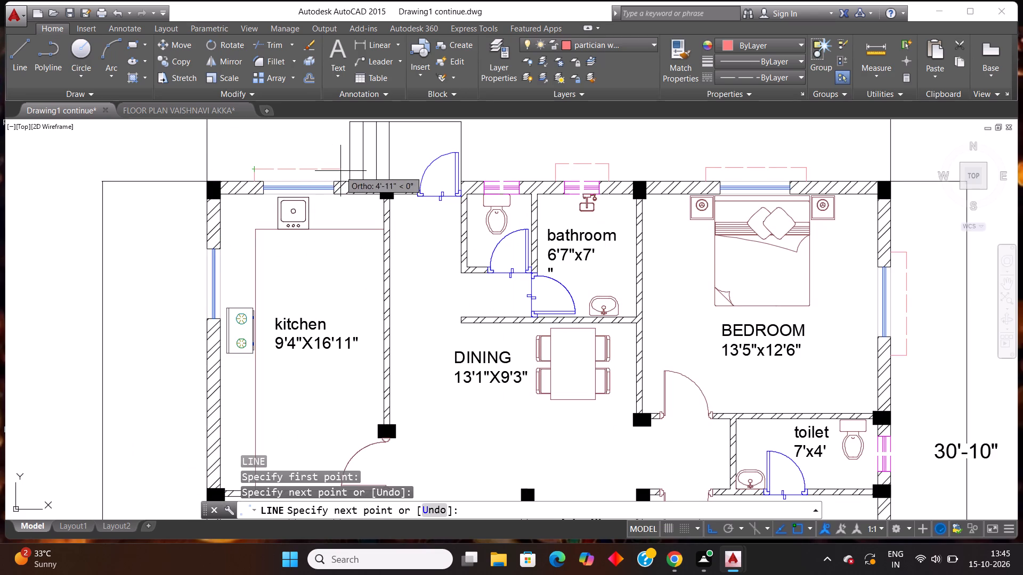
pyautogui.click(342, 169)
pyautogui.click(345, 182)
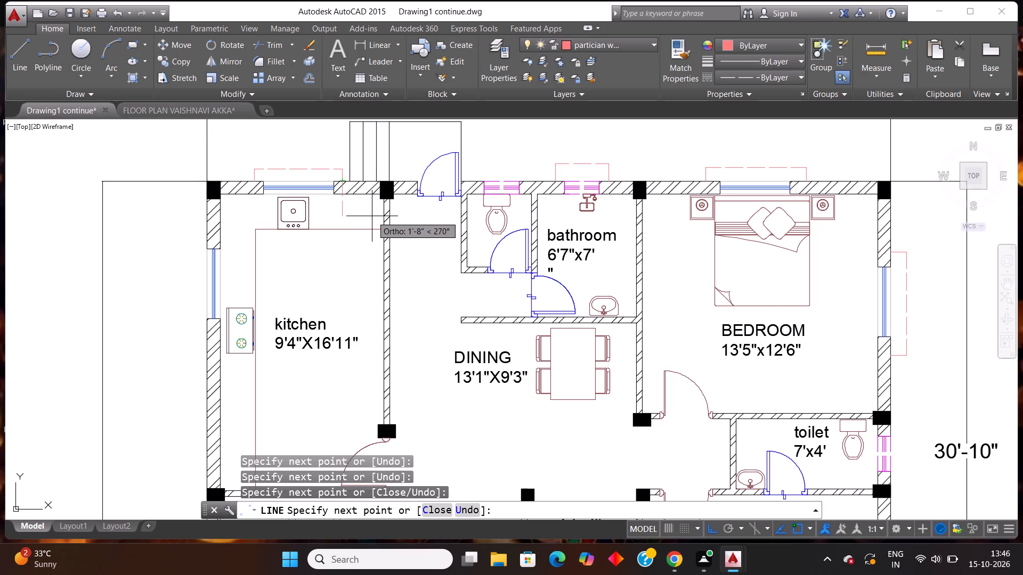
pyautogui.press('Escape')
# Draw a three-sided line outline outside the kitchen's west-wall window, extending slightly past both ends of the opening.
pyautogui.scroll(-2, 365, 235)
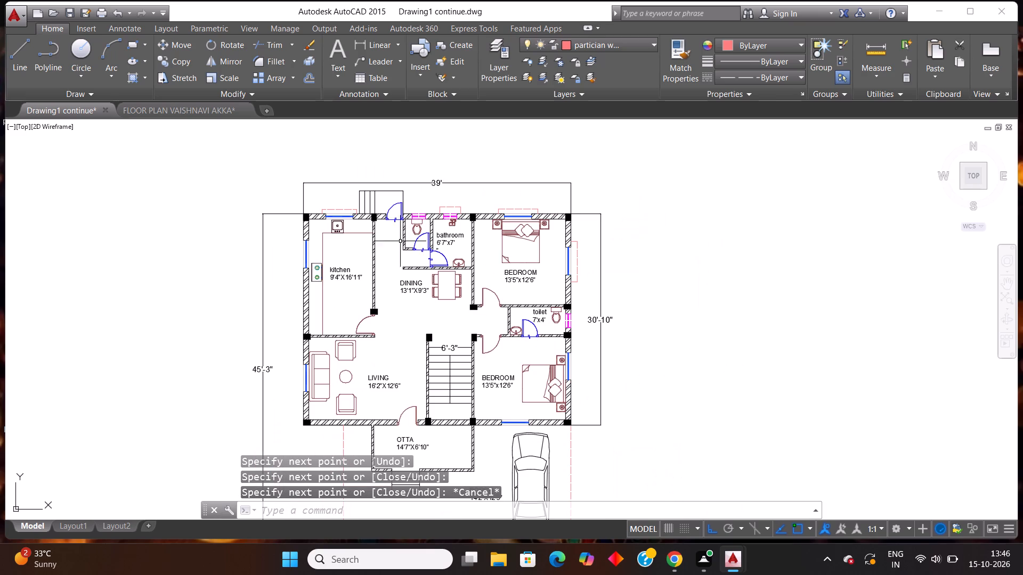
pyautogui.scroll(1, 337, 292)
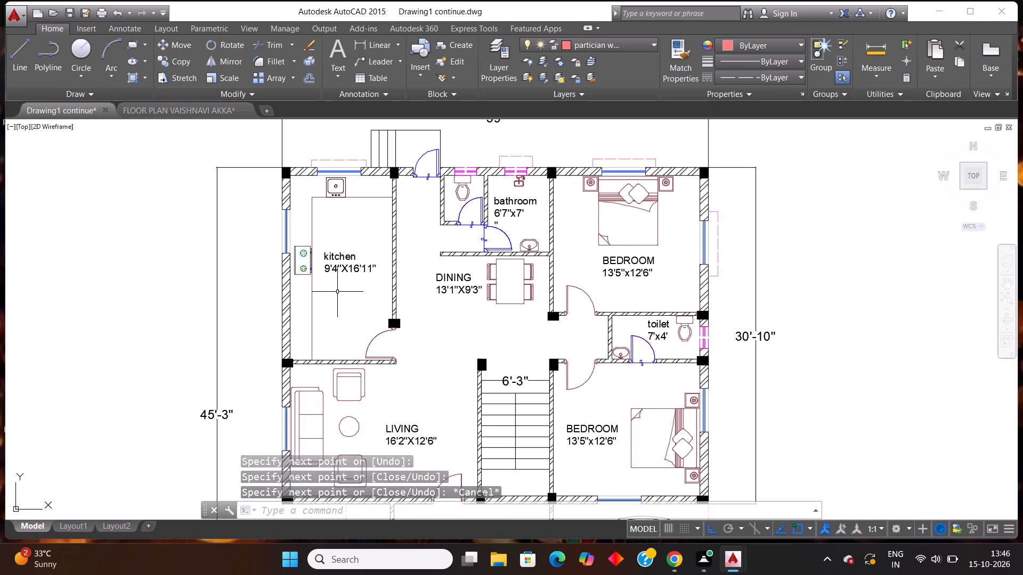
pyautogui.press('l')
pyautogui.press('Return')
pyautogui.scroll(3, 290, 197)
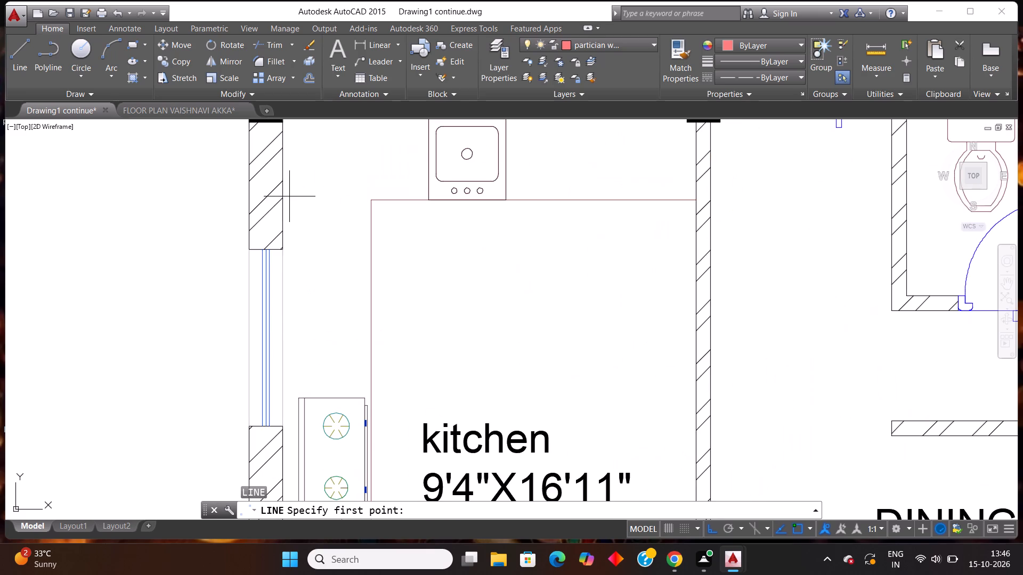
pyautogui.click(249, 230)
pyautogui.click(216, 230)
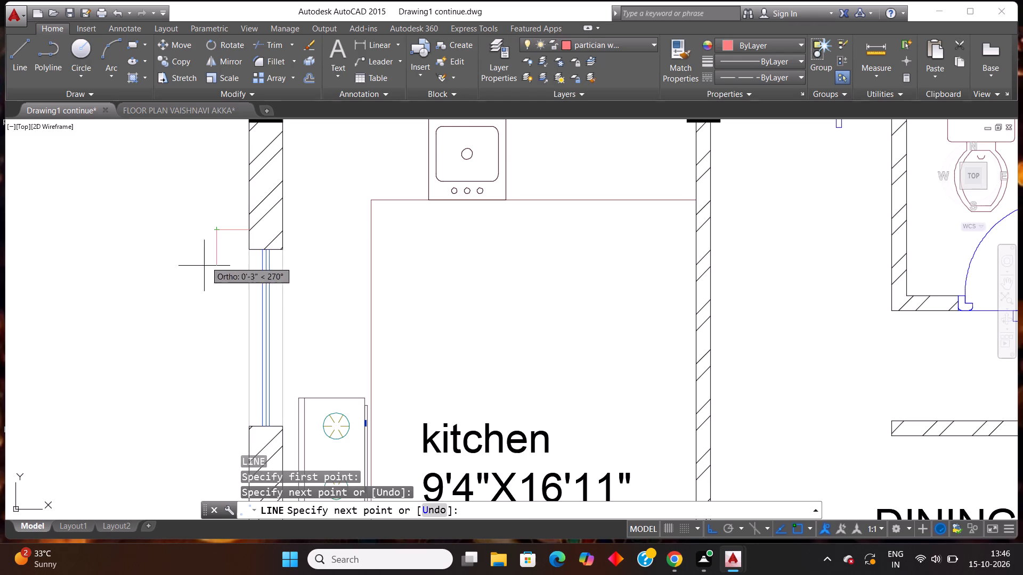
pyautogui.scroll(-2, 208, 269)
pyautogui.click(208, 342)
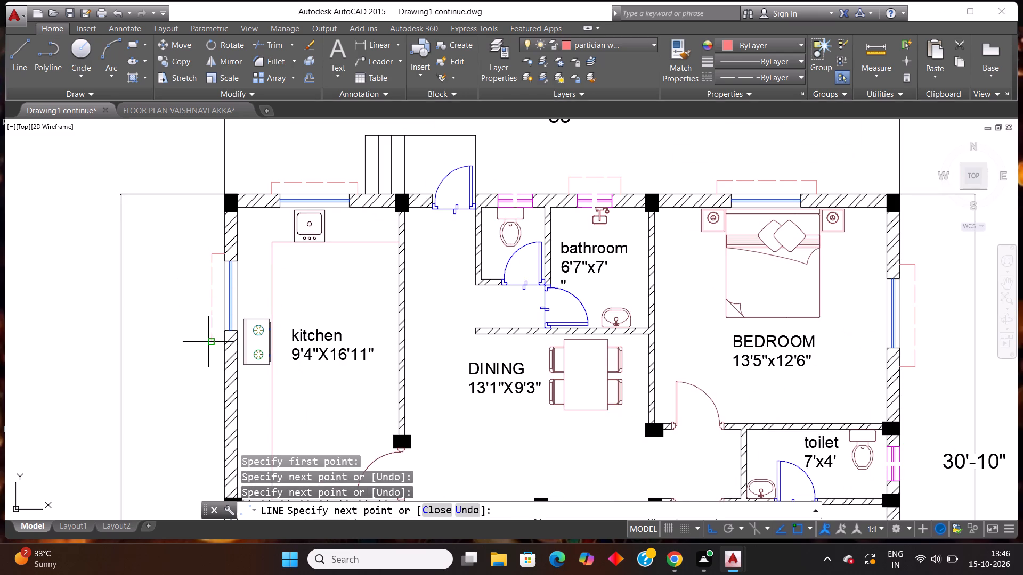
pyautogui.click(225, 343)
pyautogui.press('Escape')
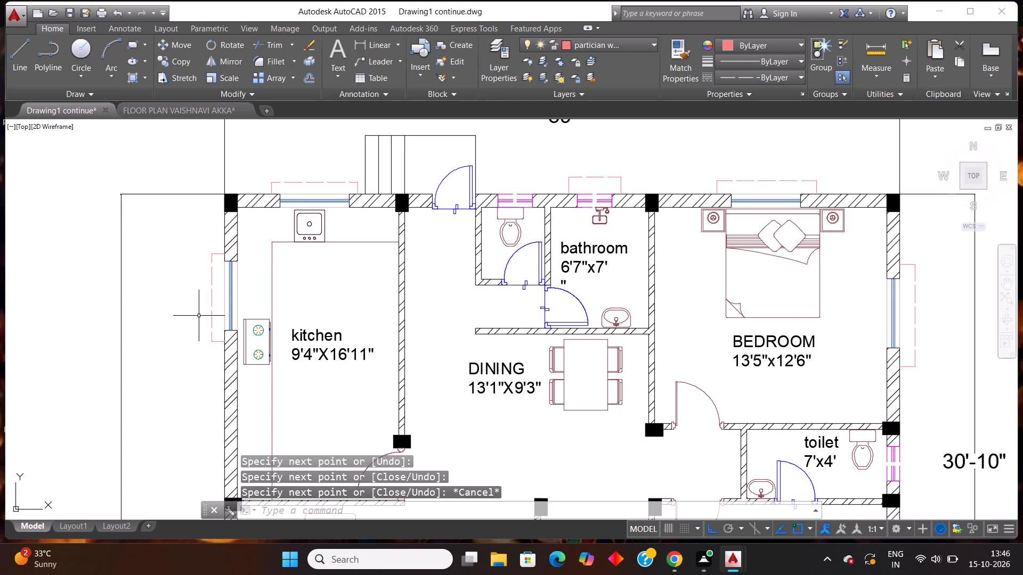
# Draw a three-sided line outline outside the living room's west-wall window, extending slightly past both ends of the opening.
pyautogui.scroll(-2, 158, 226)
pyautogui.scroll(1, 210, 357)
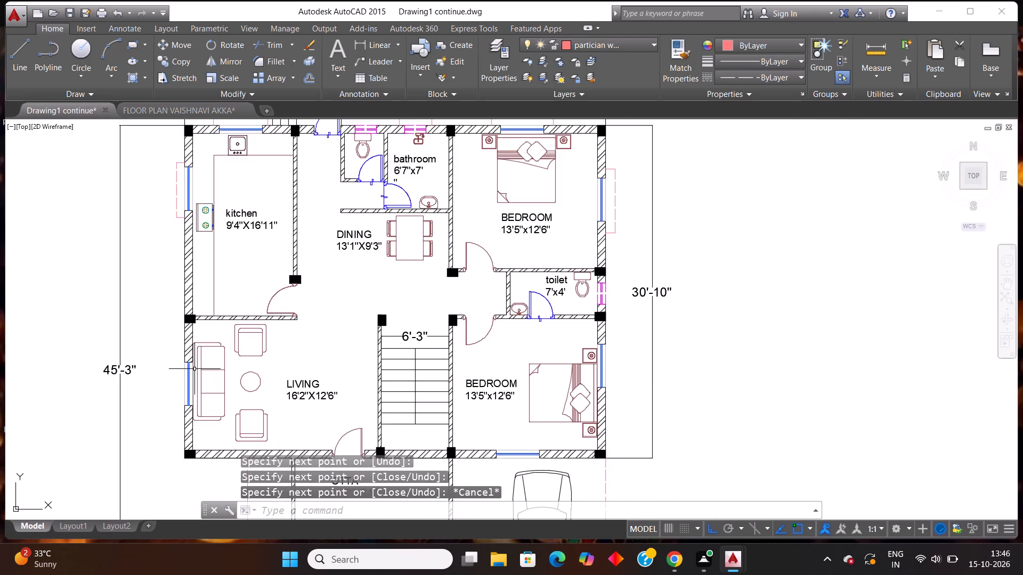
pyautogui.scroll(1, 191, 374)
pyautogui.scroll(-2, 212, 364)
pyautogui.scroll(3, 199, 403)
pyautogui.press('l')
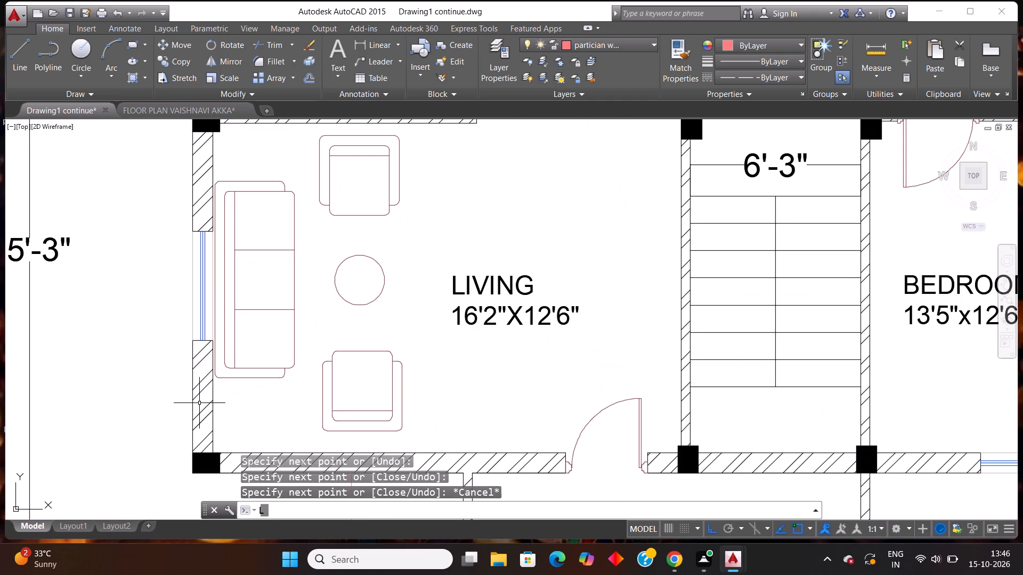
pyautogui.press('Return')
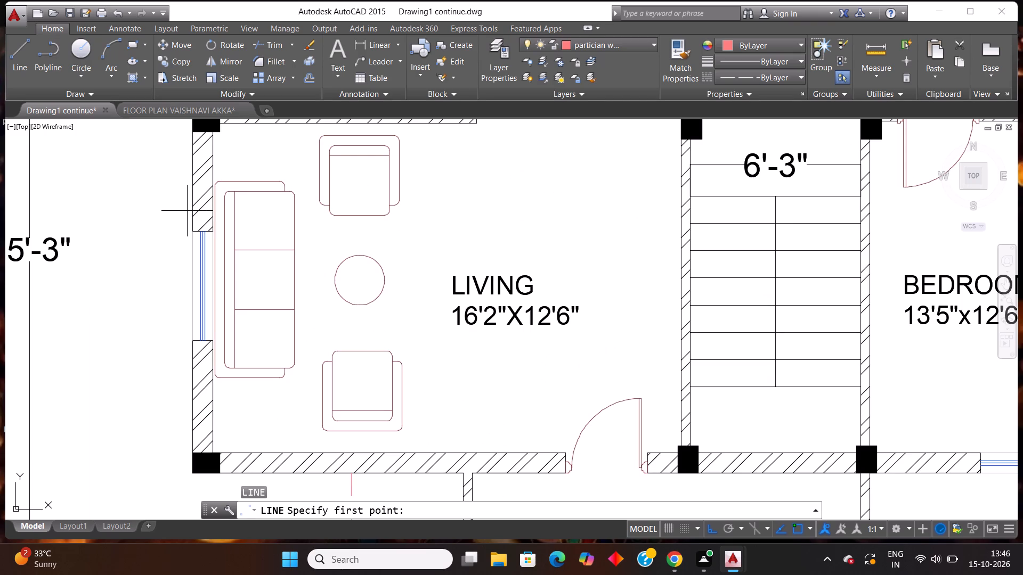
pyautogui.click(189, 211)
pyautogui.click(158, 219)
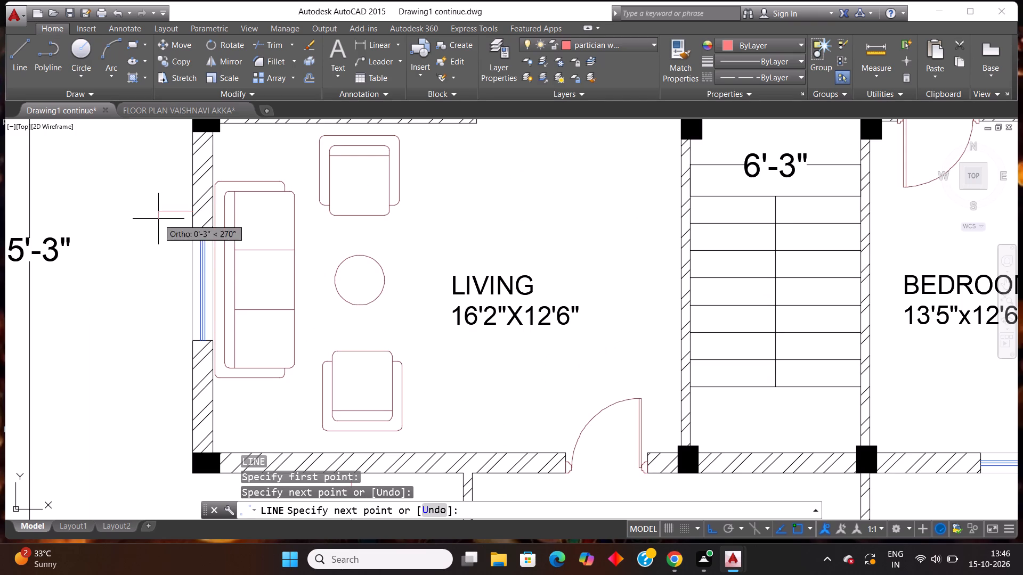
pyautogui.click(161, 380)
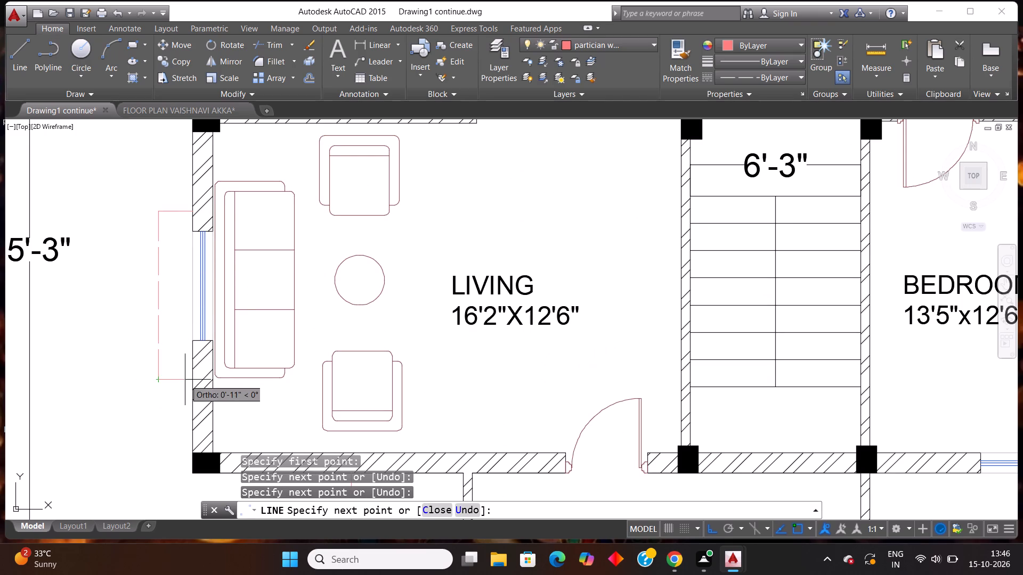
pyautogui.click(193, 380)
pyautogui.press('Escape')
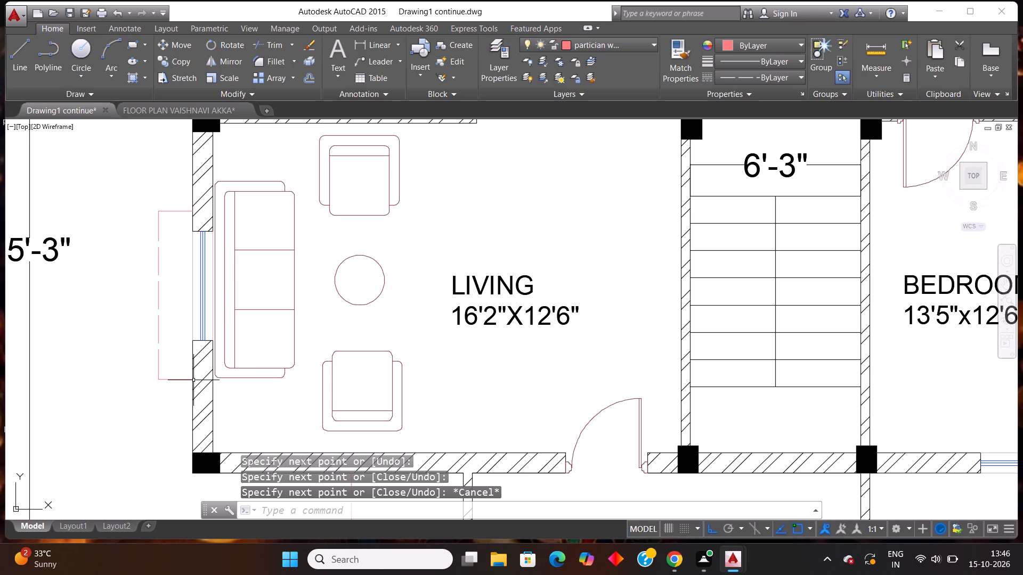
# Draw a three-sided line outline outside the south bedroom's south-wall window, extending slightly past both ends of the opening.
pyautogui.scroll(-3, 266, 328)
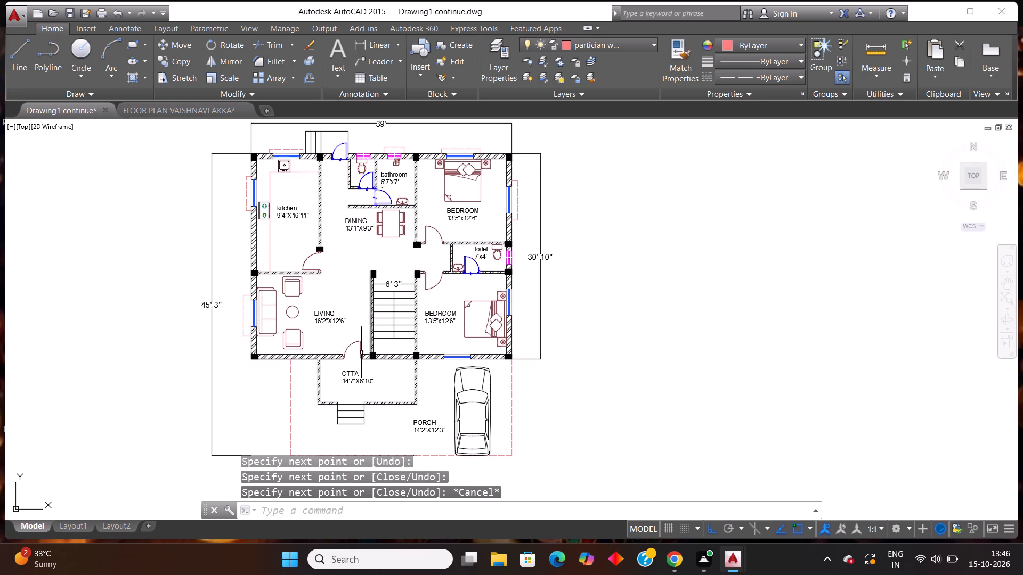
pyautogui.scroll(-1, 403, 335)
pyautogui.scroll(2, 483, 356)
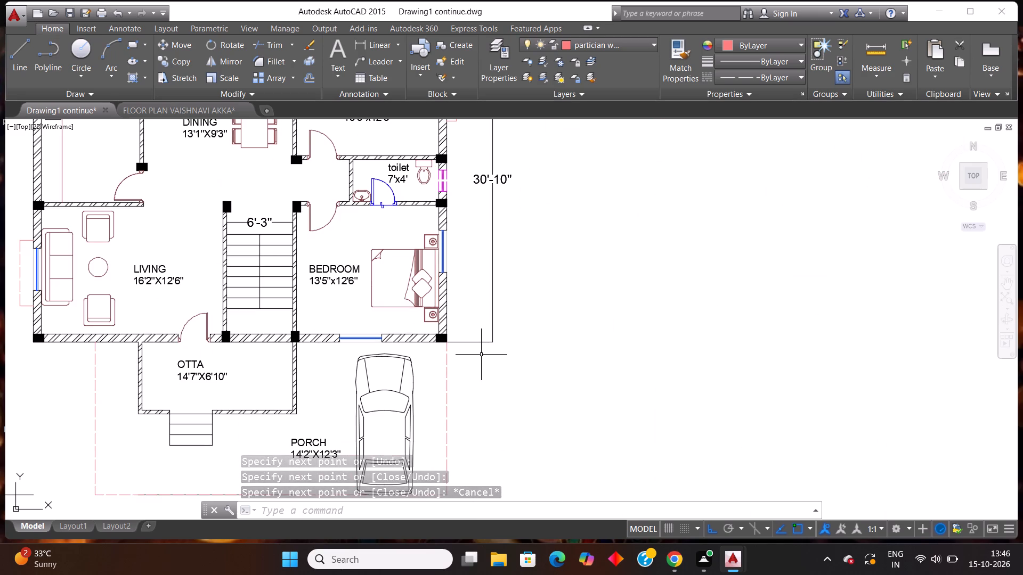
pyautogui.press('l')
pyautogui.press('Return')
pyautogui.scroll(1, 354, 368)
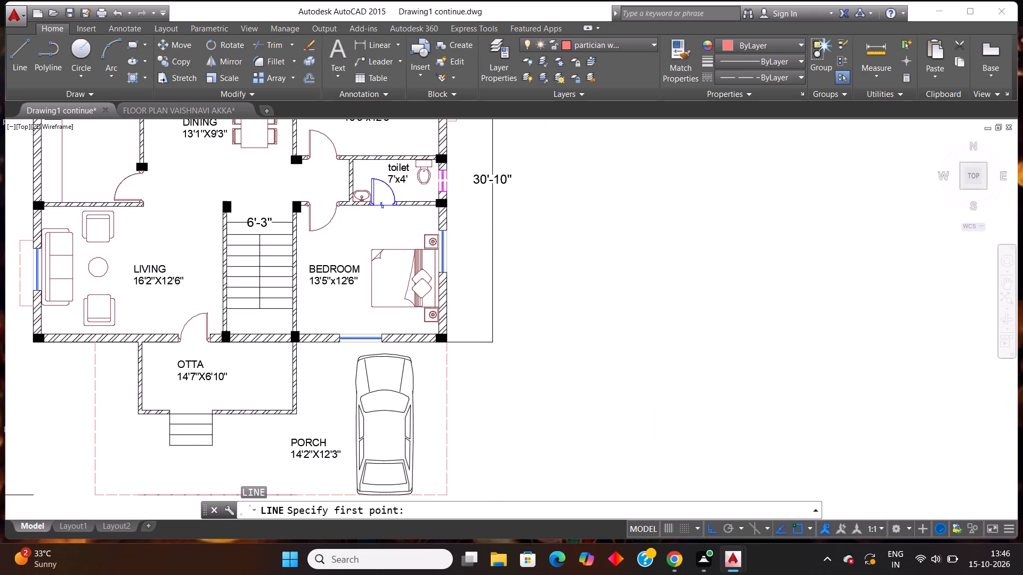
pyautogui.scroll(1, 354, 368)
pyautogui.click(298, 307)
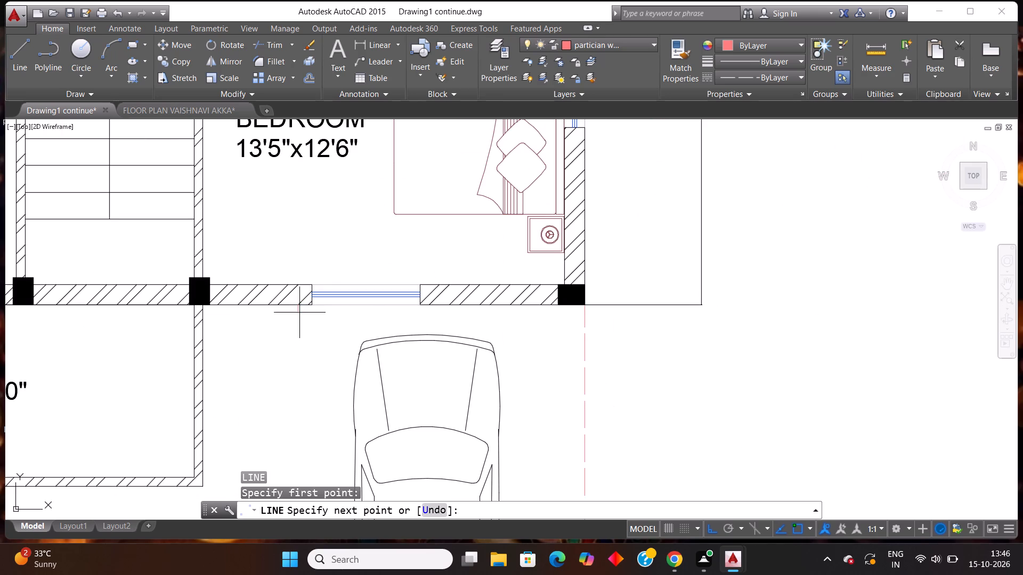
pyautogui.click(301, 328)
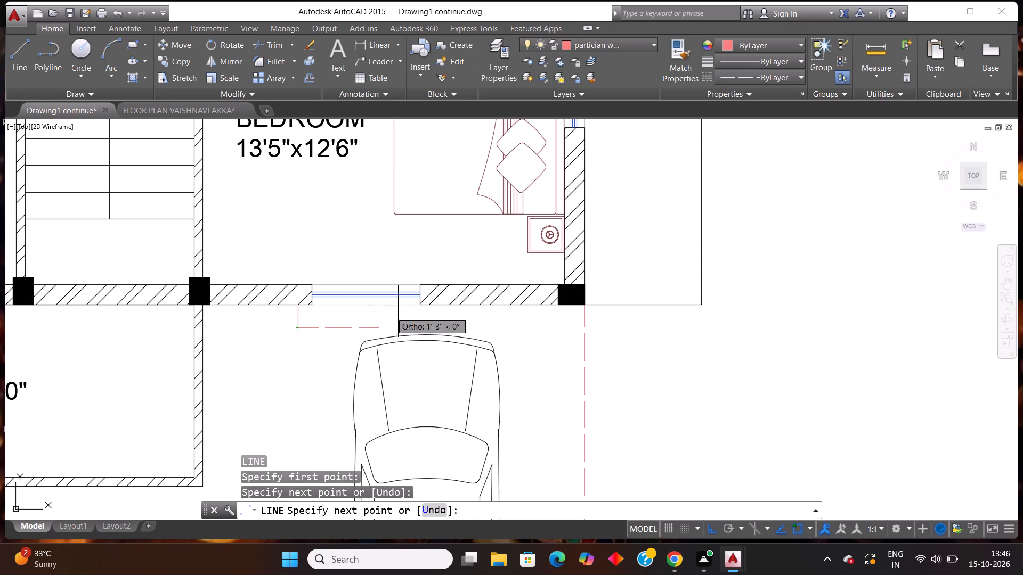
pyautogui.click(437, 326)
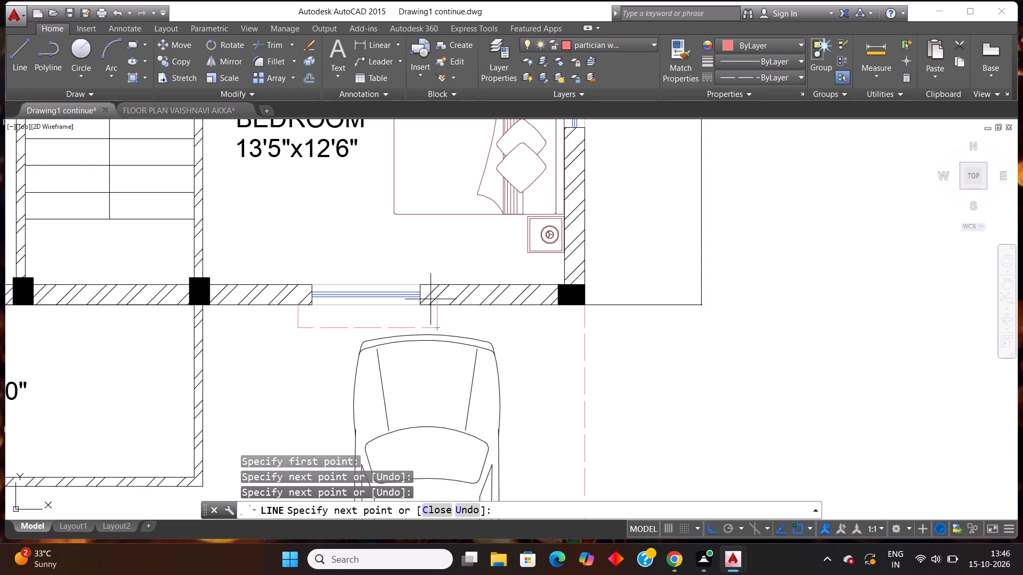
pyautogui.click(435, 305)
pyautogui.press('Escape')
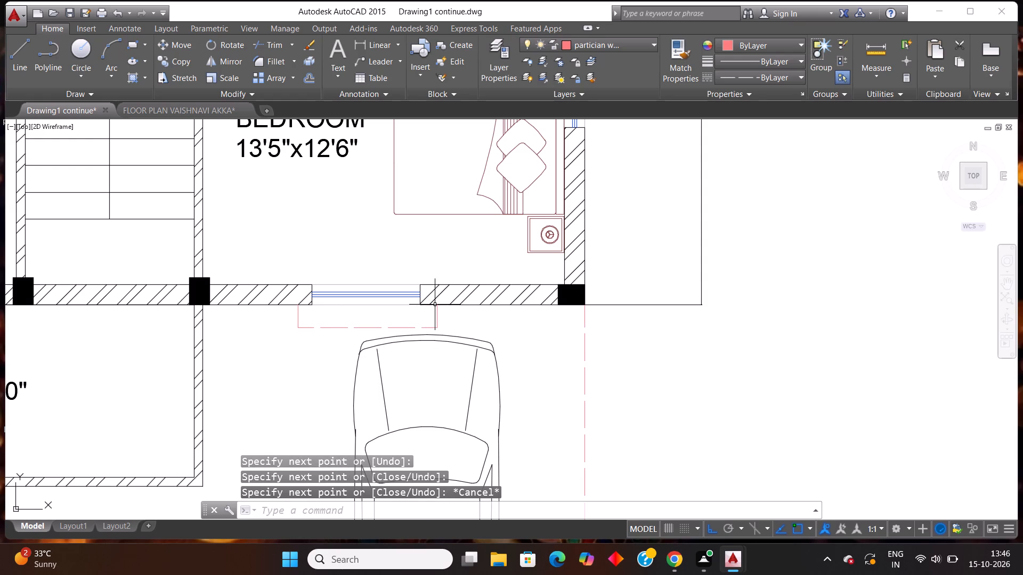
# Draw a three-sided line outline outside the south bedroom's east-wall window, extending slightly past both ends of the opening.
pyautogui.press('l')
pyautogui.press('Return')
pyautogui.scroll(-2, 420, 309)
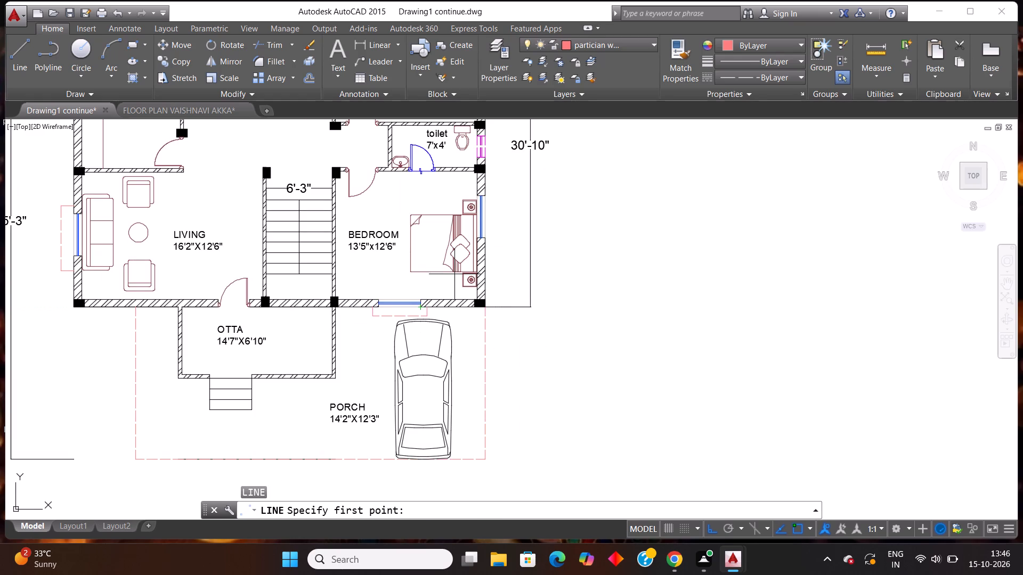
pyautogui.scroll(2, 494, 184)
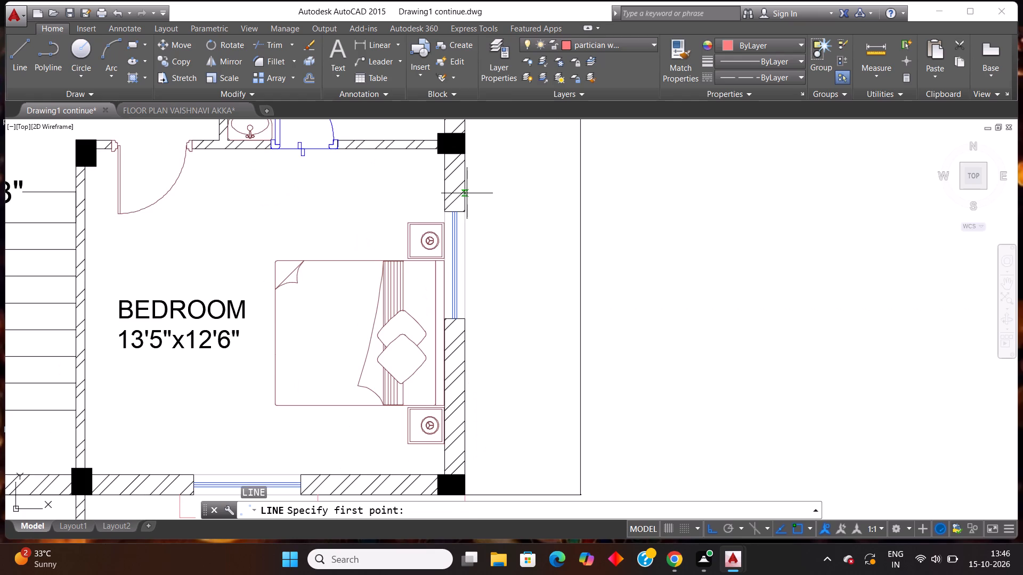
pyautogui.click(466, 193)
pyautogui.click(484, 197)
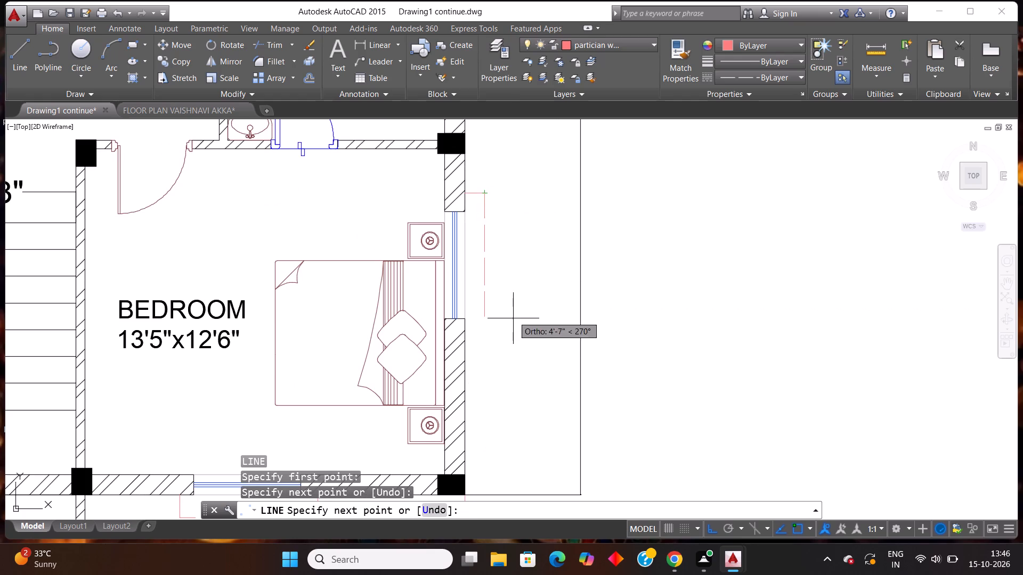
pyautogui.click(492, 340)
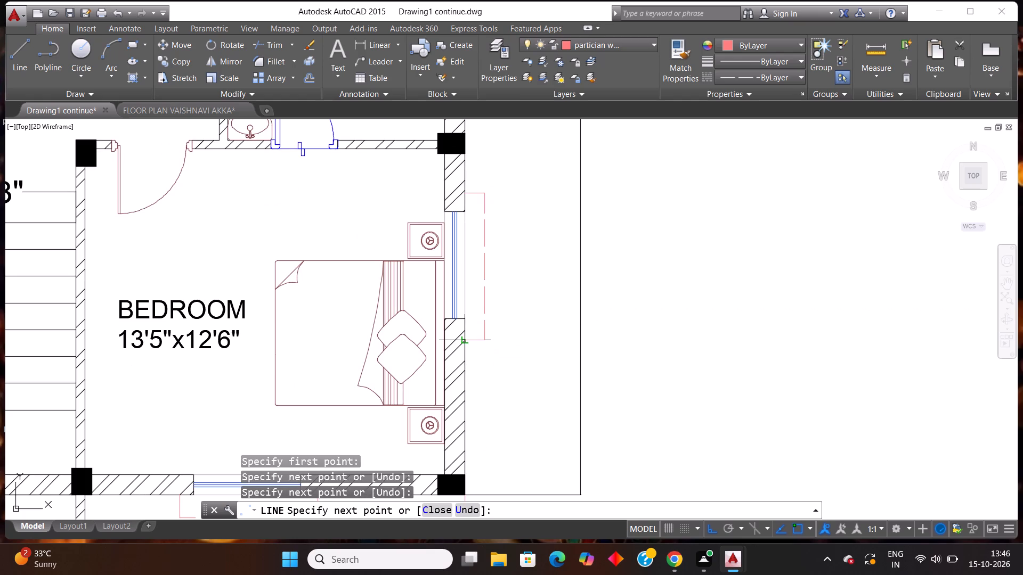
pyautogui.click(466, 342)
pyautogui.press('Escape')
# Draw a three-sided line outline outside the toilet's east-wall window, projecting about 7" from the wall and extending slightly past the opening.
pyautogui.scroll(-1, 463, 332)
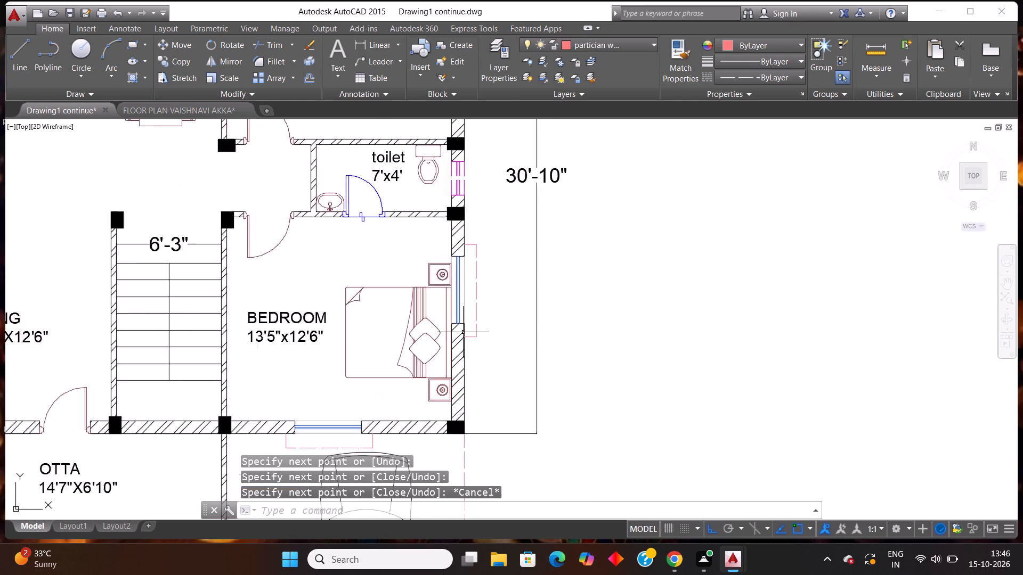
pyautogui.scroll(-2, 463, 332)
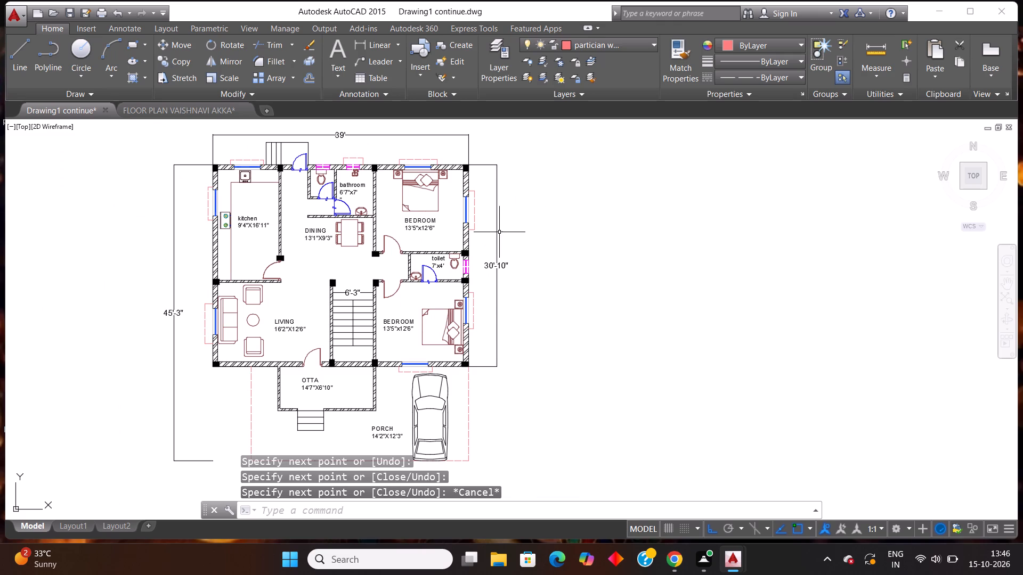
pyautogui.scroll(1, 499, 232)
pyautogui.scroll(2, 451, 282)
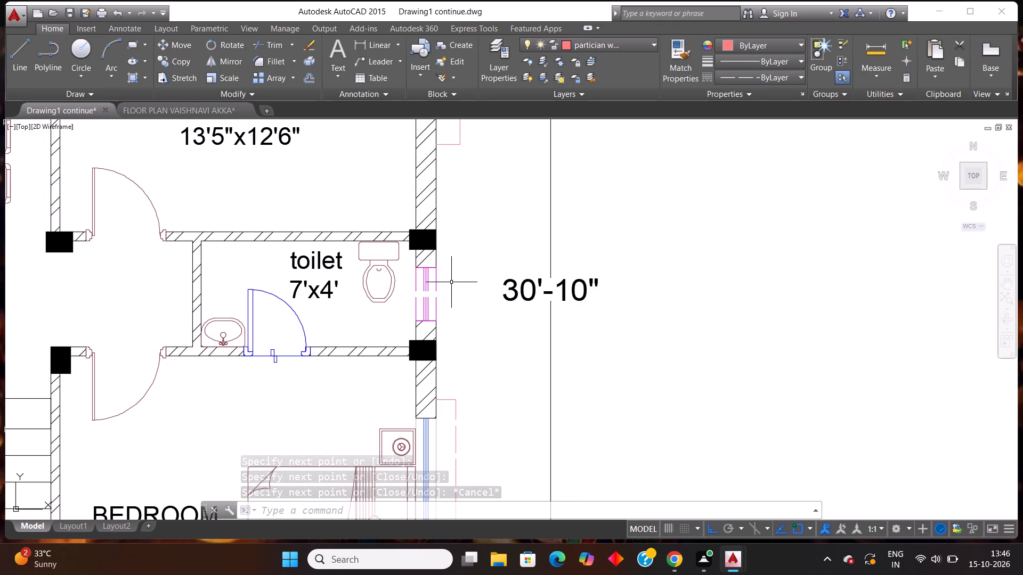
pyautogui.press('l')
pyautogui.press('Return')
pyautogui.scroll(2, 451, 282)
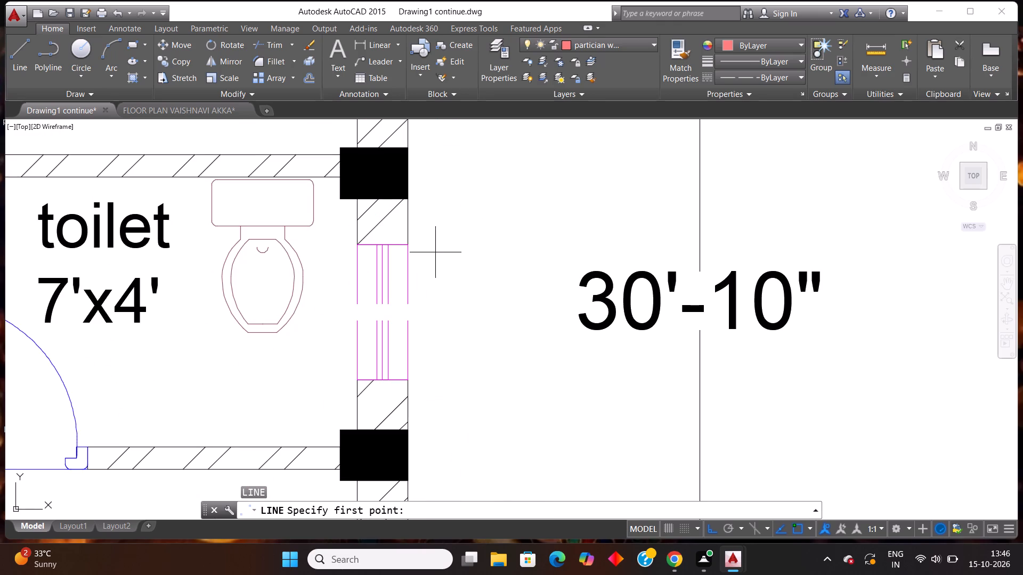
pyautogui.click(408, 227)
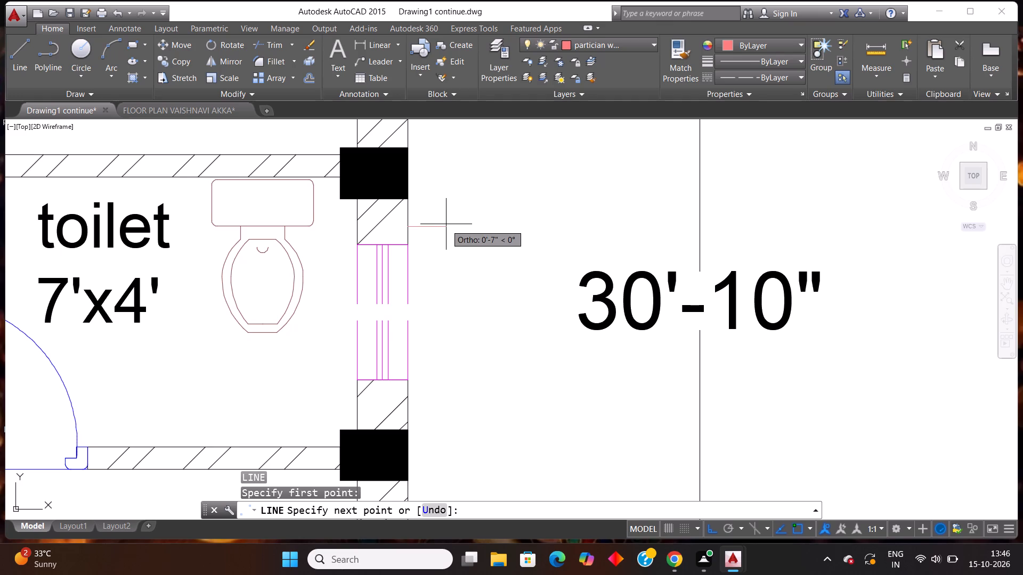
pyautogui.click(446, 226)
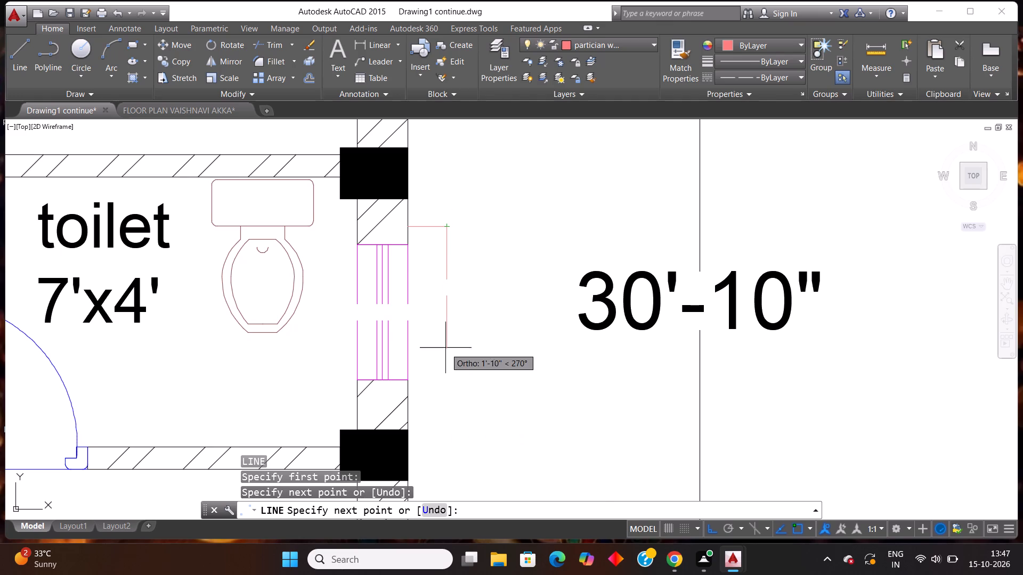
pyautogui.scroll(-1, 445, 346)
pyautogui.click(442, 375)
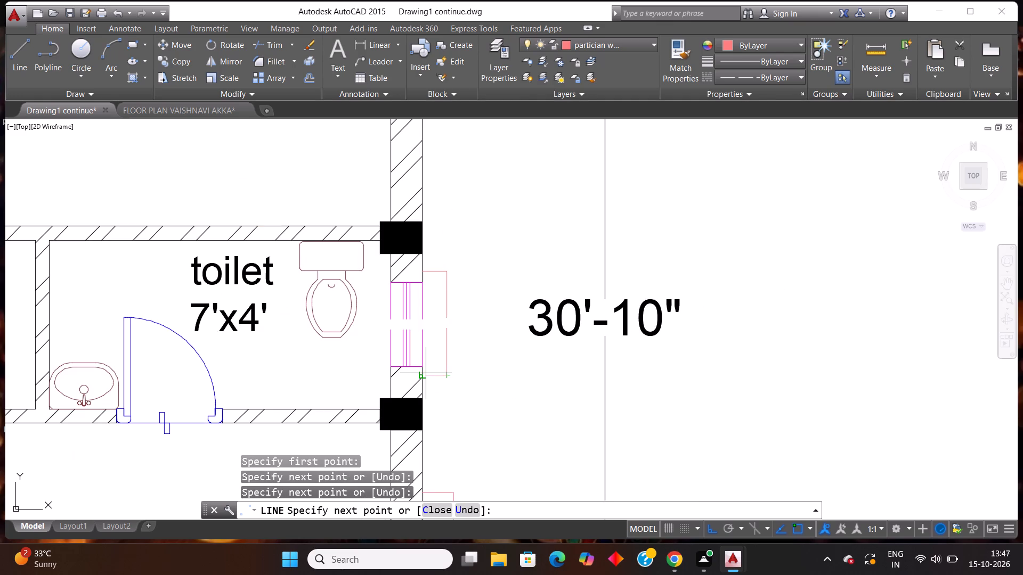
pyautogui.click(425, 374)
pyautogui.press('Escape')
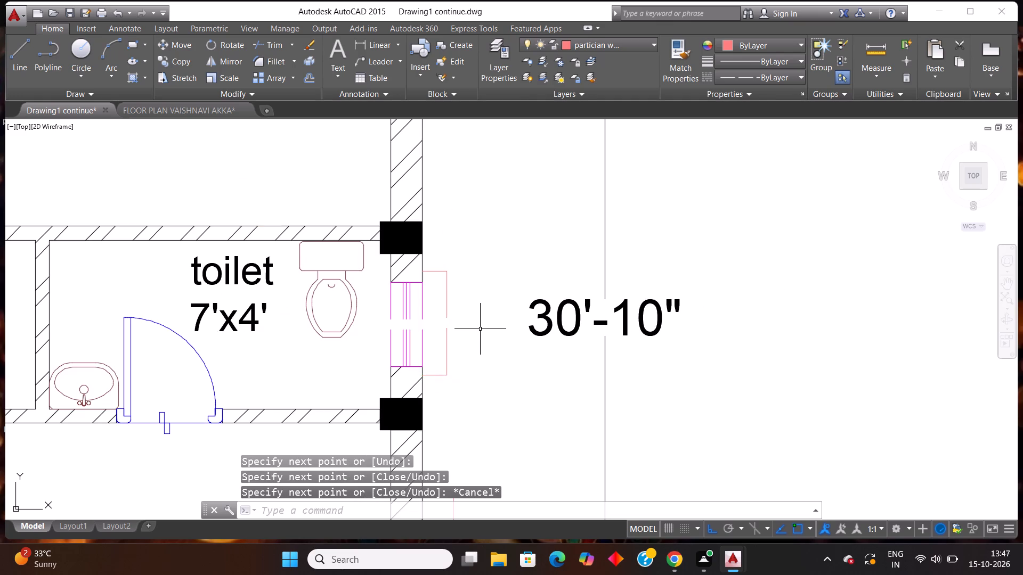
# Examine the whole floor plan, checking the projection outlines around the exterior windows and the room labels.
pyautogui.scroll(-1, 480, 331)
pyautogui.scroll(-2, 498, 250)
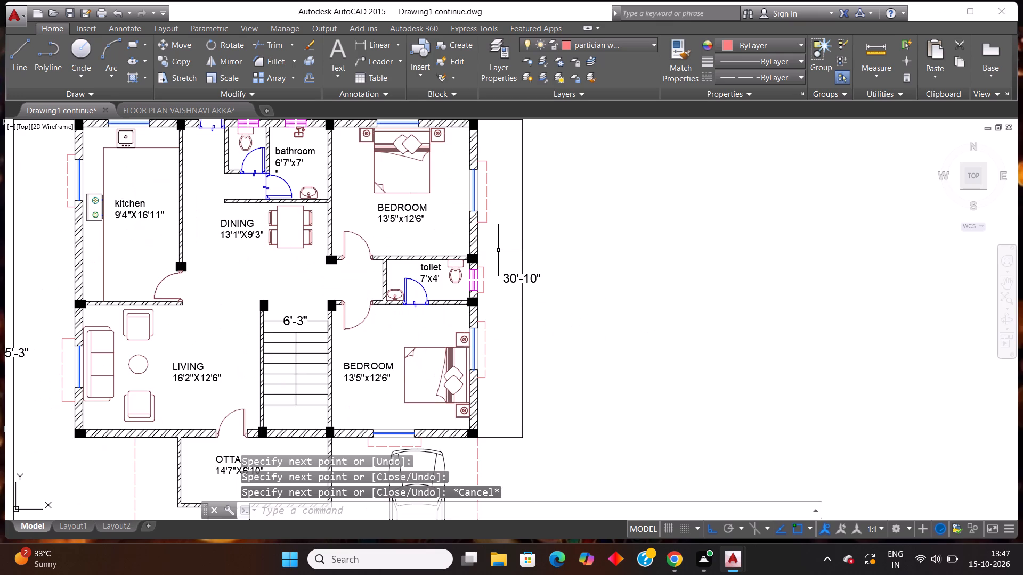
pyautogui.scroll(-1, 498, 250)
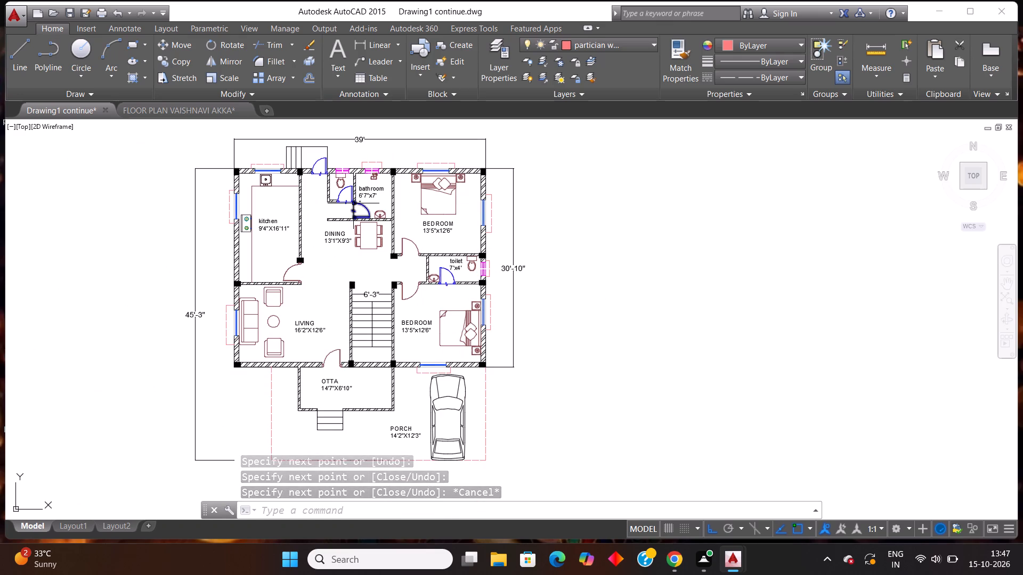
pyautogui.scroll(-1, 445, 284)
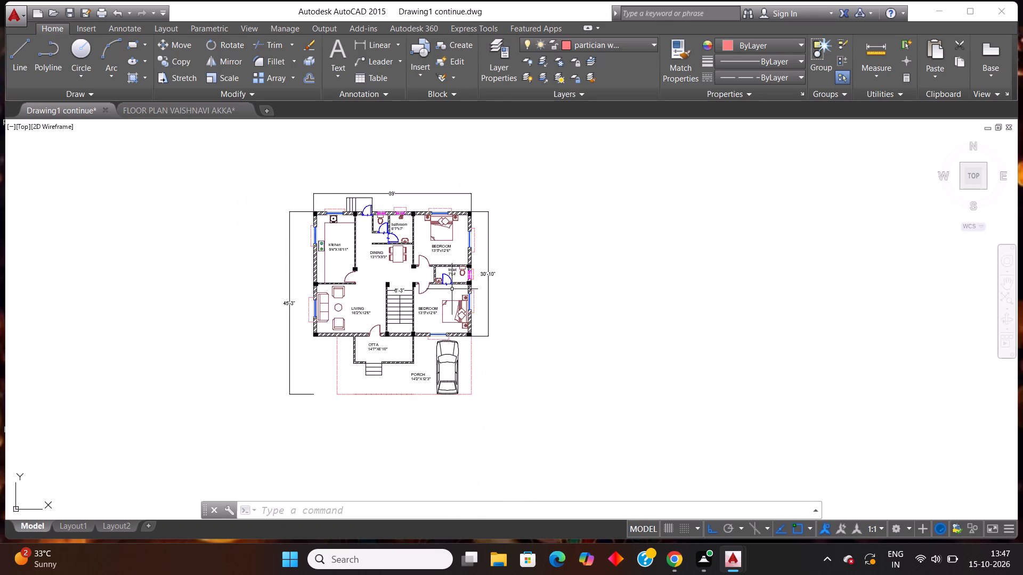
pyautogui.scroll(1, 465, 224)
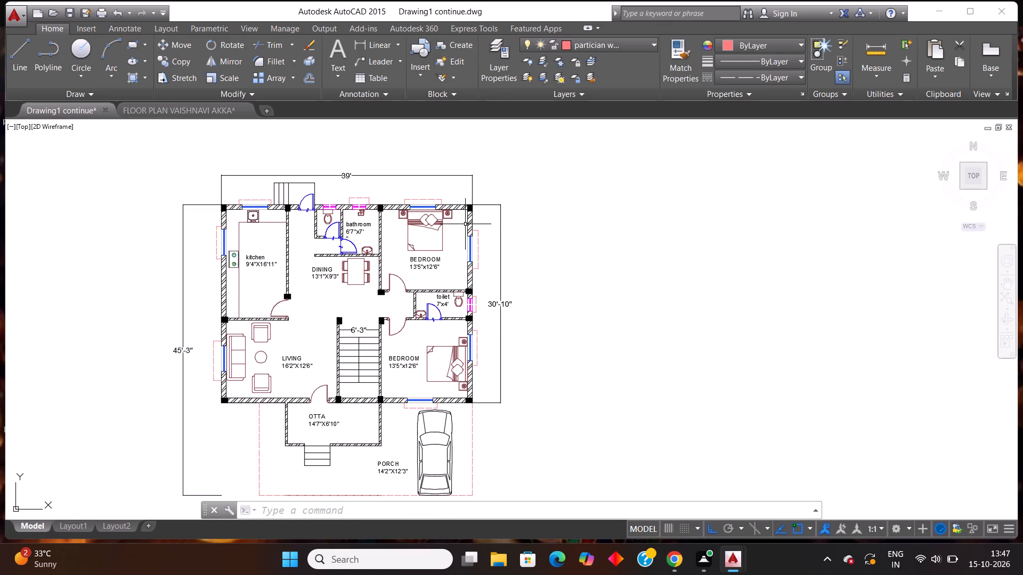
pyautogui.scroll(1, 322, 210)
pyautogui.scroll(-1, 322, 210)
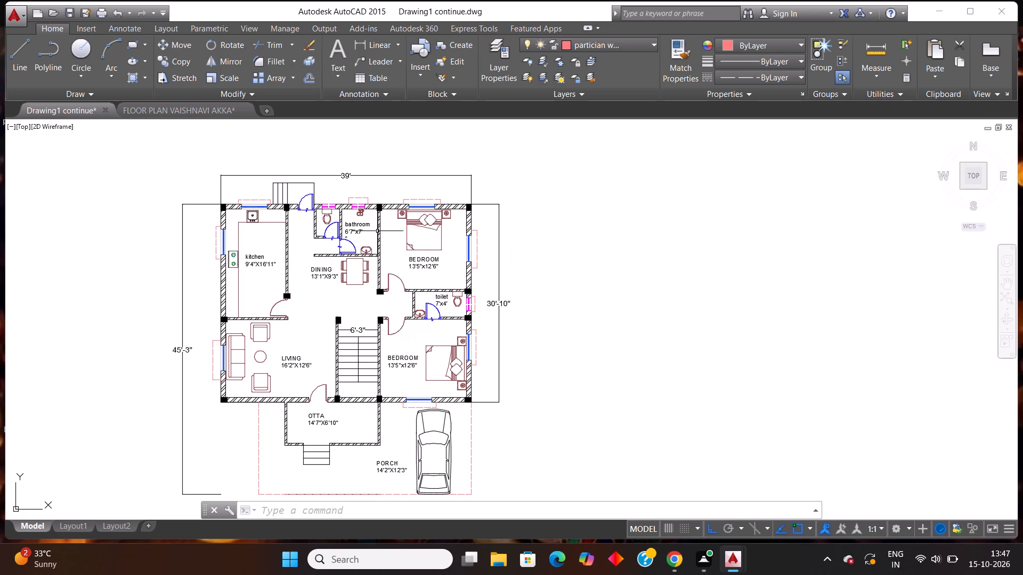
pyautogui.scroll(1, 303, 306)
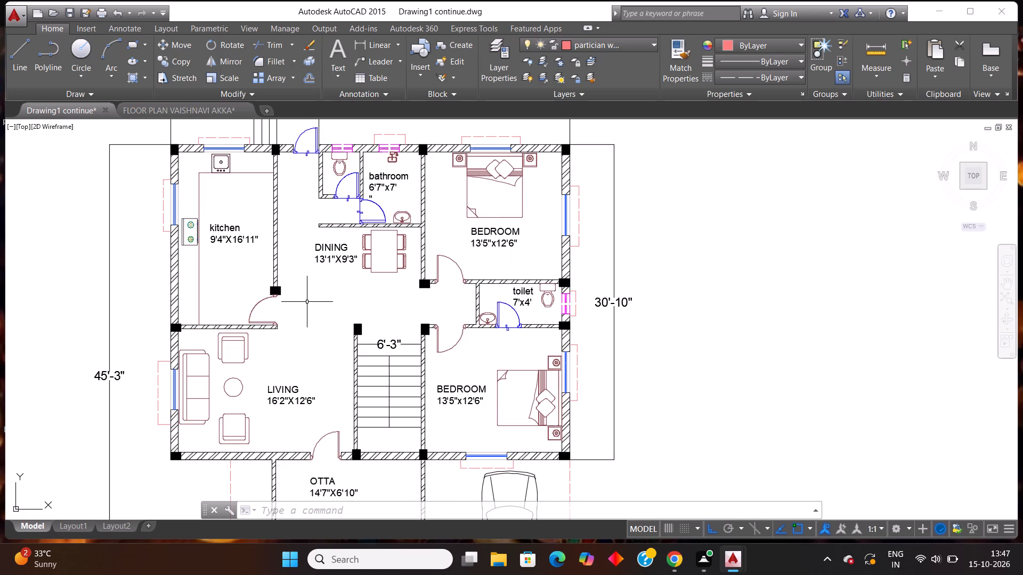
pyautogui.scroll(-1, 307, 302)
pyautogui.press('Escape')
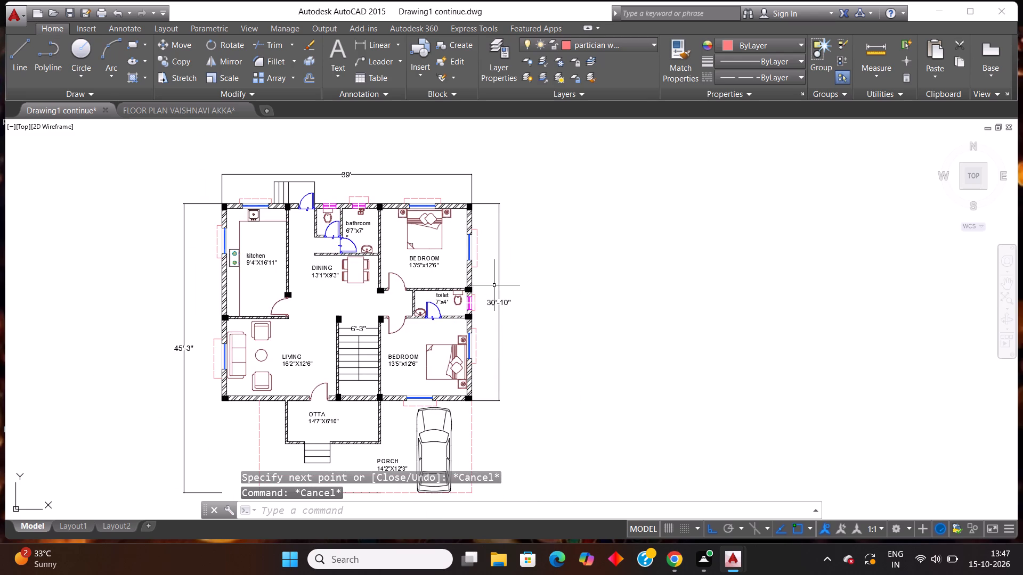
# Place a multiline text letter D, 9" high, in the empty area east of the floor plan.
pyautogui.write('MT')
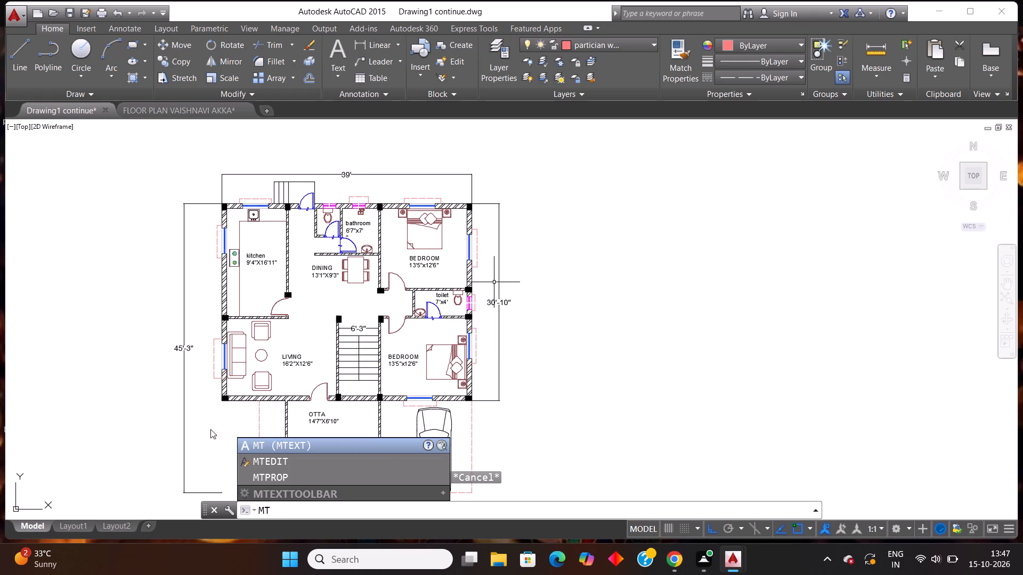
pyautogui.click(272, 445)
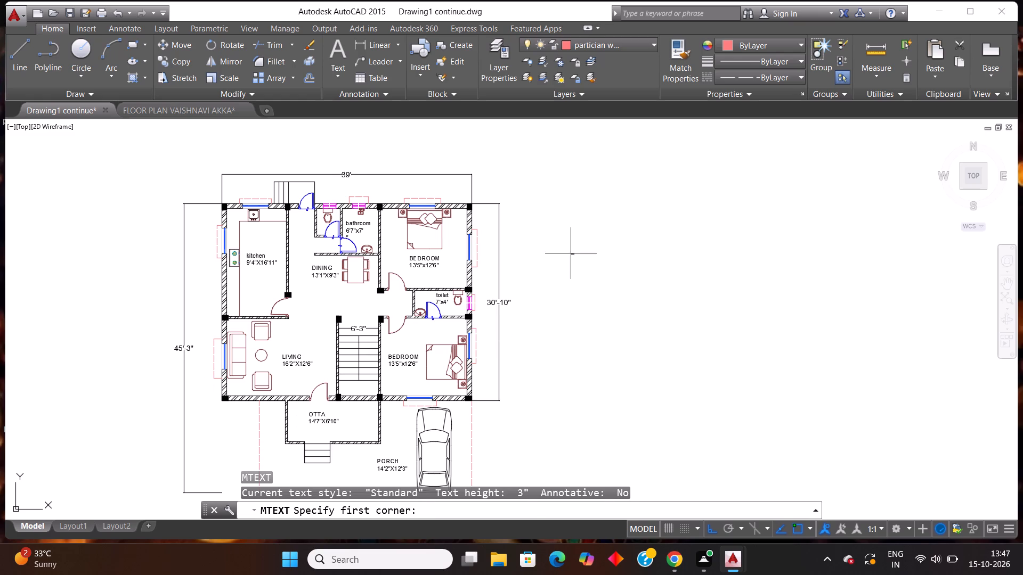
pyautogui.click(571, 253)
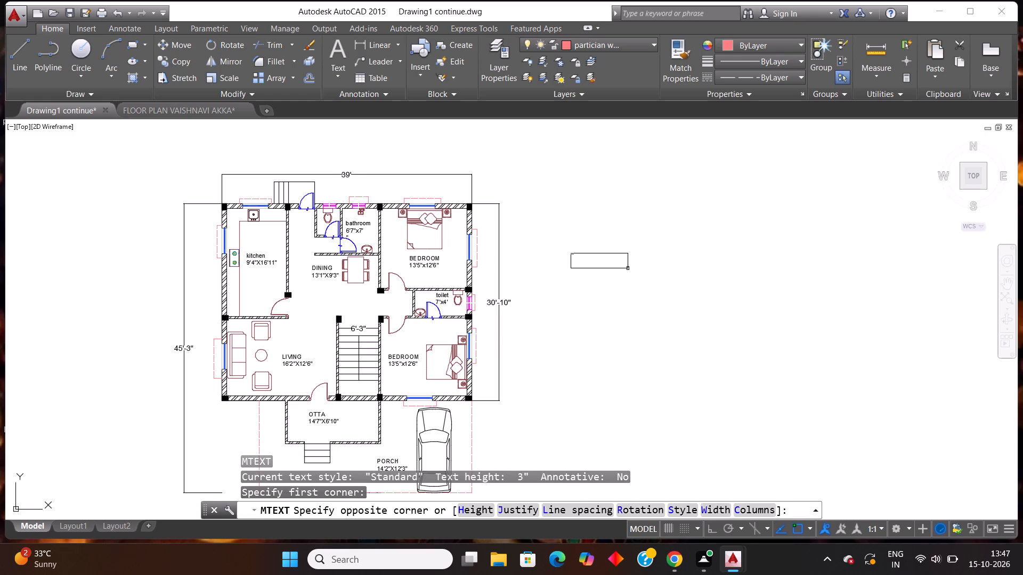
pyautogui.click(628, 268)
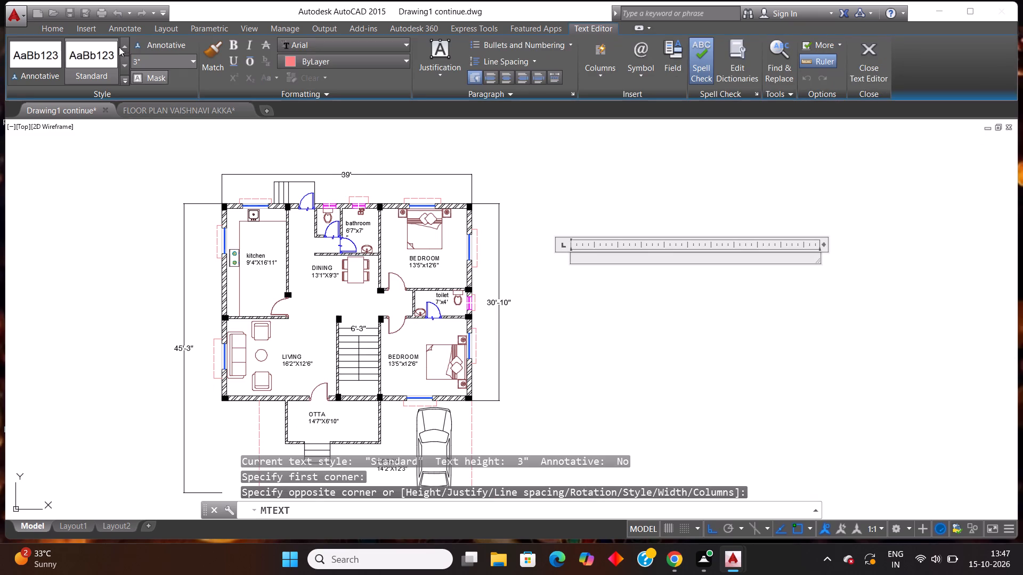
pyautogui.click(162, 62)
pyautogui.write('9"')
pyautogui.press('Return')
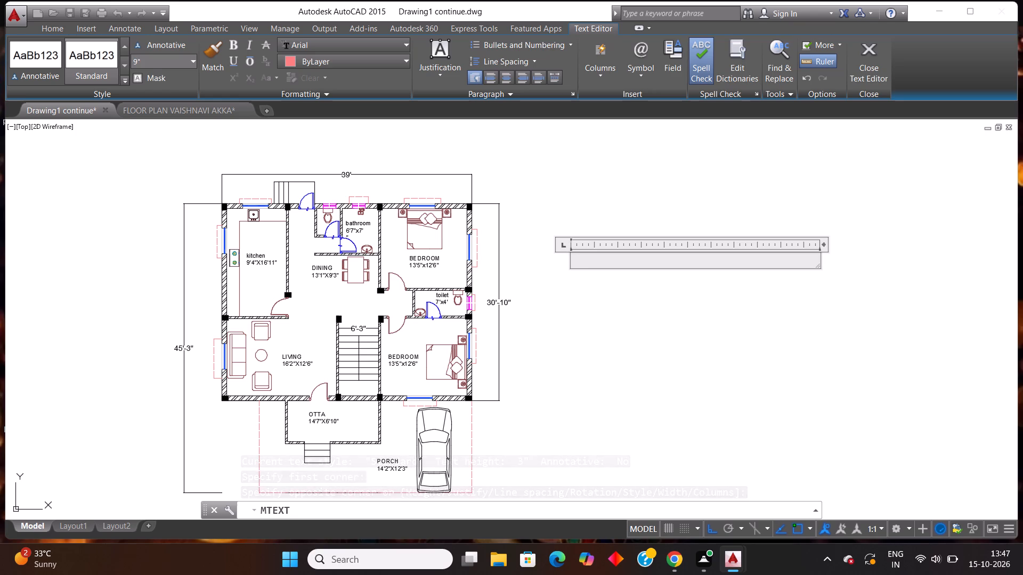
pyautogui.press('d')
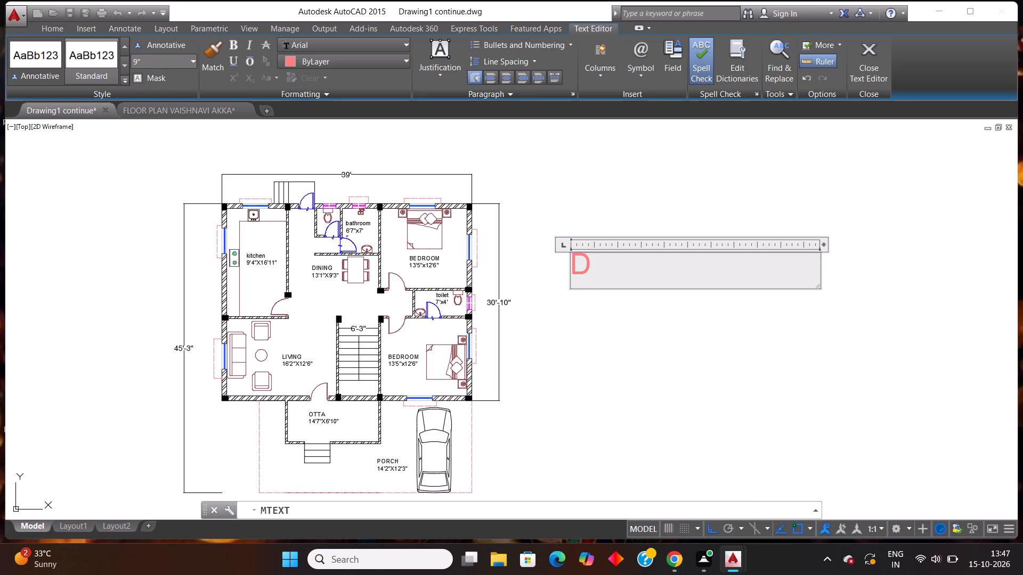
pyautogui.press('Return')
pyautogui.press('Escape')
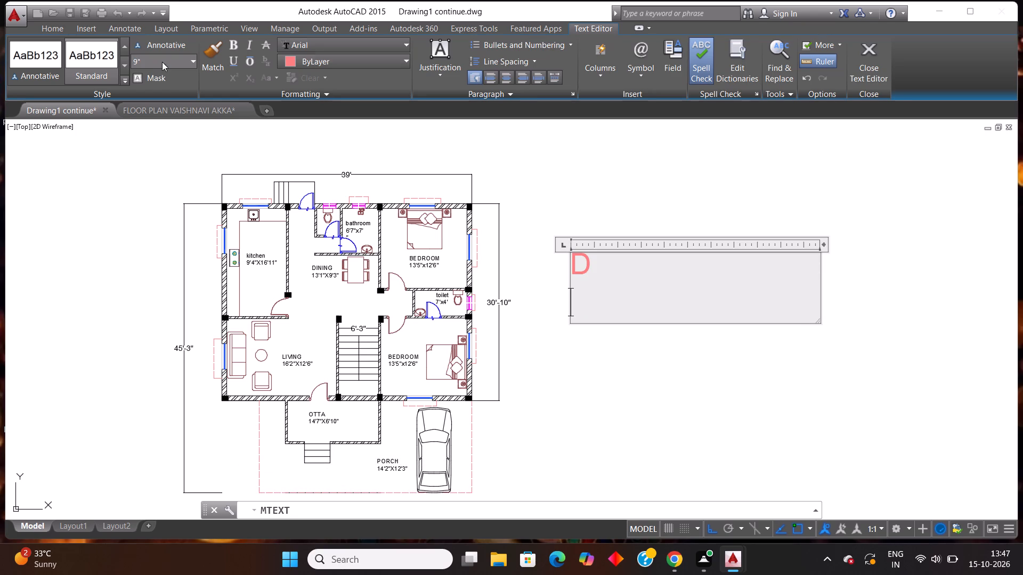
pyautogui.press('Escape')
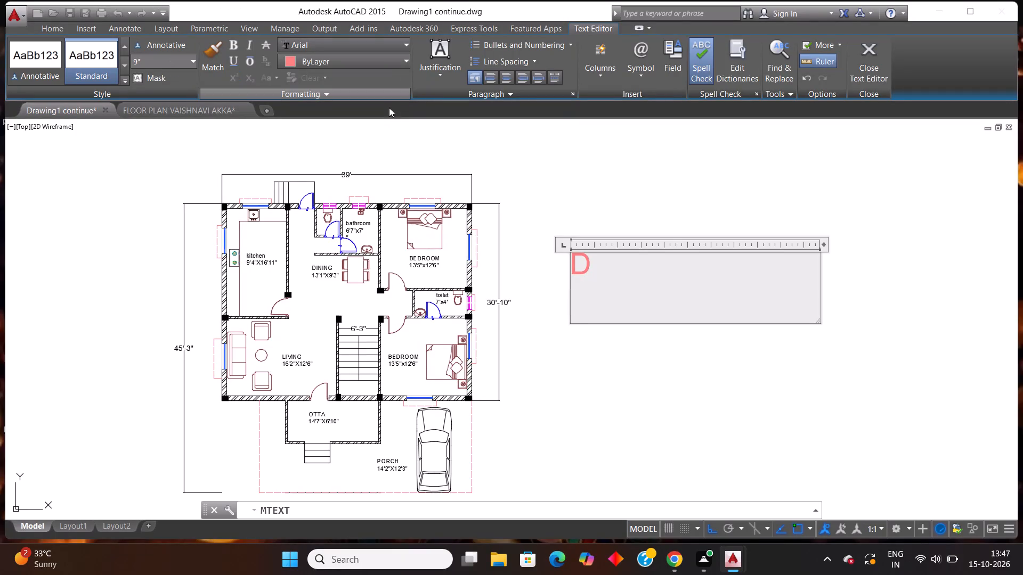
pyautogui.click(545, 335)
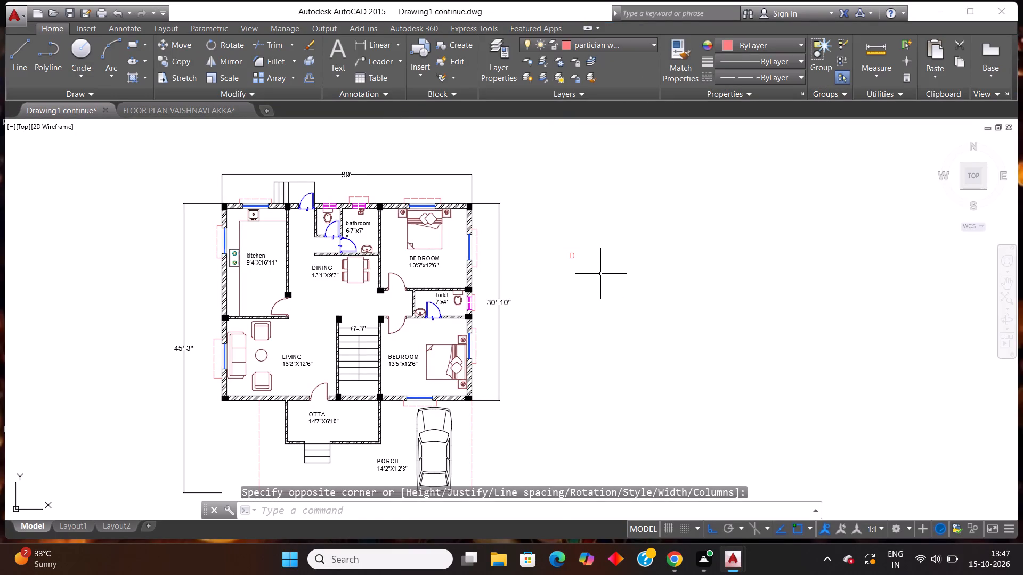
# Move the letter D text east of the floor plan onto layer 0.
pyautogui.click(600, 274)
pyautogui.click(554, 227)
pyautogui.click(607, 41)
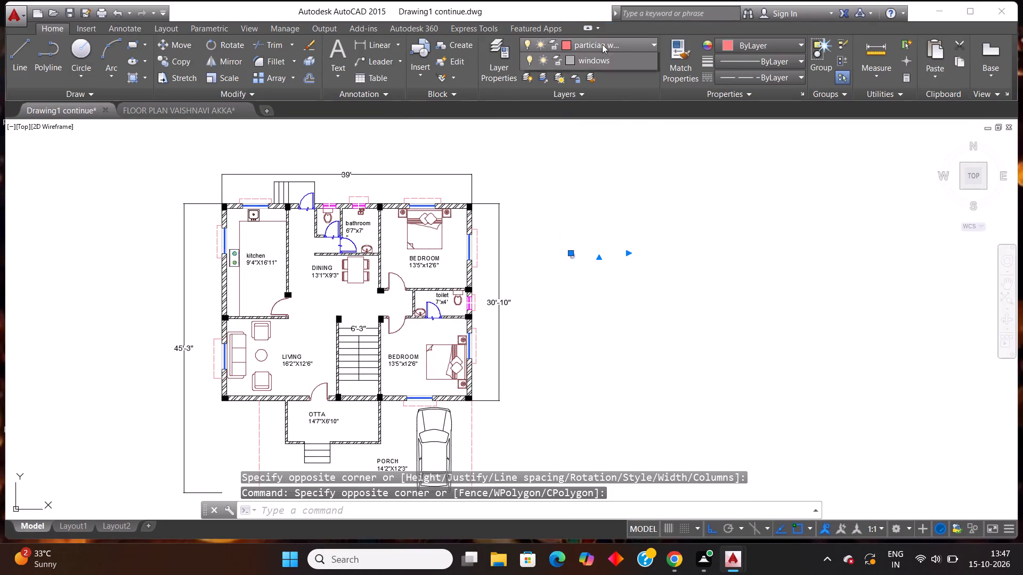
pyautogui.click(584, 73)
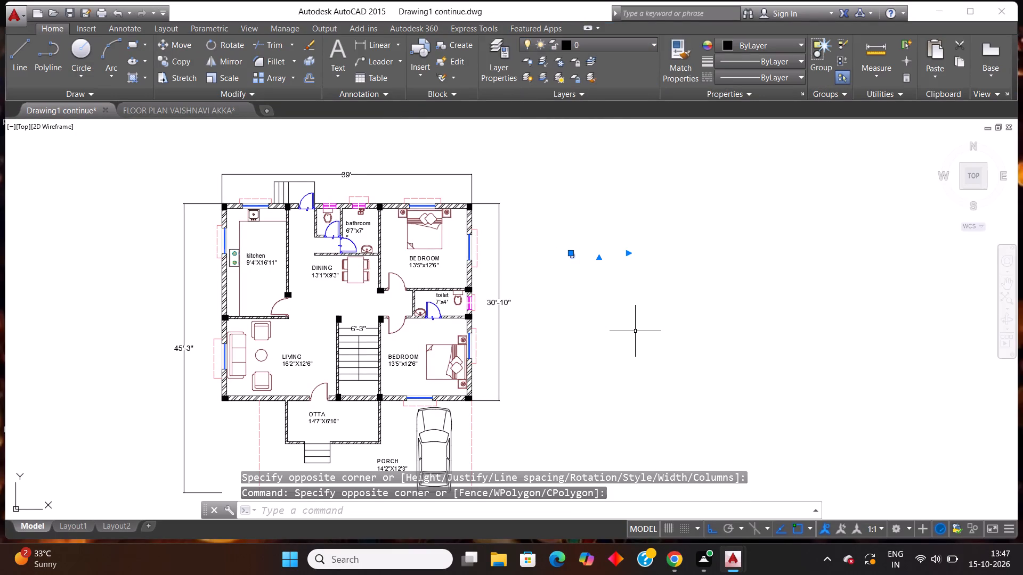
pyautogui.click(635, 331)
pyautogui.press('Escape')
pyautogui.press('Escape')
# Copy the letter D and paste a spare copy southeast of it in the empty area.
pyautogui.click(612, 310)
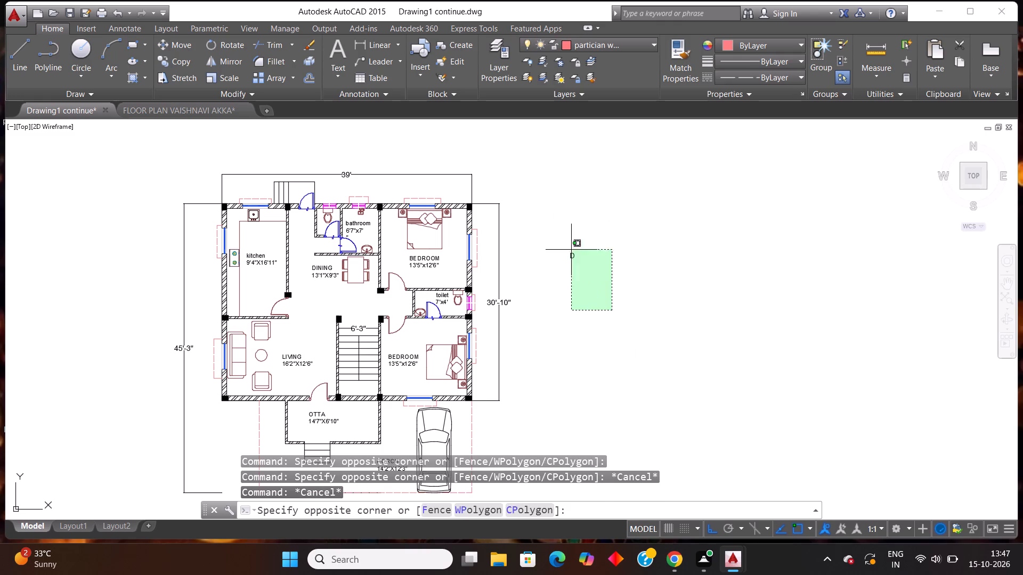
pyautogui.click(554, 221)
pyautogui.hotkey('ctrl', 'c')
pyautogui.hotkey('ctrl', 'v')
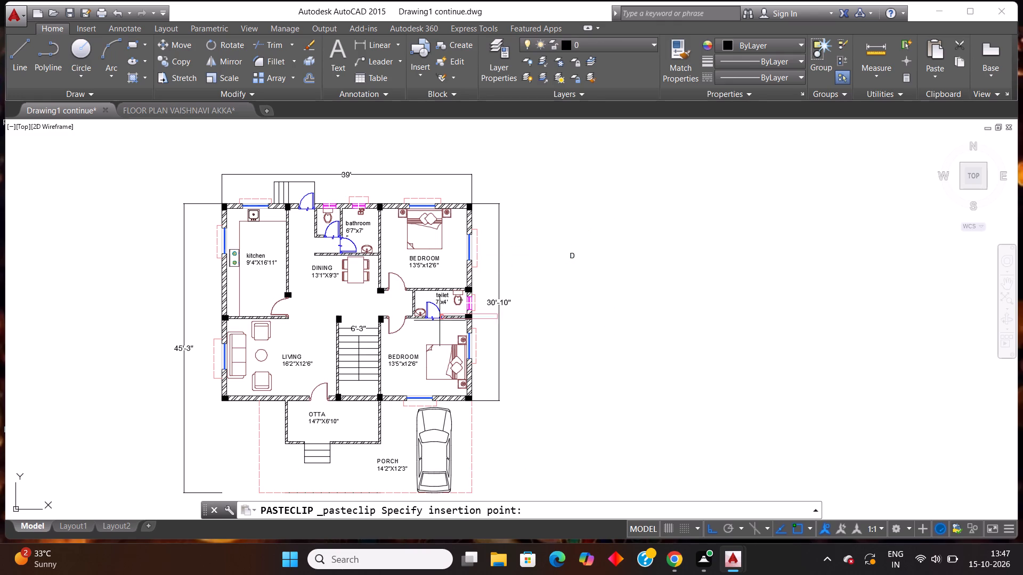
pyautogui.click(618, 321)
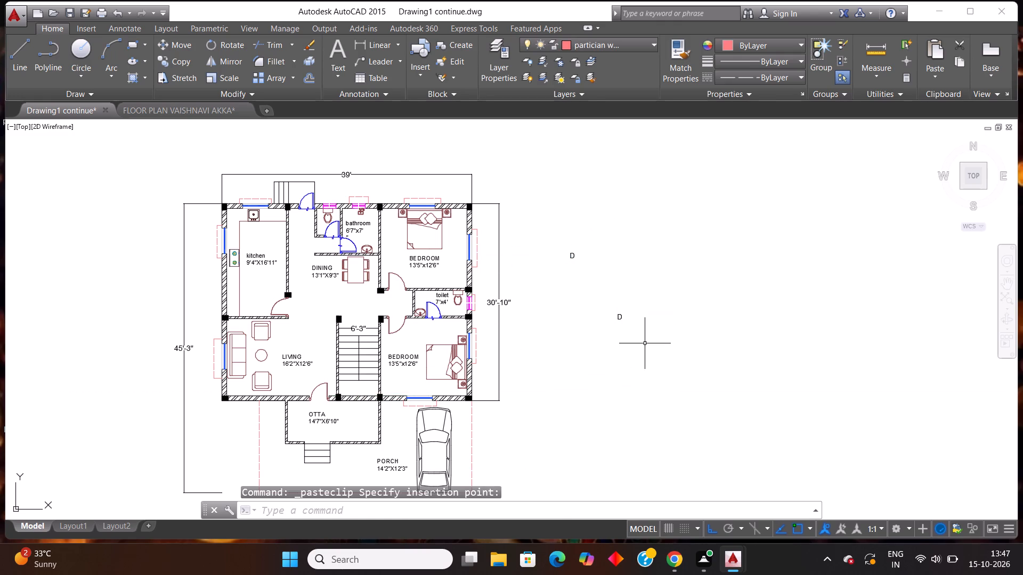
pyautogui.click(629, 325)
pyautogui.click(601, 295)
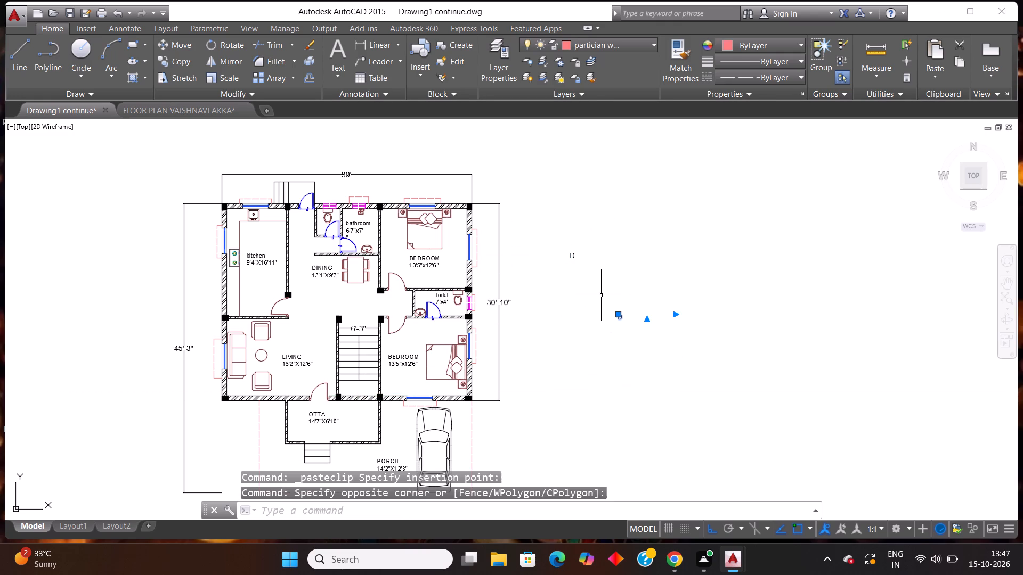
# Paste the D tag at the entrance door between the living room and otta, and at the kitchen door.
pyautogui.hotkey('ctrl', 'v')
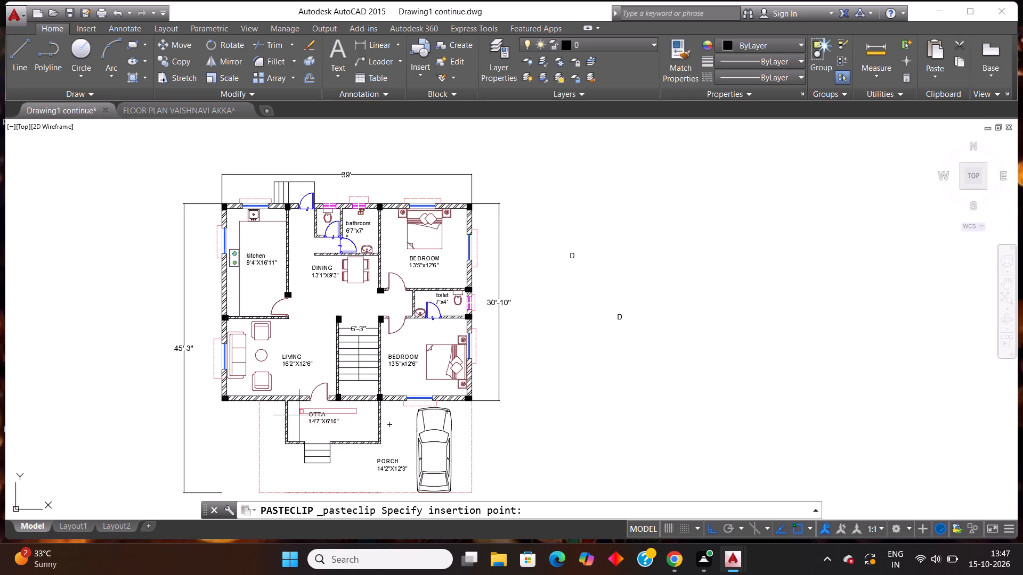
pyautogui.scroll(3, 307, 410)
pyautogui.click(307, 400)
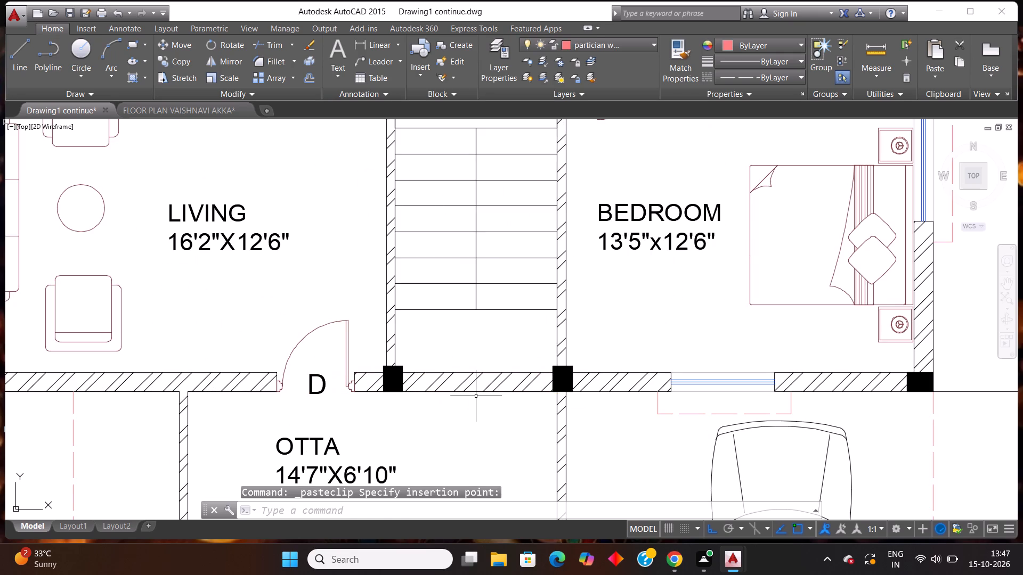
pyautogui.click(478, 395)
pyautogui.hotkey('ctrl', 'v')
pyautogui.scroll(-2, 467, 388)
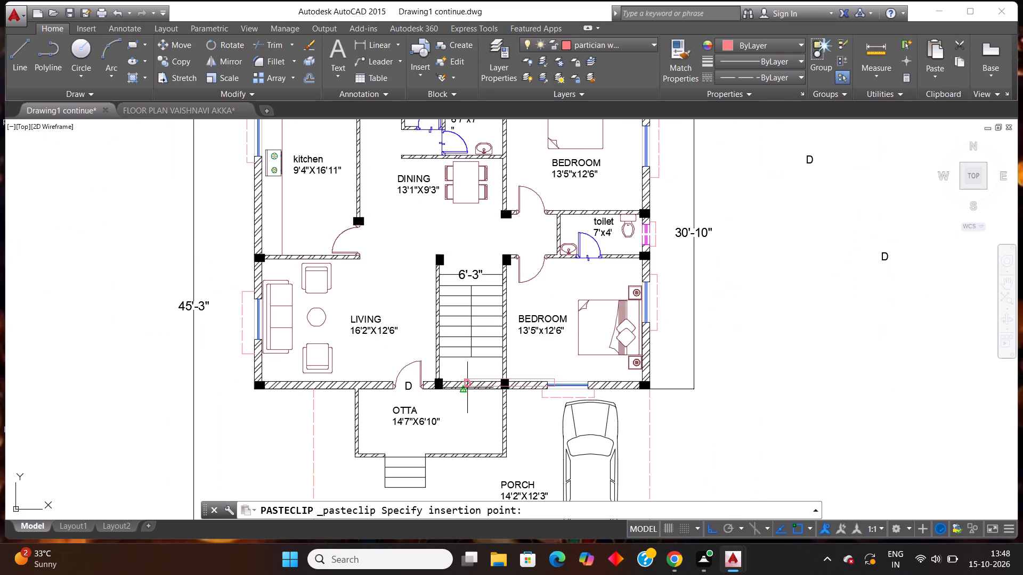
pyautogui.click(348, 245)
pyautogui.scroll(-1, 420, 280)
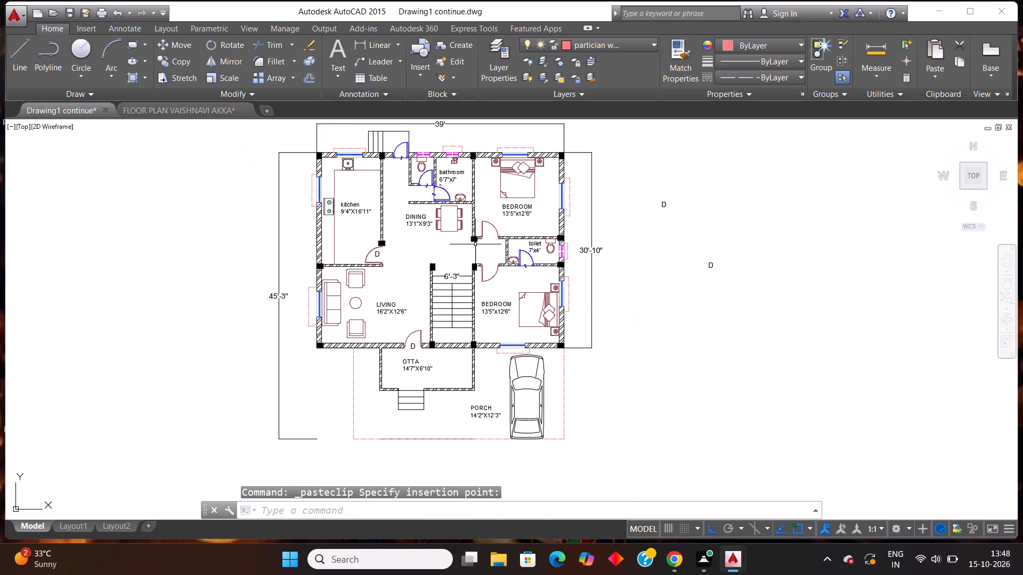
# Paste the D tag at both bedroom doors beside the toilet.
pyautogui.scroll(1, 541, 219)
pyautogui.hotkey('ctrl', 'v')
pyautogui.scroll(2, 464, 263)
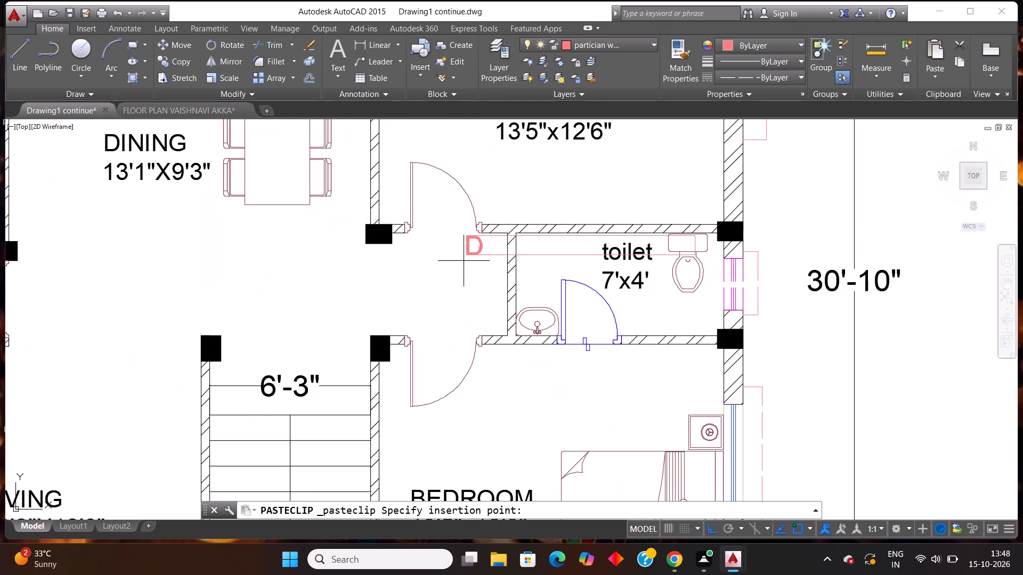
pyautogui.click(432, 239)
pyautogui.hotkey('ctrl', 'v')
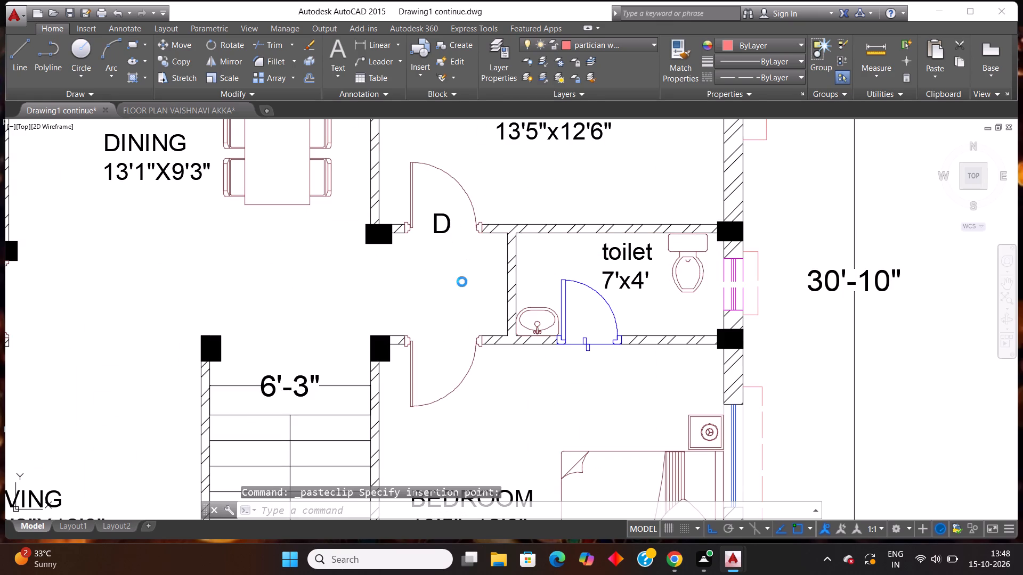
pyautogui.click(431, 356)
pyautogui.scroll(-2, 480, 316)
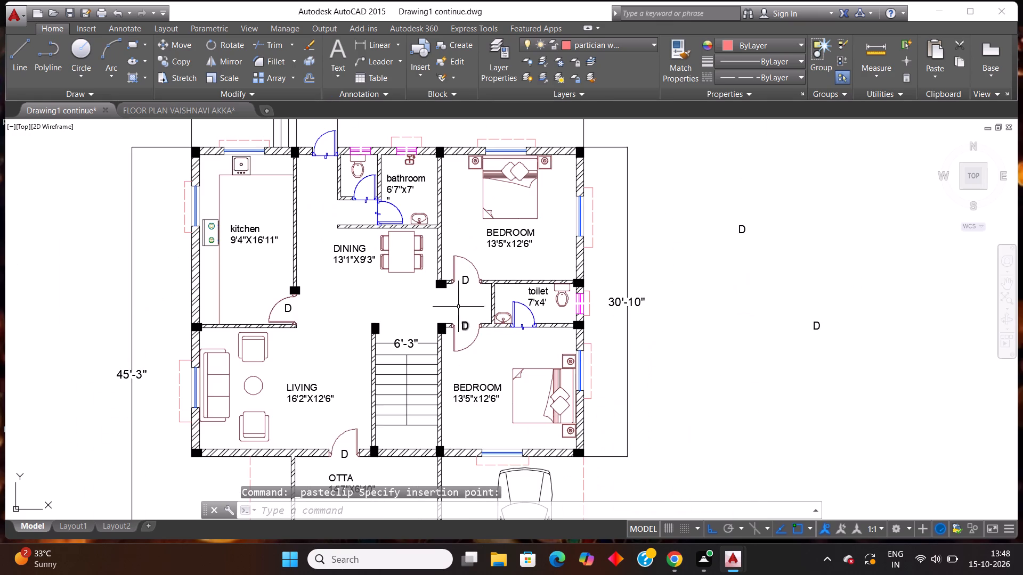
pyautogui.scroll(-1, 406, 275)
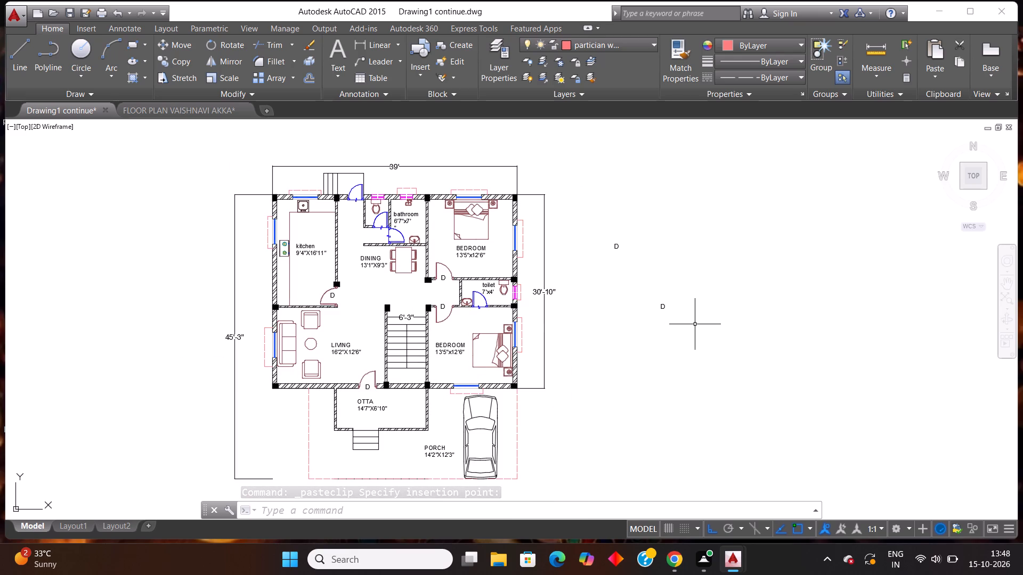
# Edit the spare southeastern D text east of the plan to read D1.
pyautogui.scroll(1, 610, 311)
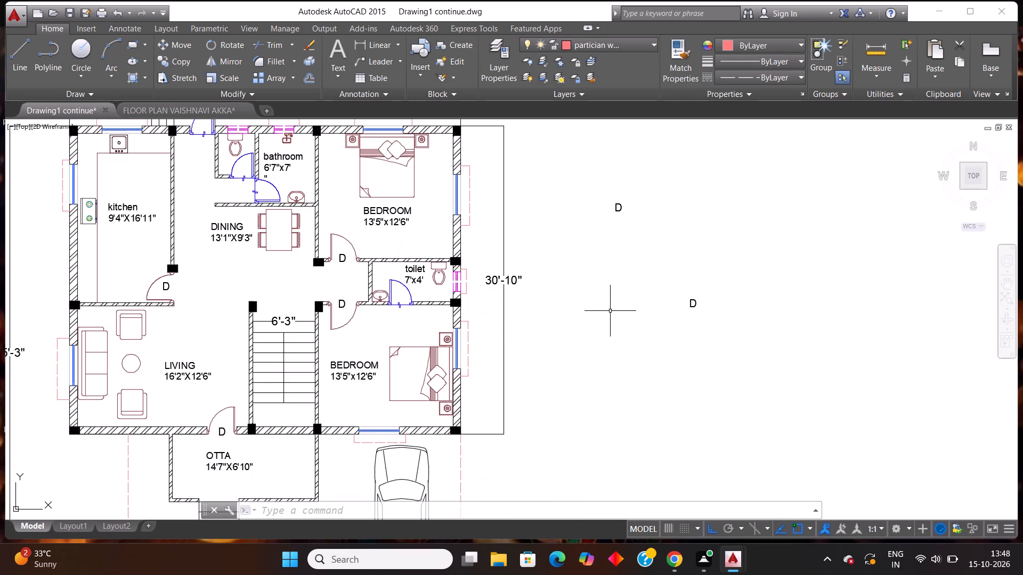
pyautogui.scroll(-1, 610, 311)
pyautogui.scroll(1, 653, 299)
pyautogui.click(697, 359)
pyautogui.click(594, 253)
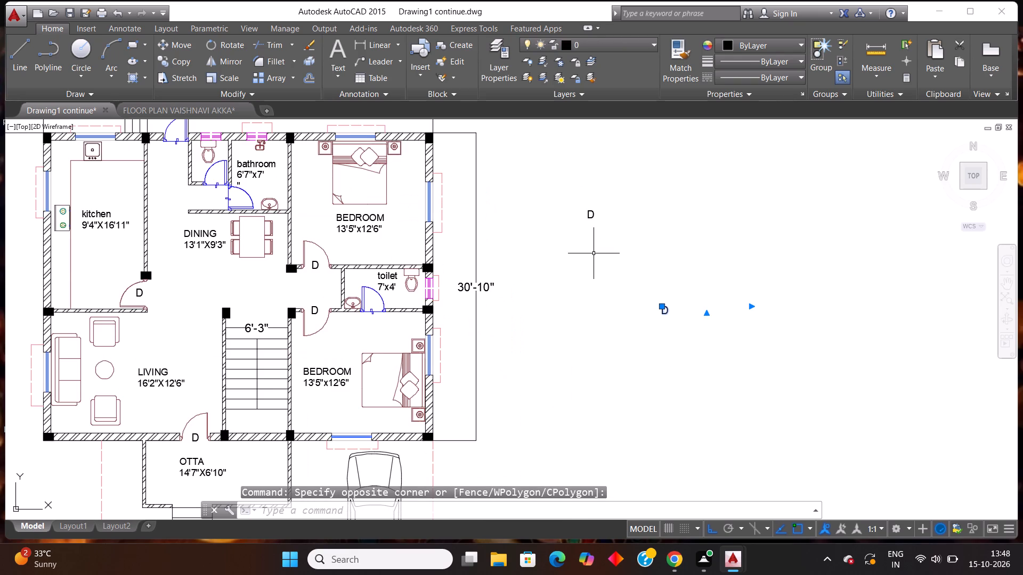
pyautogui.scroll(2, 668, 324)
pyautogui.press('Escape')
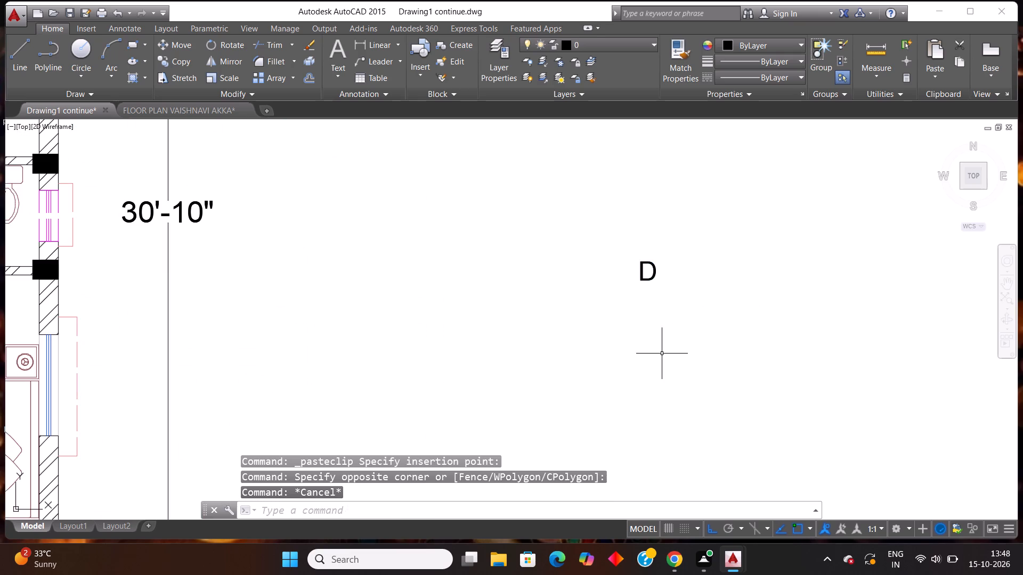
pyautogui.scroll(2, 684, 338)
pyautogui.doubleClick(597, 195)
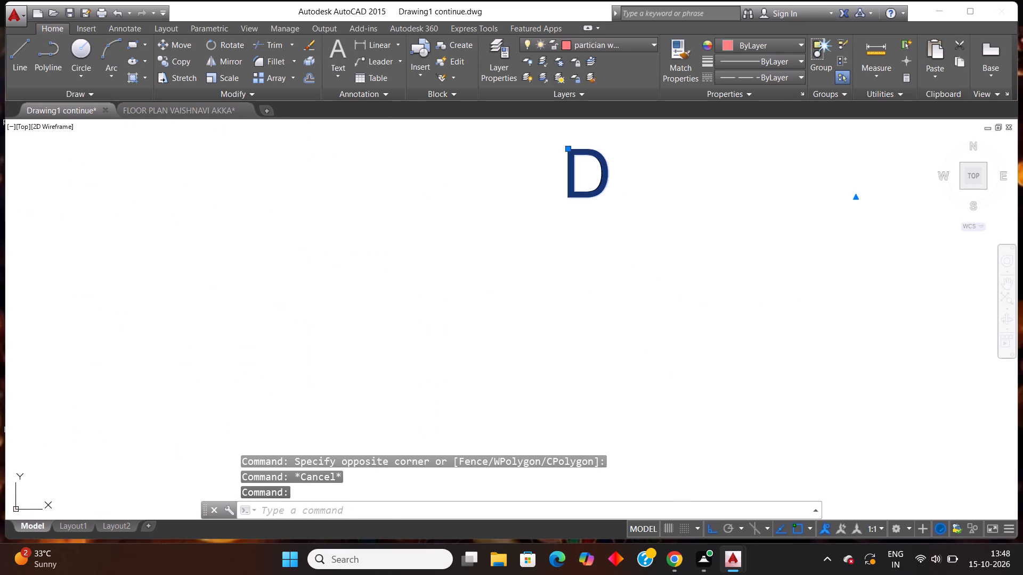
pyautogui.press('1')
pyautogui.click(629, 307)
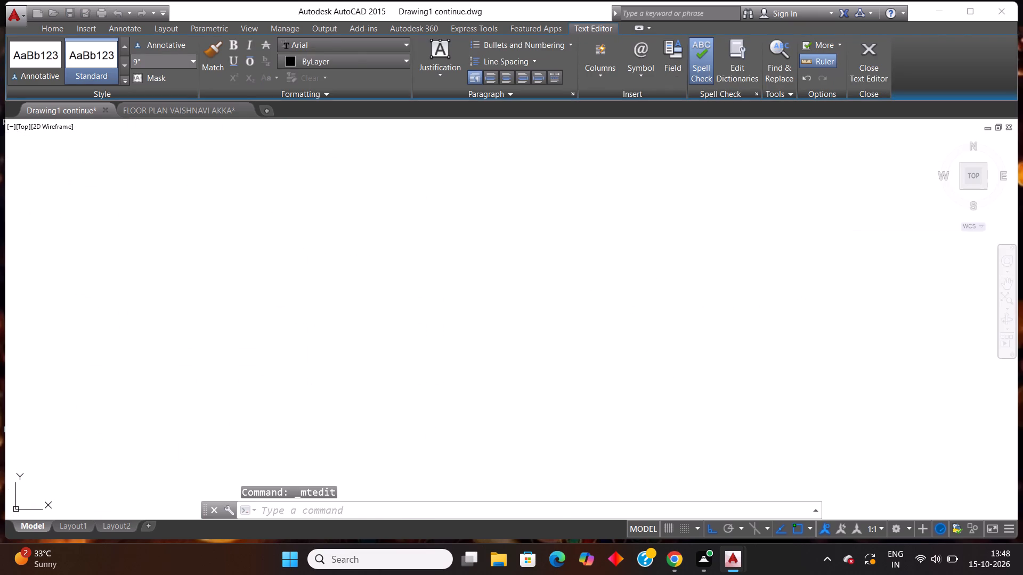
# Copy the D1 text and paste it at the blue exterior door beside the north steps.
pyautogui.click(688, 245)
pyautogui.click(542, 113)
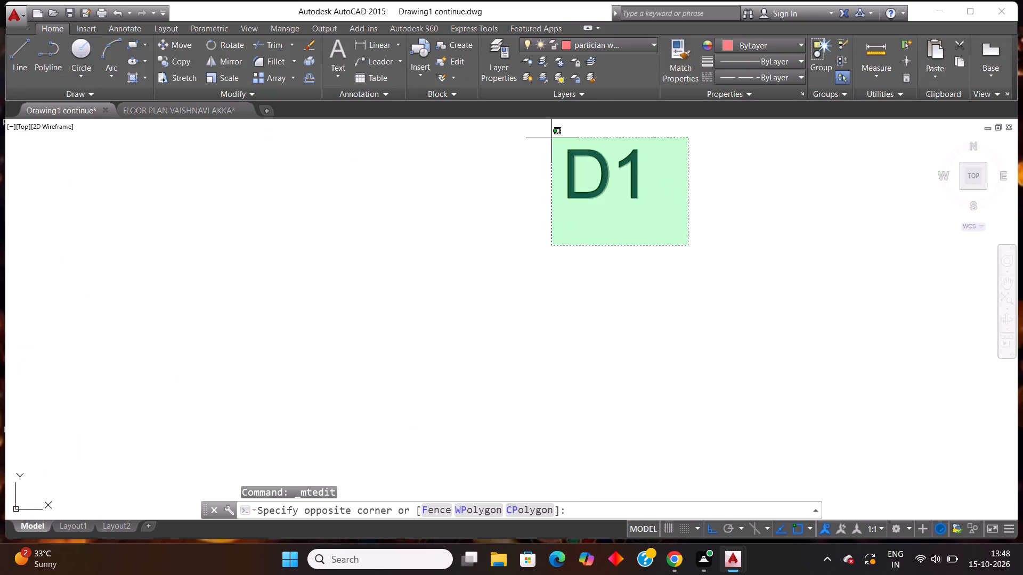
pyautogui.click(553, 140)
pyautogui.hotkey('ctrl', 'c')
pyautogui.hotkey('ctrl', 'v')
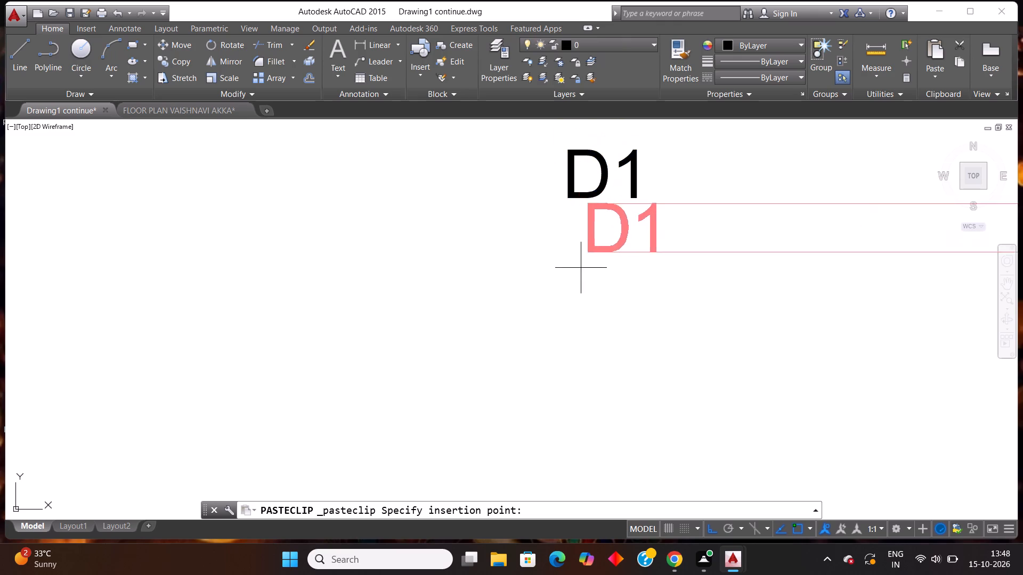
pyautogui.scroll(-5, 585, 282)
pyautogui.scroll(1, 305, 211)
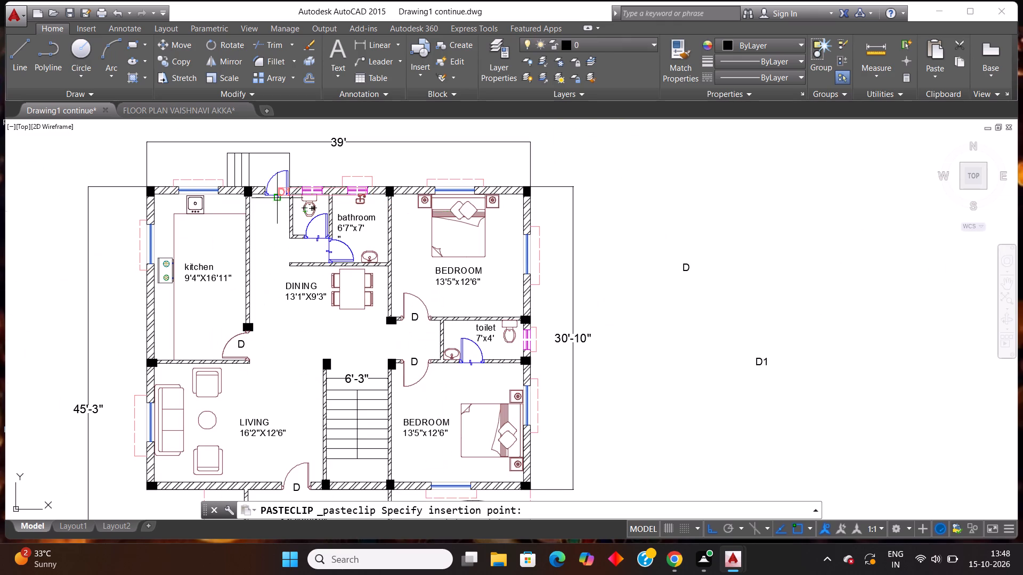
pyautogui.scroll(1, 266, 190)
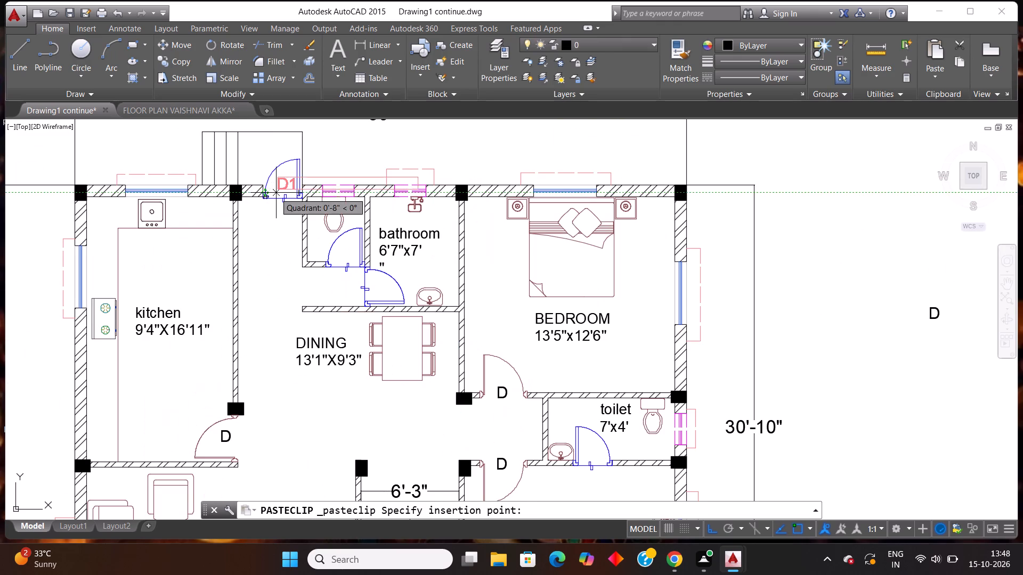
pyautogui.click(276, 193)
# Paste the D1 tag at the door of the small WC and at the adjoining bathroom door.
pyautogui.scroll(-1, 417, 273)
pyautogui.hotkey('ctrl', 'c')
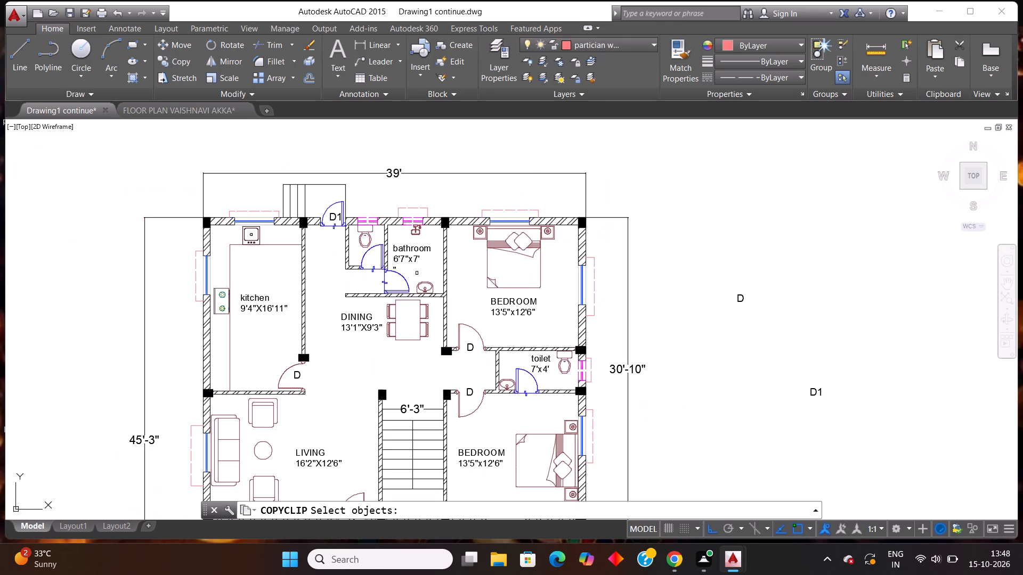
pyautogui.hotkey('ctrl', 'v')
pyautogui.scroll(4, 379, 262)
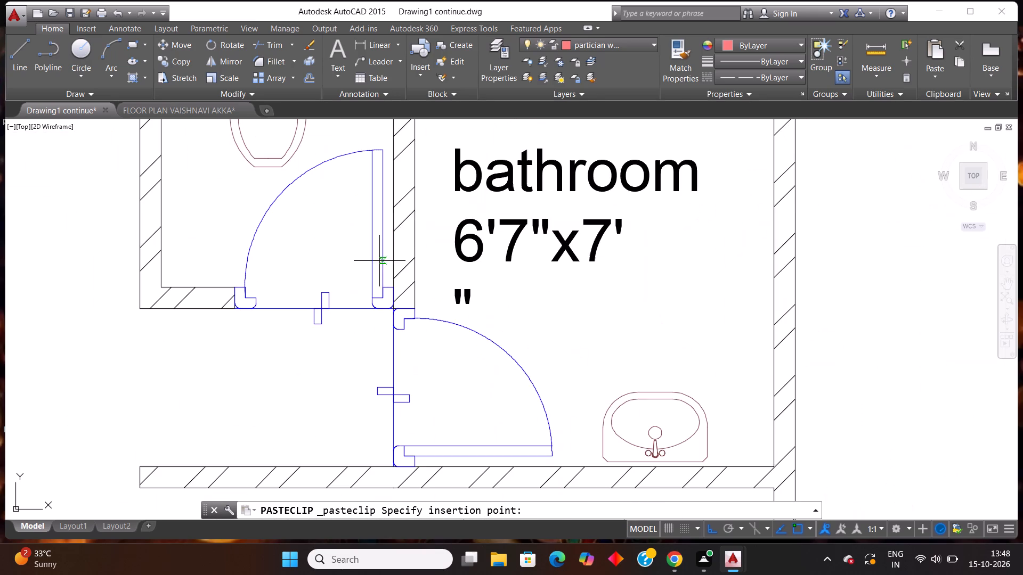
pyautogui.click(286, 284)
pyautogui.scroll(-2, 379, 289)
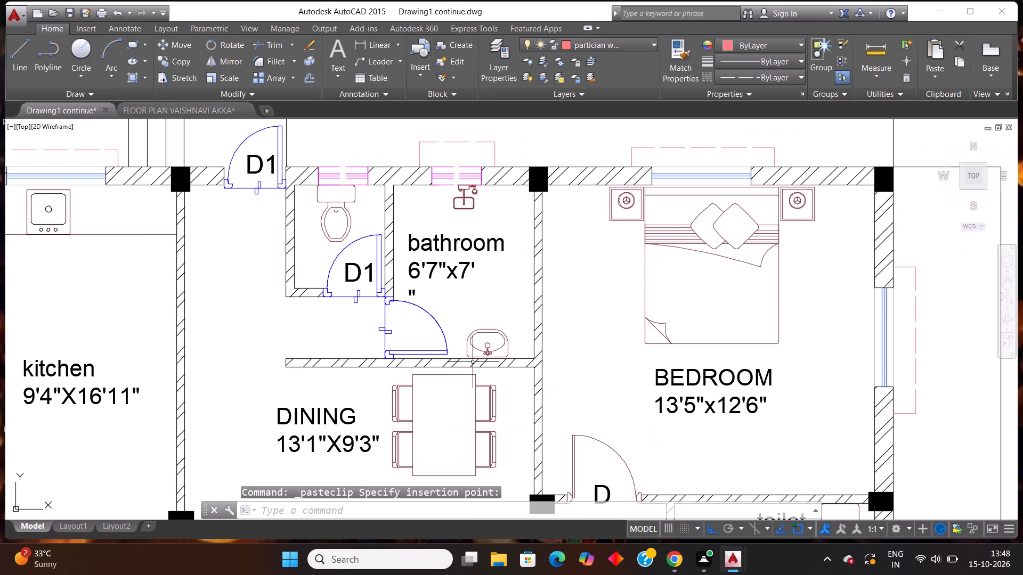
pyautogui.hotkey('ctrl', 'v')
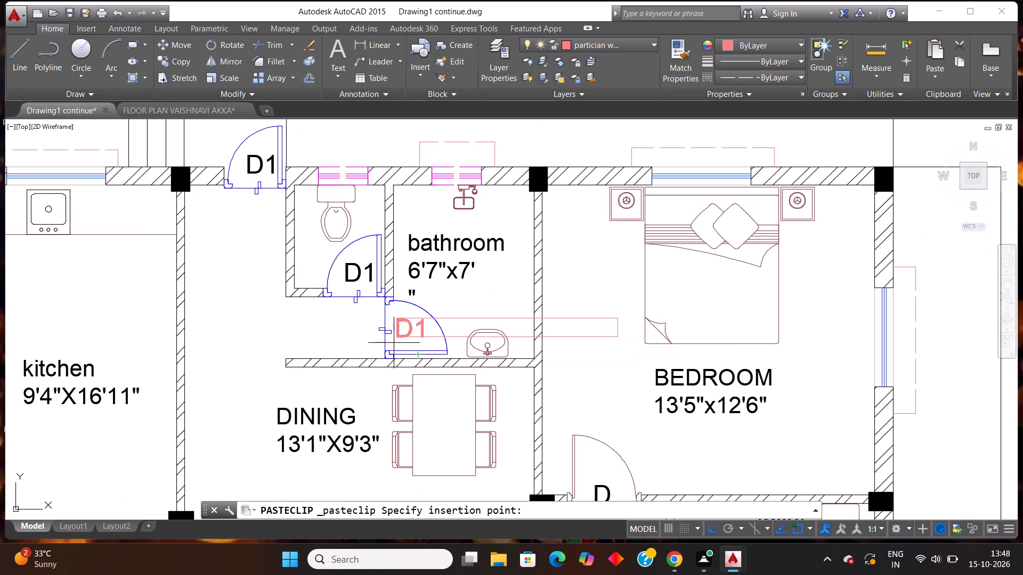
pyautogui.click(394, 347)
# Delete the two spare texts, D and D1, from the empty area east of the floor plan.
pyautogui.scroll(-2, 508, 313)
pyautogui.scroll(-1, 593, 382)
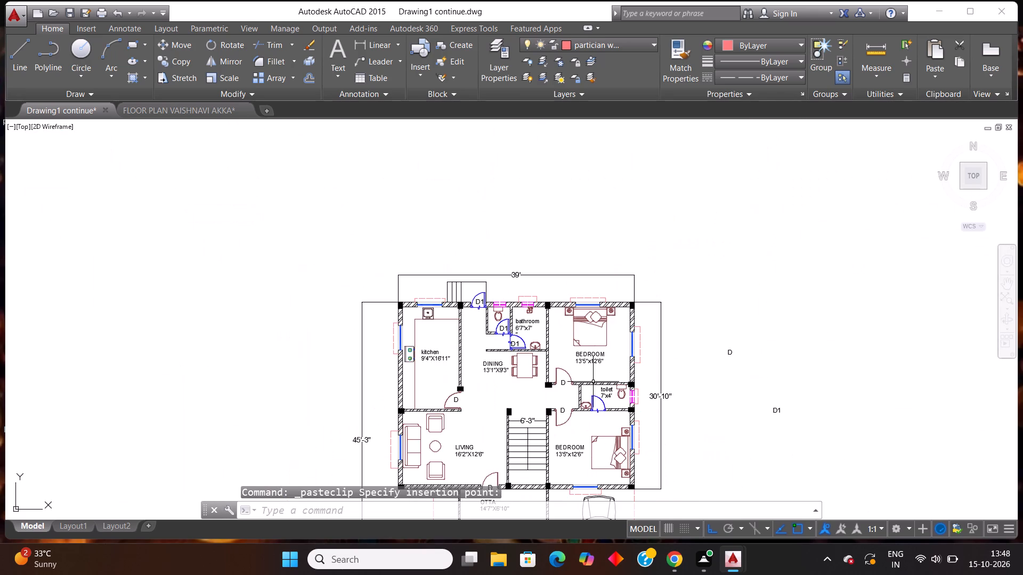
pyautogui.scroll(-2, 500, 314)
pyautogui.scroll(2, 570, 385)
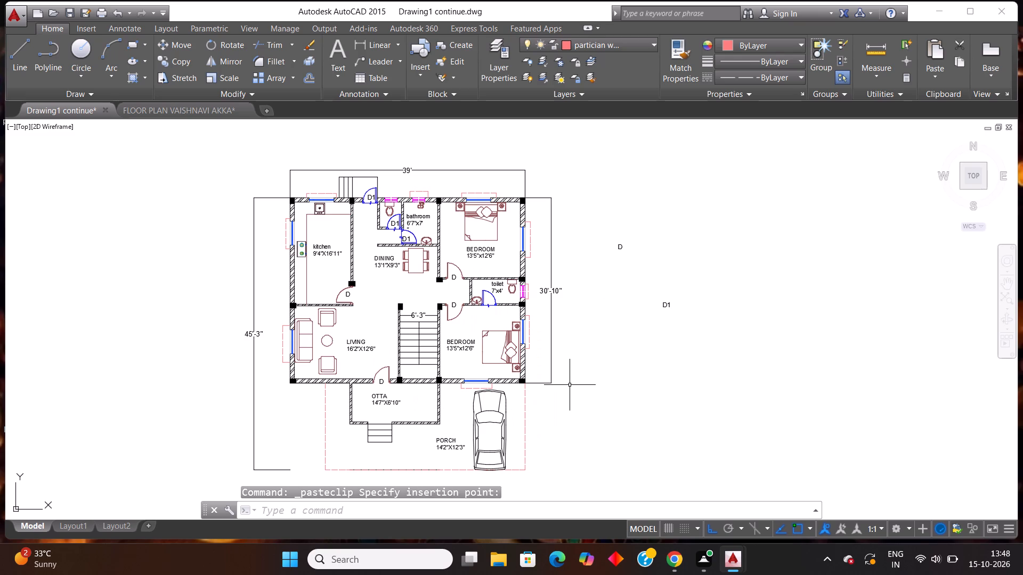
pyautogui.press('Escape')
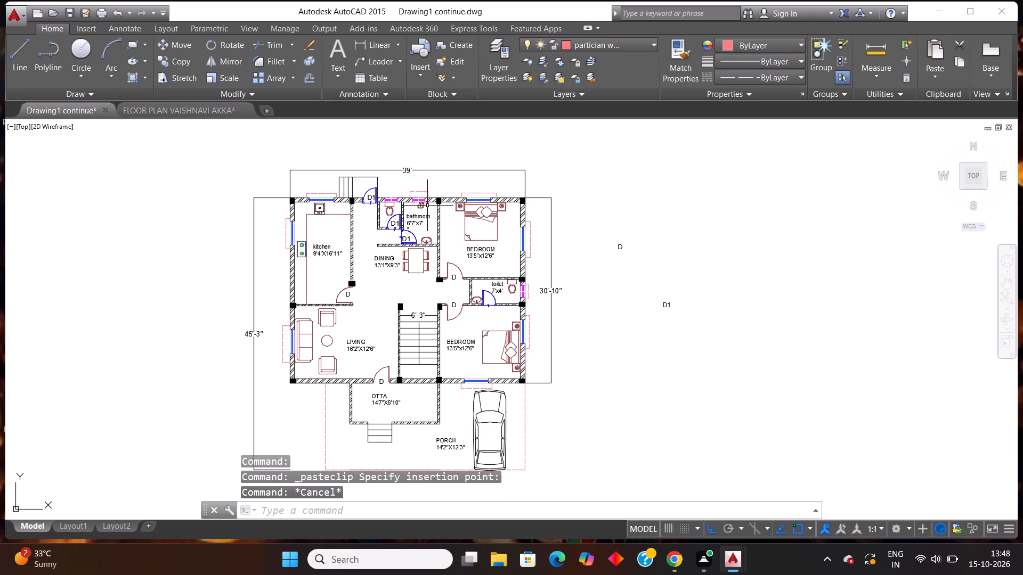
pyautogui.scroll(-2, 570, 287)
pyautogui.click(662, 328)
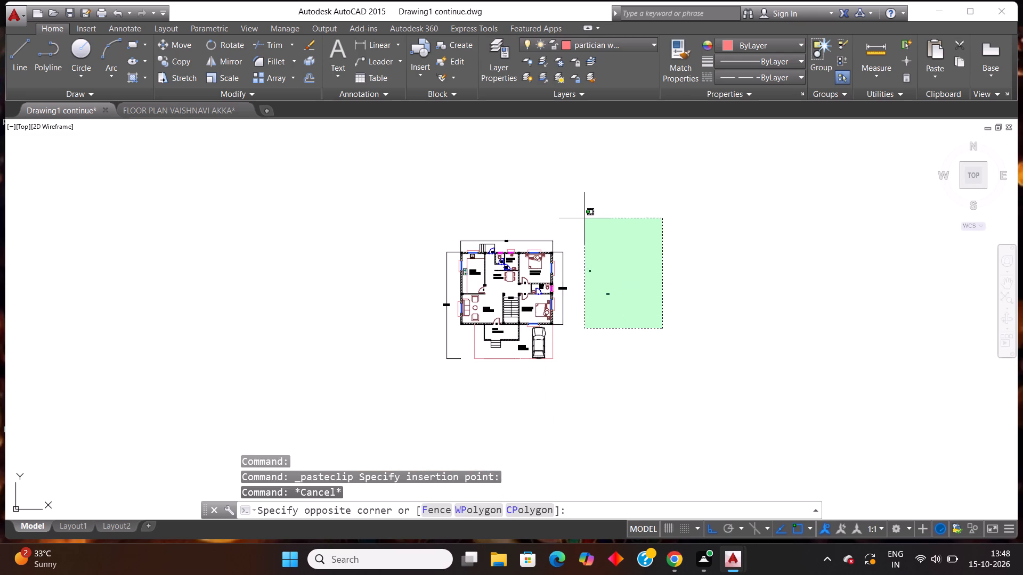
pyautogui.click(584, 218)
pyautogui.press('Delete')
# Examine the whole floor plan, checking the D and D1 tags at the doors.
pyautogui.scroll(1, 566, 251)
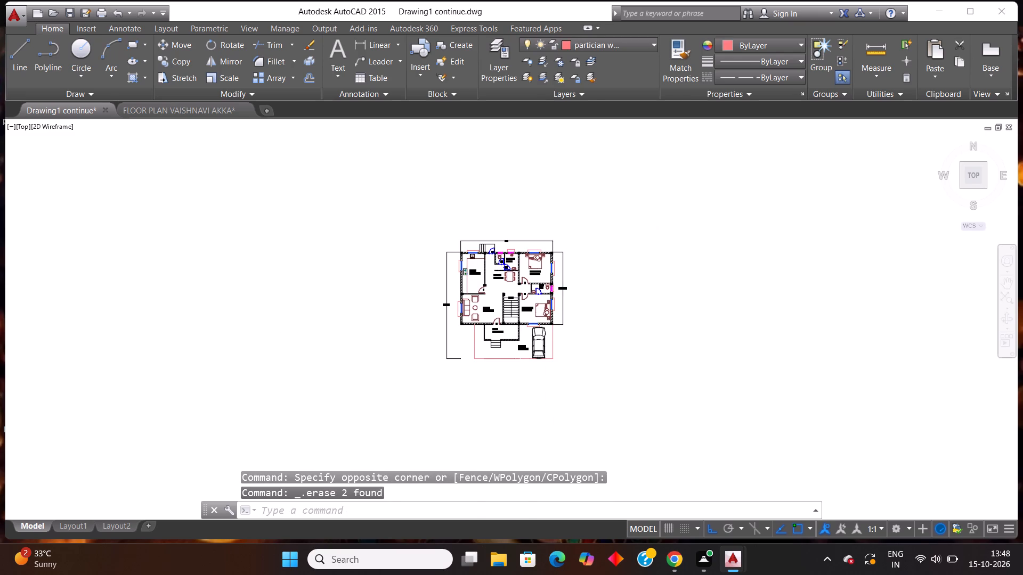
pyautogui.scroll(1, 566, 251)
pyautogui.scroll(-2, 566, 251)
pyautogui.scroll(2, 582, 334)
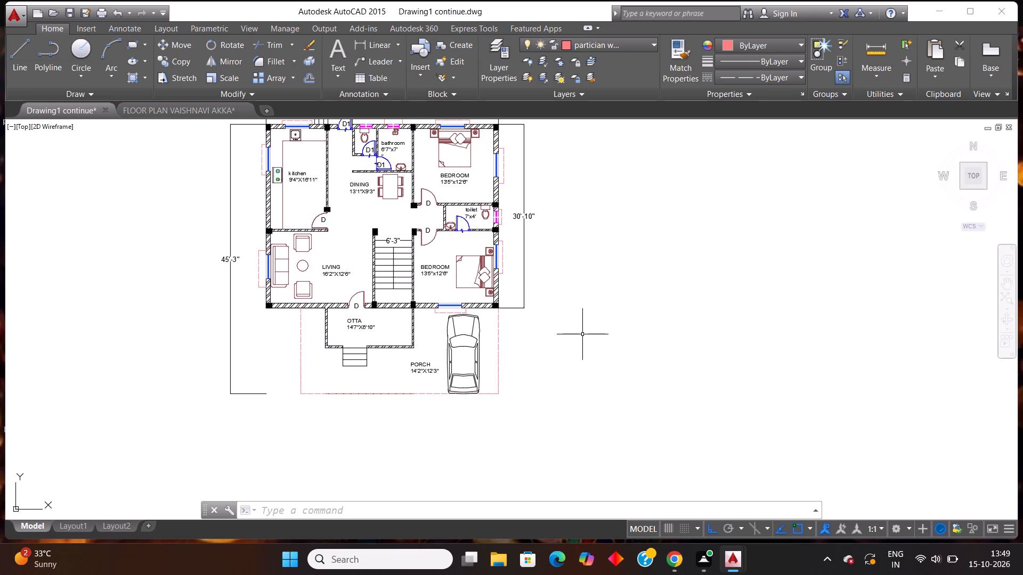
pyautogui.scroll(-2, 531, 349)
pyautogui.scroll(1, 502, 260)
pyautogui.scroll(1, 529, 379)
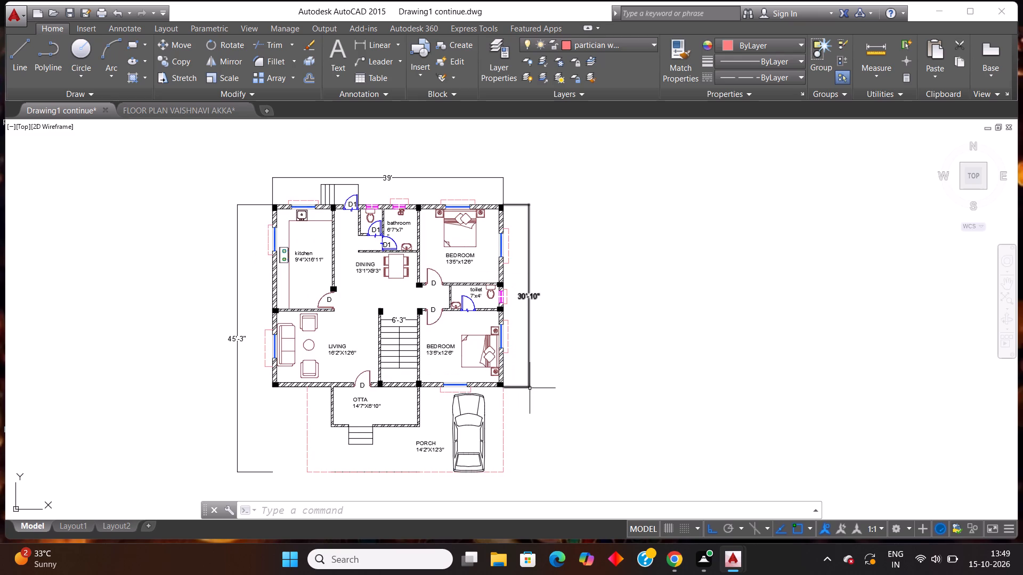
pyautogui.scroll(1, 529, 417)
pyautogui.scroll(-1, 529, 417)
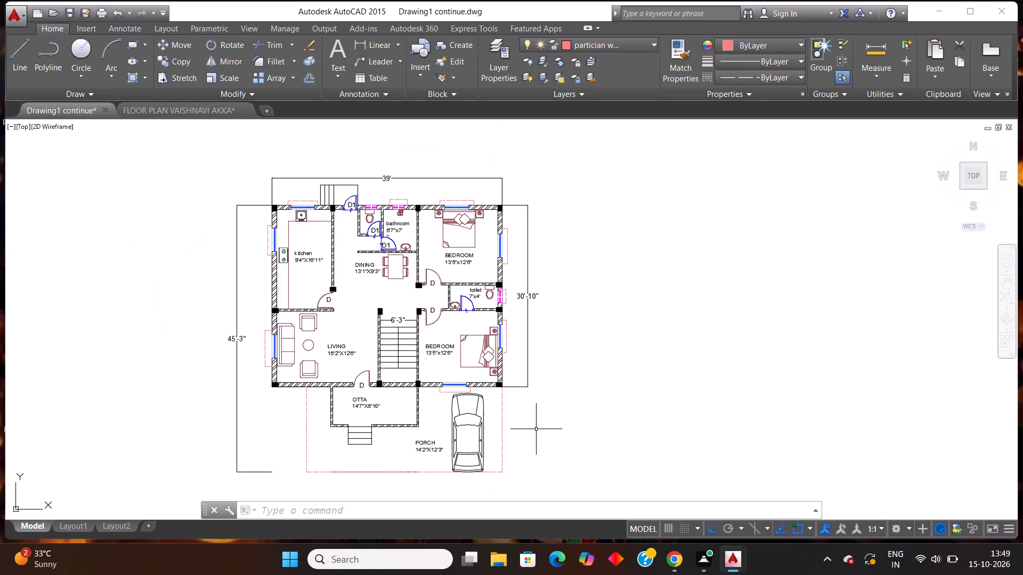
# Copy the D text at the door between the living room and otta and paste it in the empty area east of the plan.
pyautogui.press('Escape')
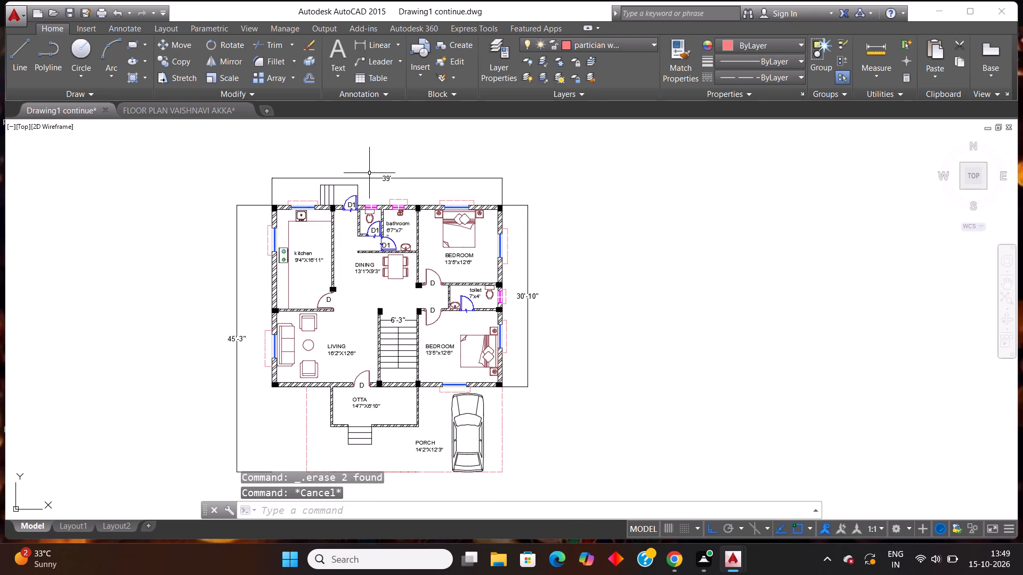
pyautogui.scroll(2, 362, 391)
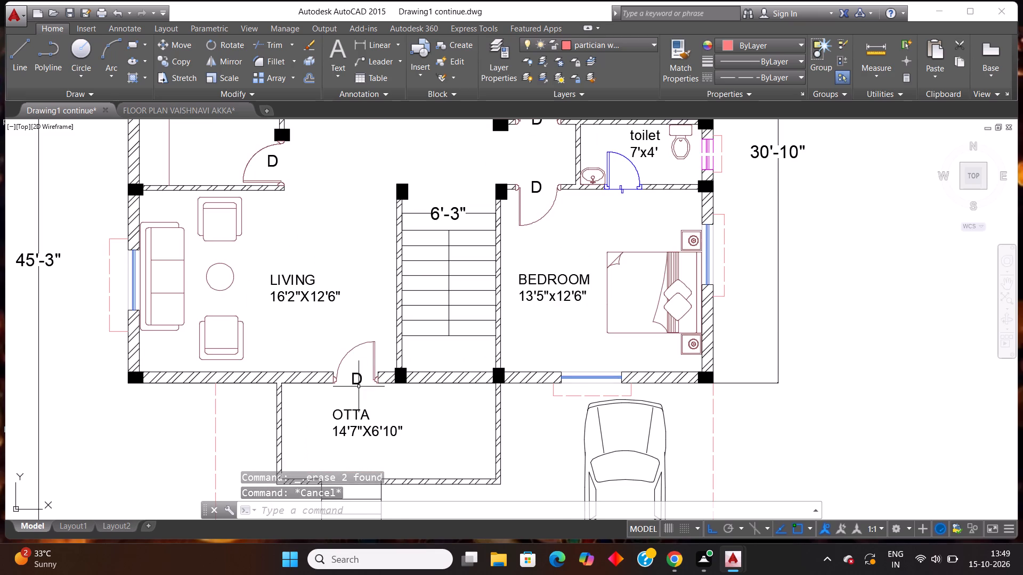
pyautogui.click(358, 386)
pyautogui.click(351, 367)
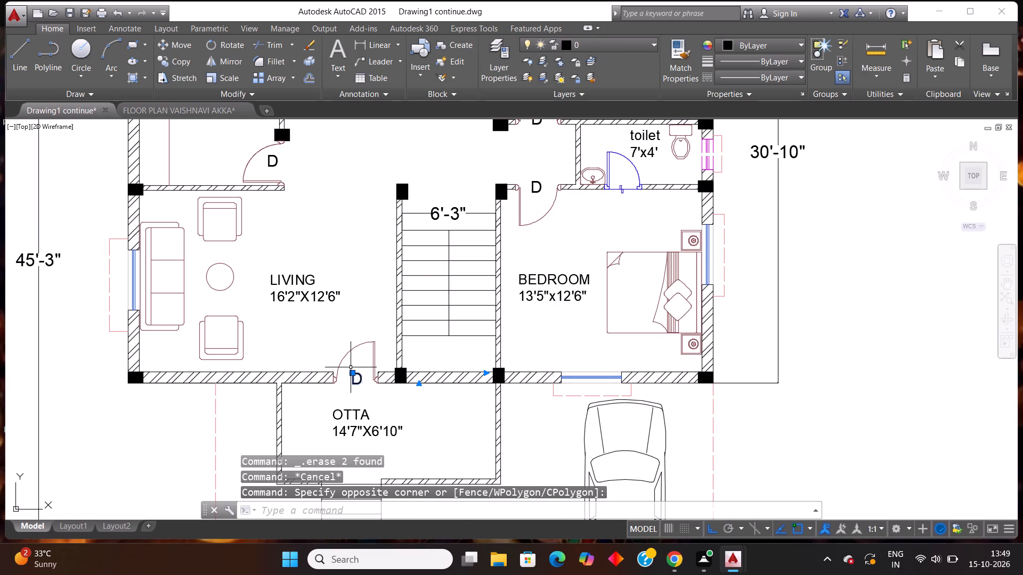
pyautogui.hotkey('ctrl', 'c')
pyautogui.hotkey('ctrl', 'v')
pyautogui.scroll(-1, 321, 325)
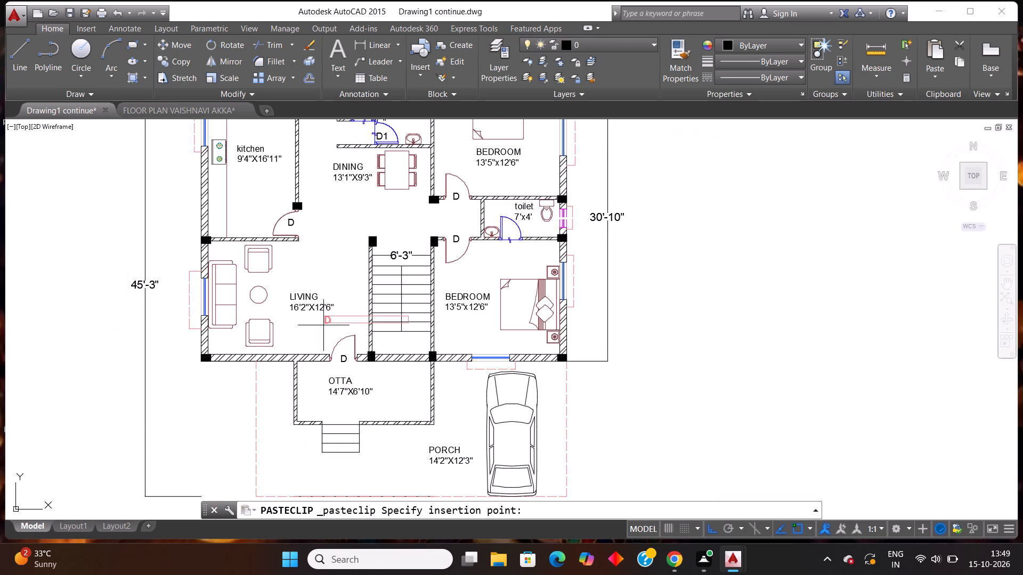
pyautogui.click(677, 318)
# Change the pasted spare D text east of the plan to W.
pyautogui.scroll(3, 678, 315)
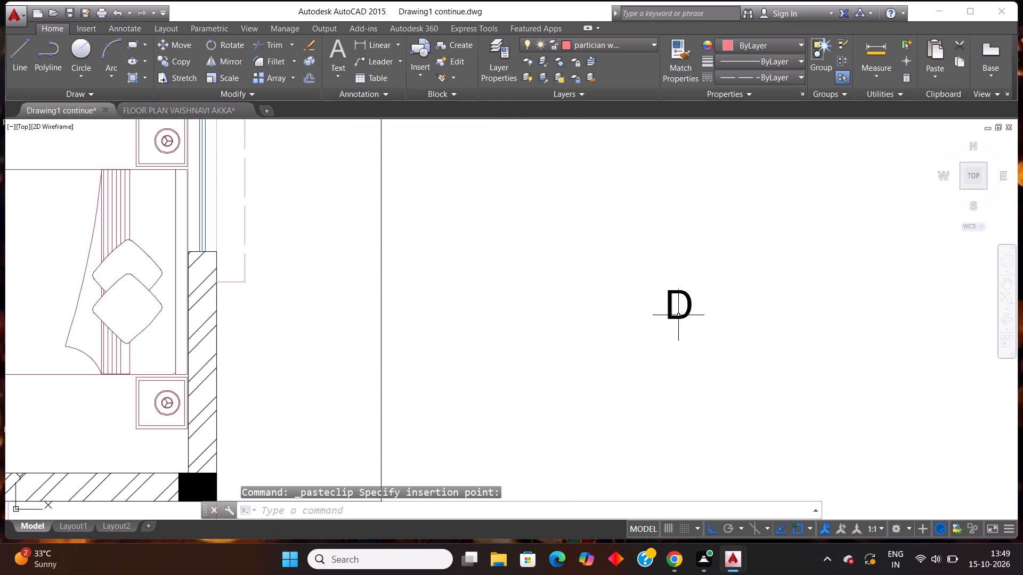
pyautogui.doubleClick(685, 315)
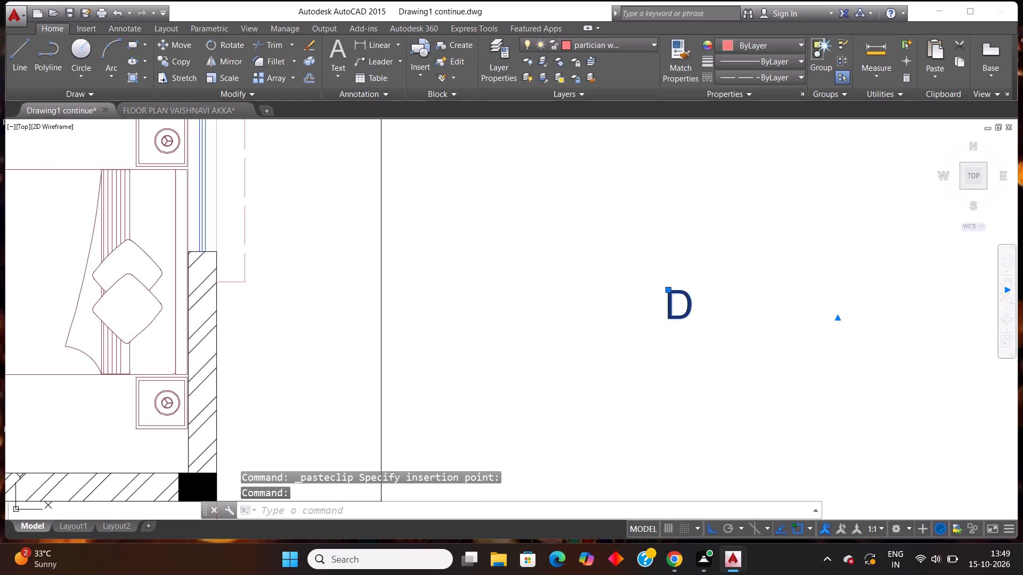
pyautogui.press('BackSpace')
pyautogui.press('w')
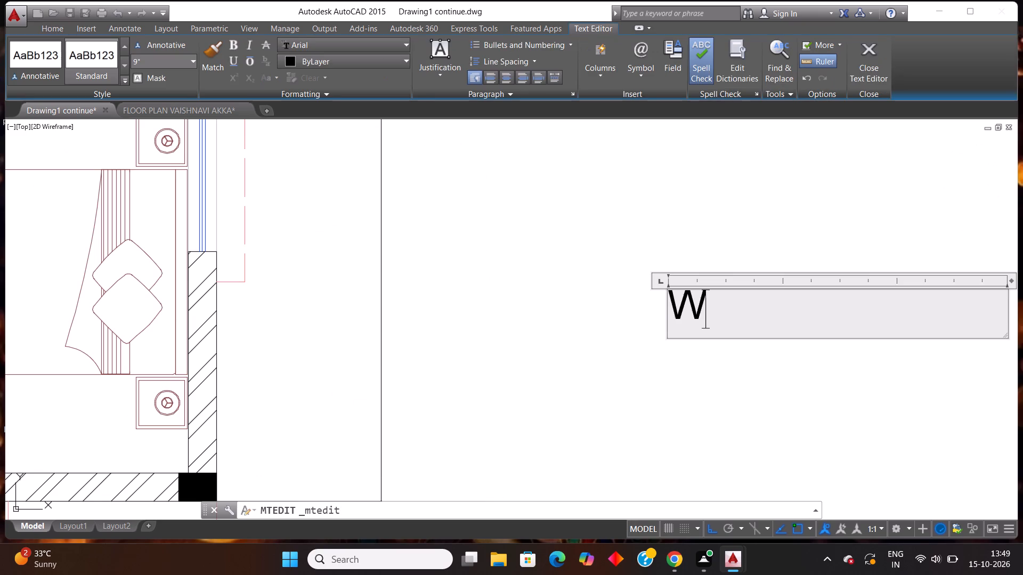
pyautogui.click(525, 291)
# Copy the W text and paste it just outside the dashed outline of the southern bedroom's east window.
pyautogui.moveTo(784, 375); pyautogui.dragTo(770, 363)
pyautogui.click(614, 236)
pyautogui.hotkey('ctrl', 'c')
pyautogui.press('v')
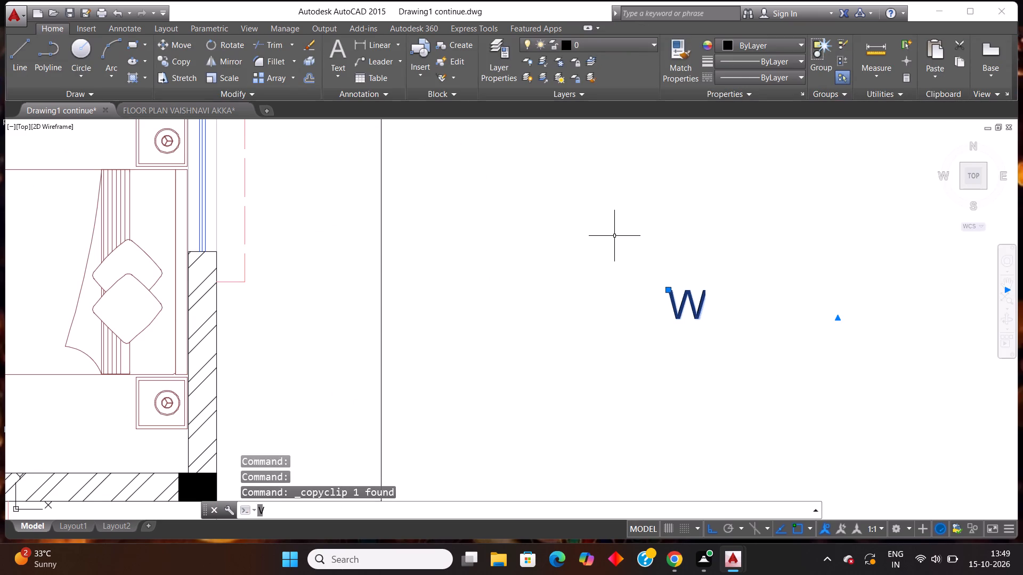
pyautogui.press('BackSpace')
pyautogui.click(725, 341)
pyautogui.click(650, 230)
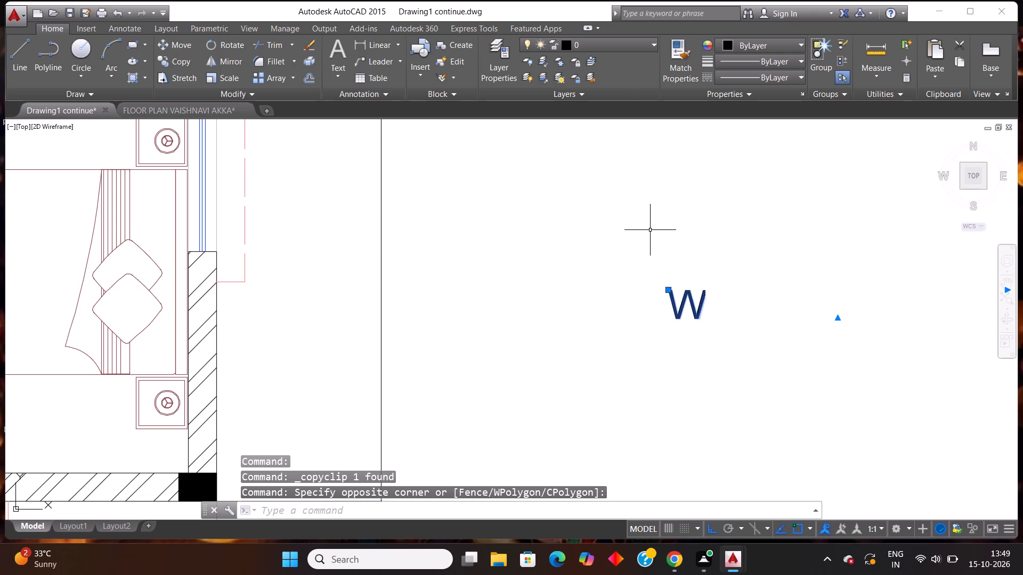
pyautogui.hotkey('ctrl', 'v')
pyautogui.scroll(-3, 474, 308)
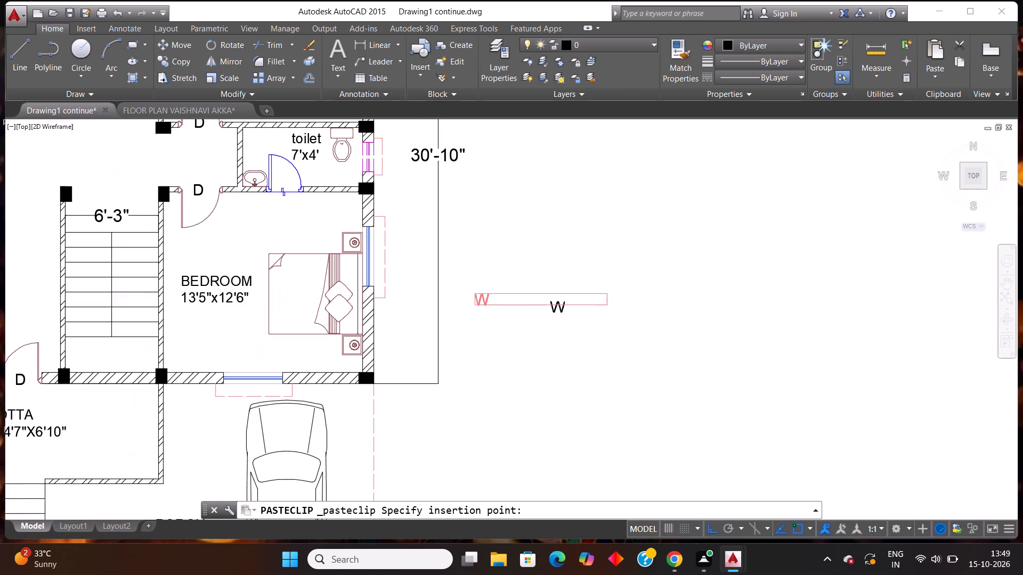
pyautogui.scroll(3, 424, 281)
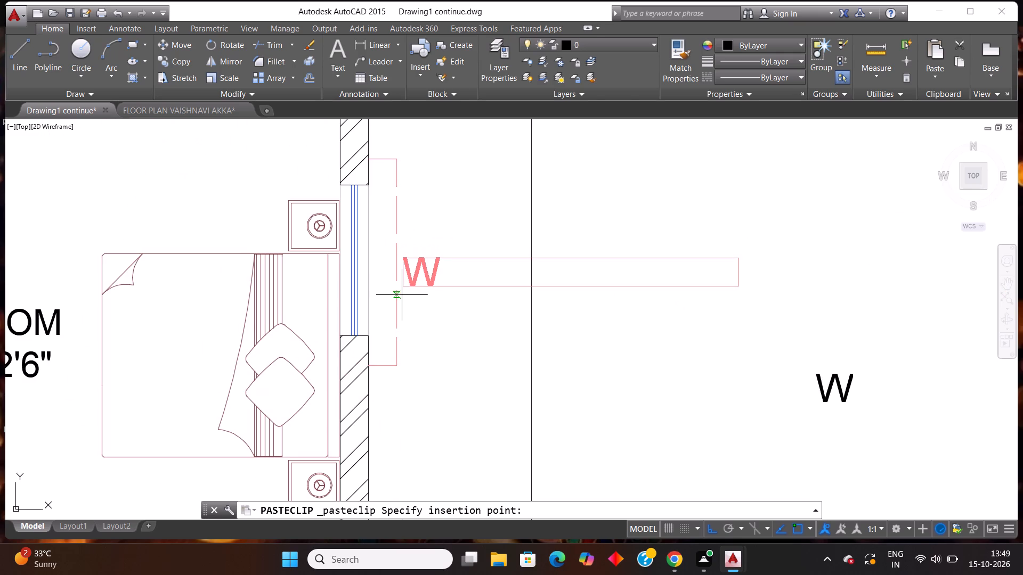
pyautogui.click(402, 295)
pyautogui.scroll(-3, 424, 287)
pyautogui.scroll(-2, 497, 175)
pyautogui.scroll(1, 494, 147)
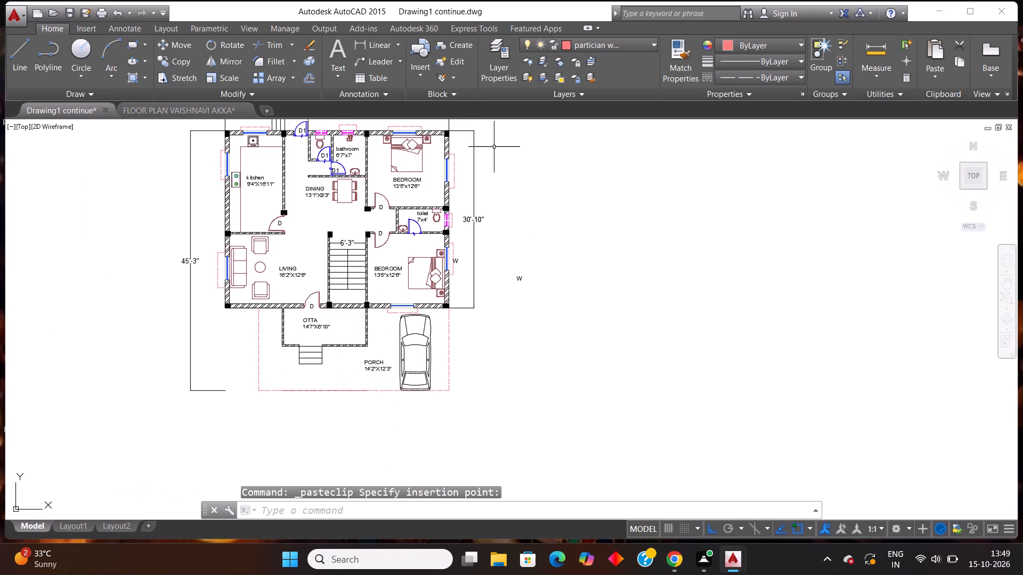
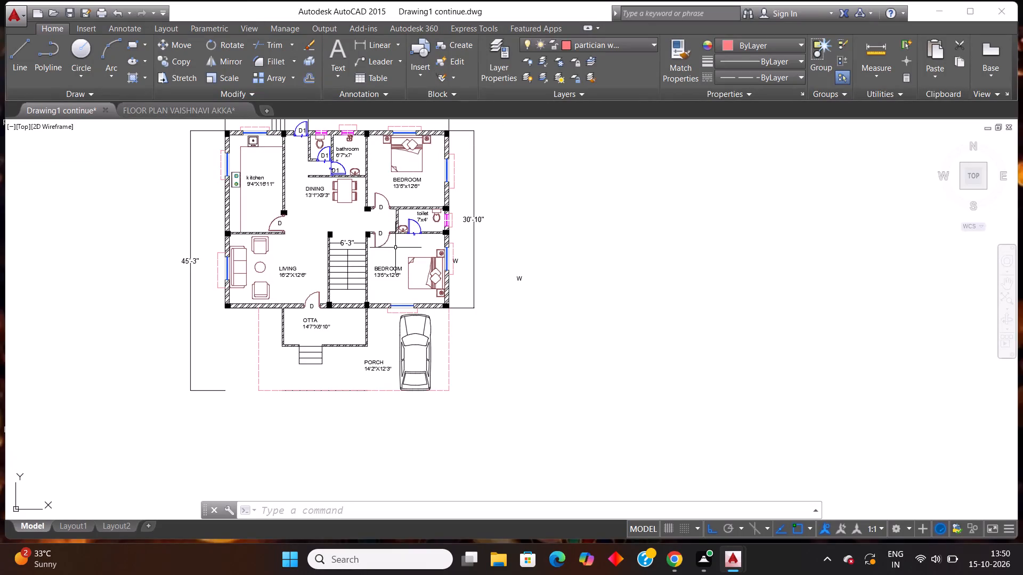
# Paste the copied W tag just outside the northern bedroom's east window and again above its north window.
pyautogui.scroll(-1, 397, 230)
pyautogui.scroll(2, 424, 151)
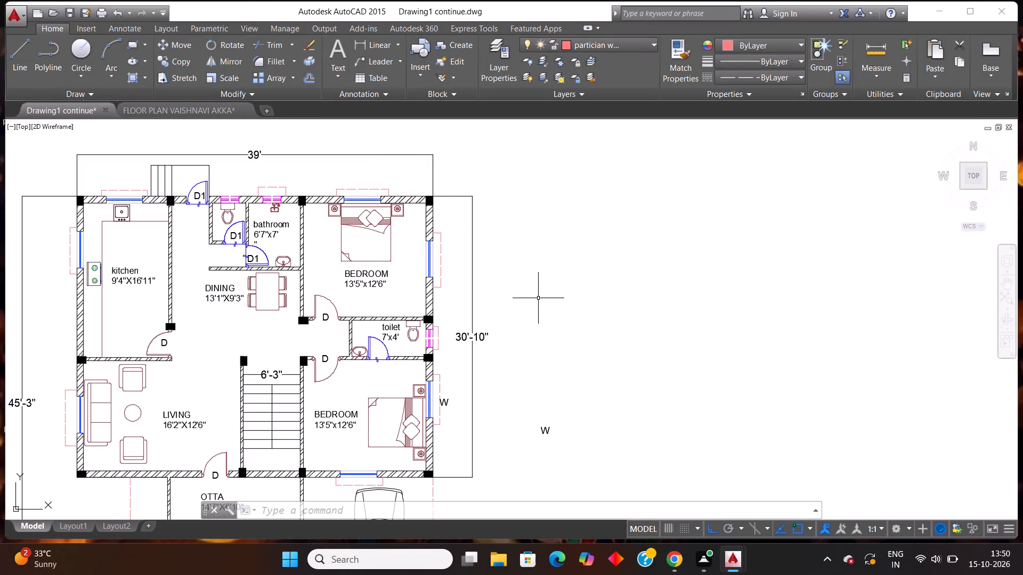
pyautogui.hotkey('ctrl', 'v')
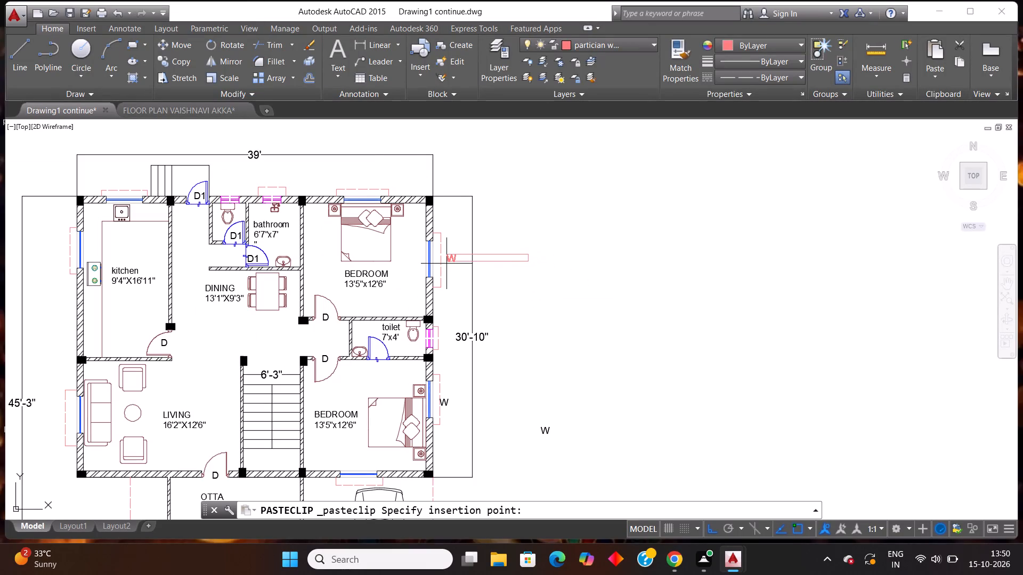
pyautogui.click(445, 265)
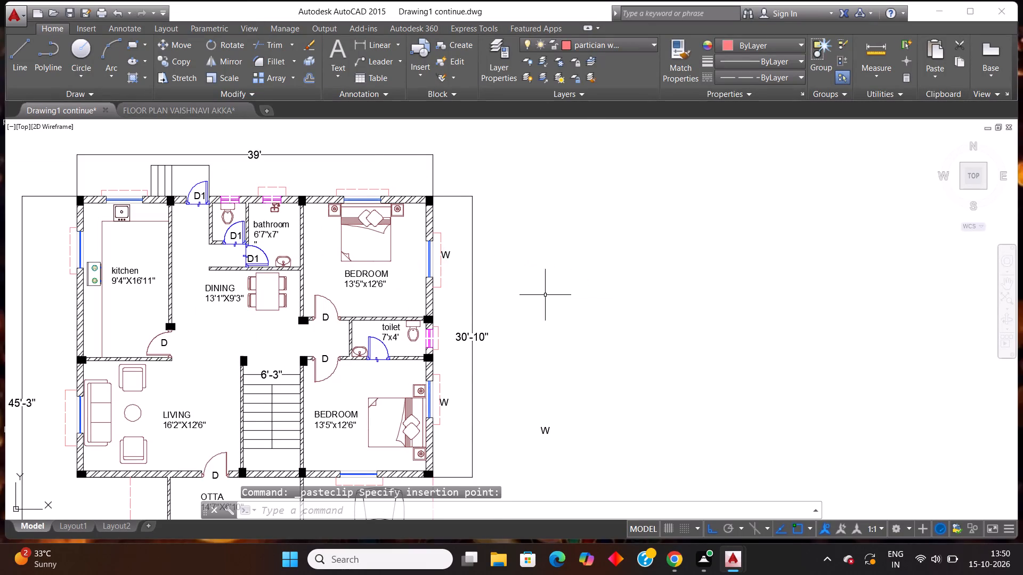
pyautogui.scroll(-1, 565, 295)
pyautogui.scroll(2, 429, 204)
pyautogui.hotkey('ctrl', 'v')
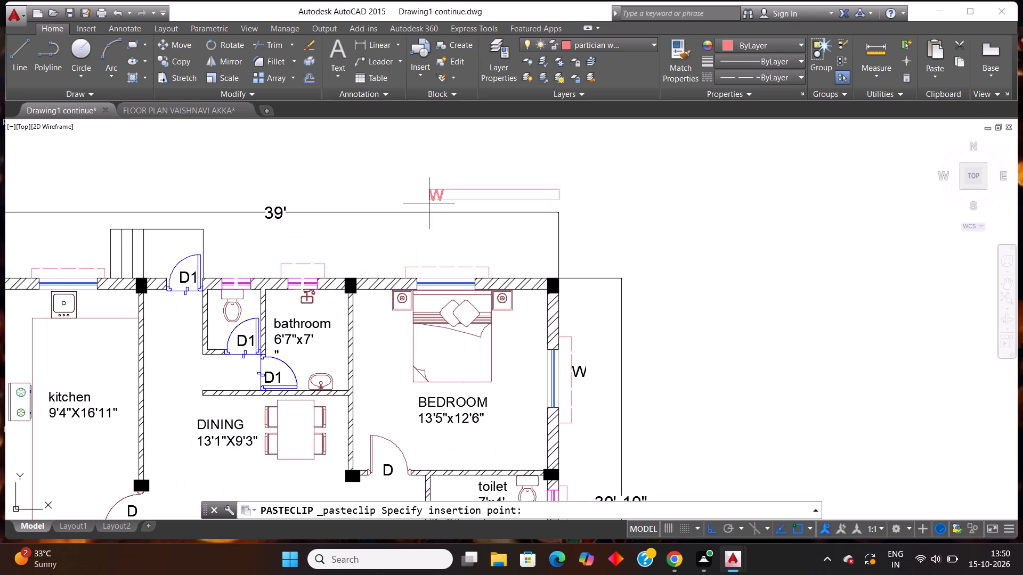
pyautogui.click(434, 266)
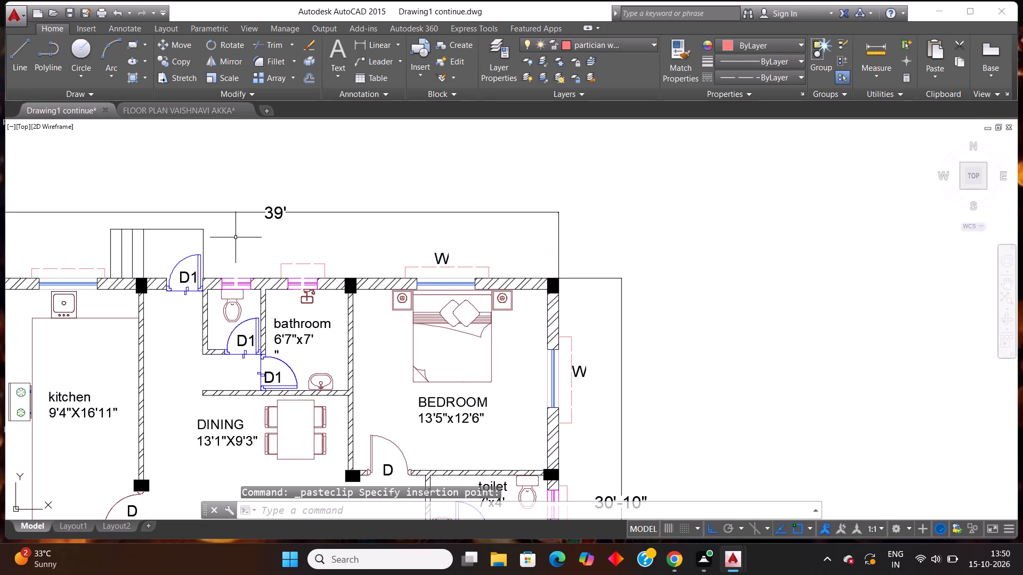
# Paste W tags just outside the dashed outlines of the kitchen's north window and west window.
pyautogui.hotkey('ctrl', 'v')
pyautogui.scroll(-2, 326, 270)
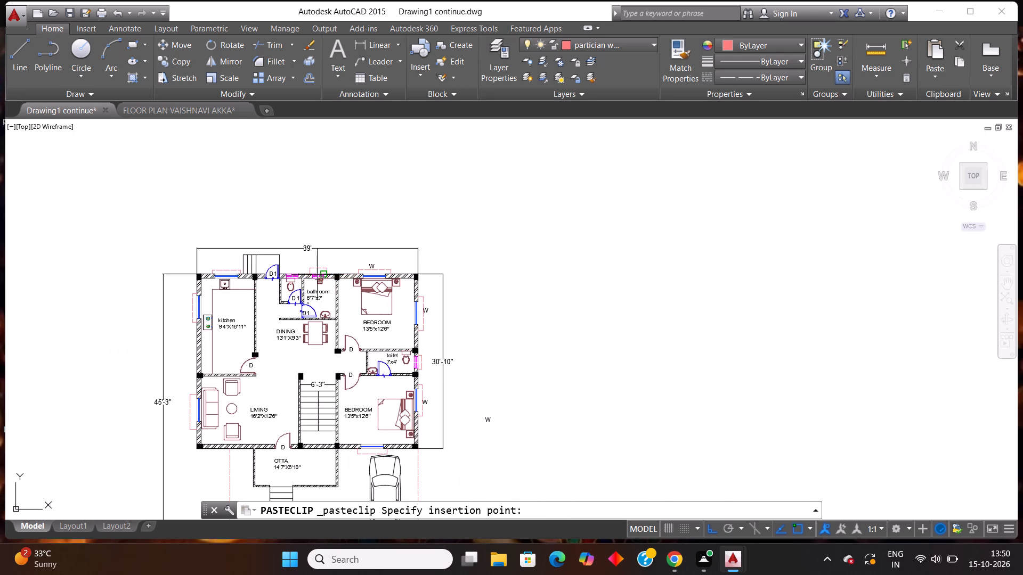
pyautogui.scroll(2, 221, 261)
pyautogui.click(220, 279)
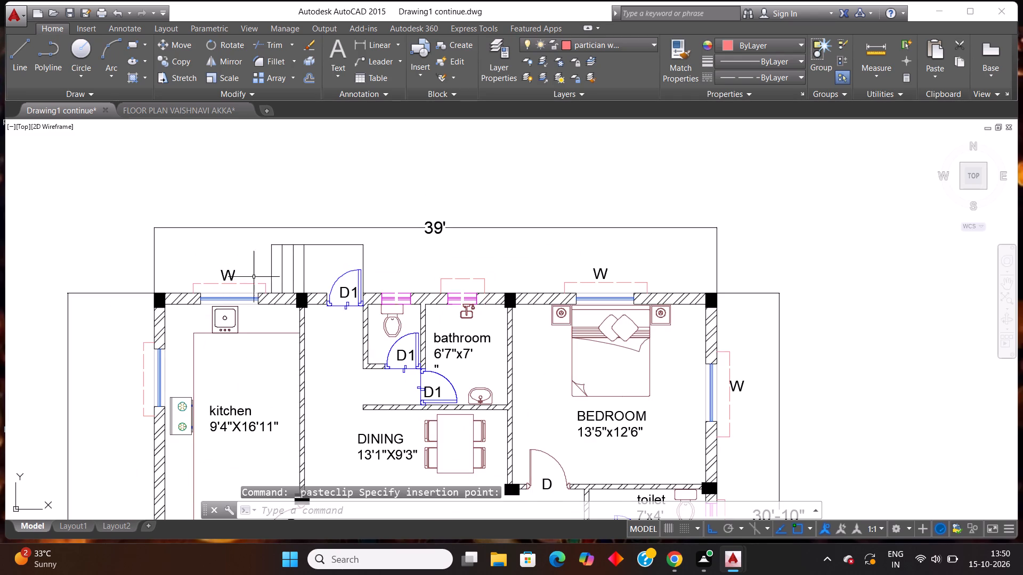
pyautogui.scroll(-2, 357, 288)
pyautogui.scroll(2, 223, 321)
pyautogui.hotkey('ctrl', 'v')
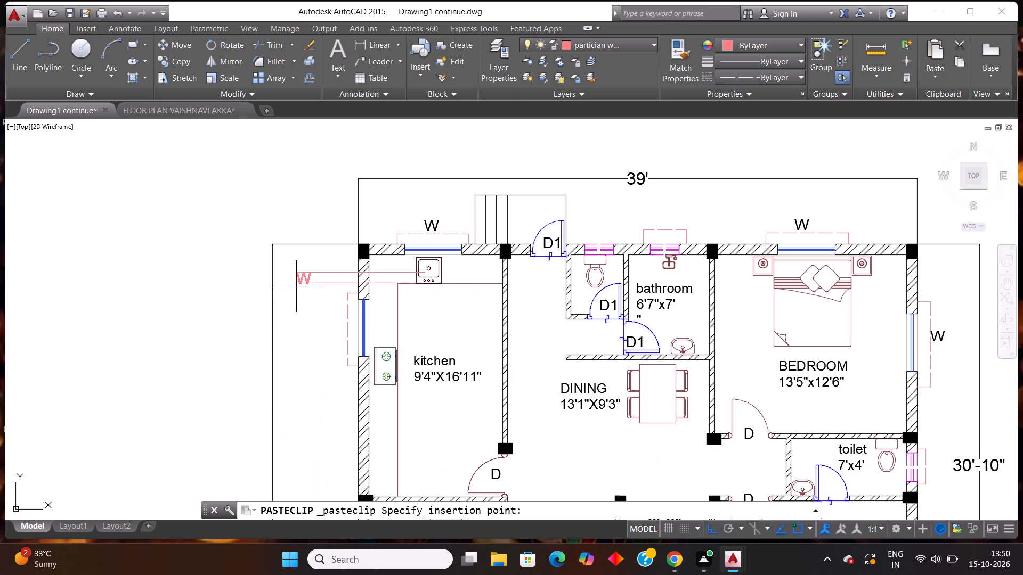
pyautogui.click(325, 338)
# Paste W tags outside the living room's west window and at the southern bedroom's south window, above the car.
pyautogui.scroll(-2, 375, 314)
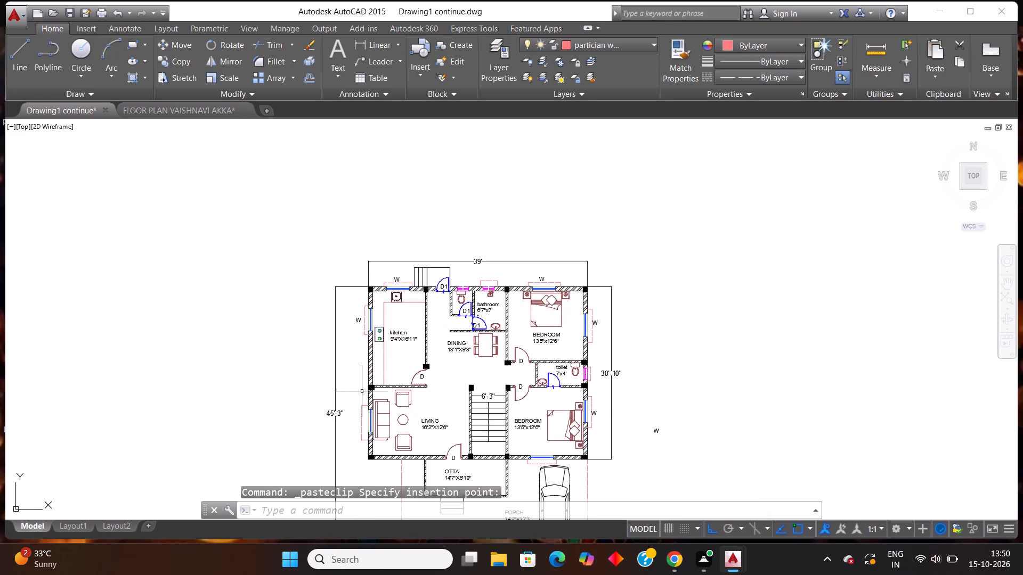
pyautogui.scroll(-1, 390, 356)
pyautogui.scroll(4, 372, 398)
pyautogui.hotkey('ctrl', 'v')
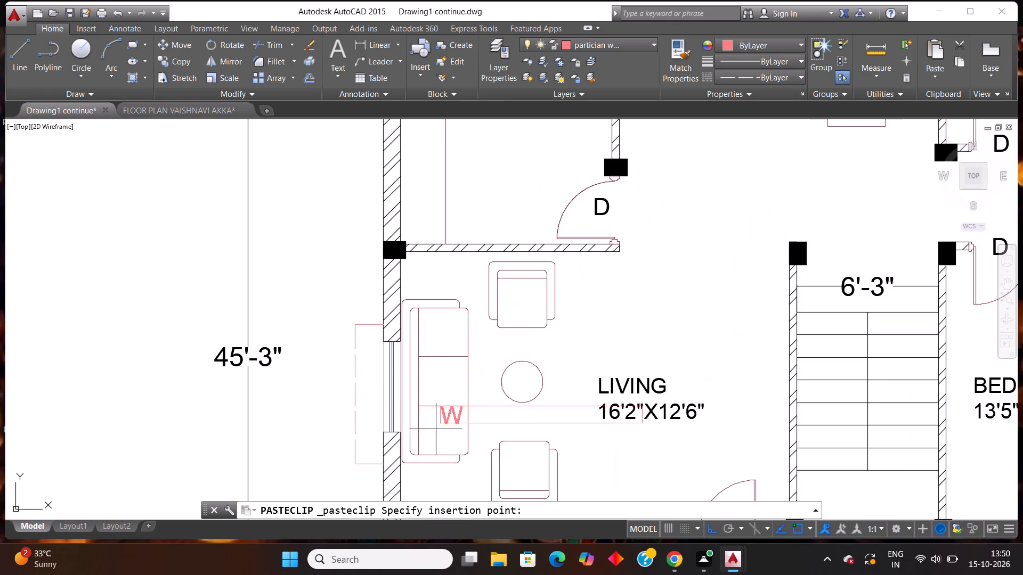
pyautogui.click(329, 395)
pyautogui.scroll(-3, 452, 364)
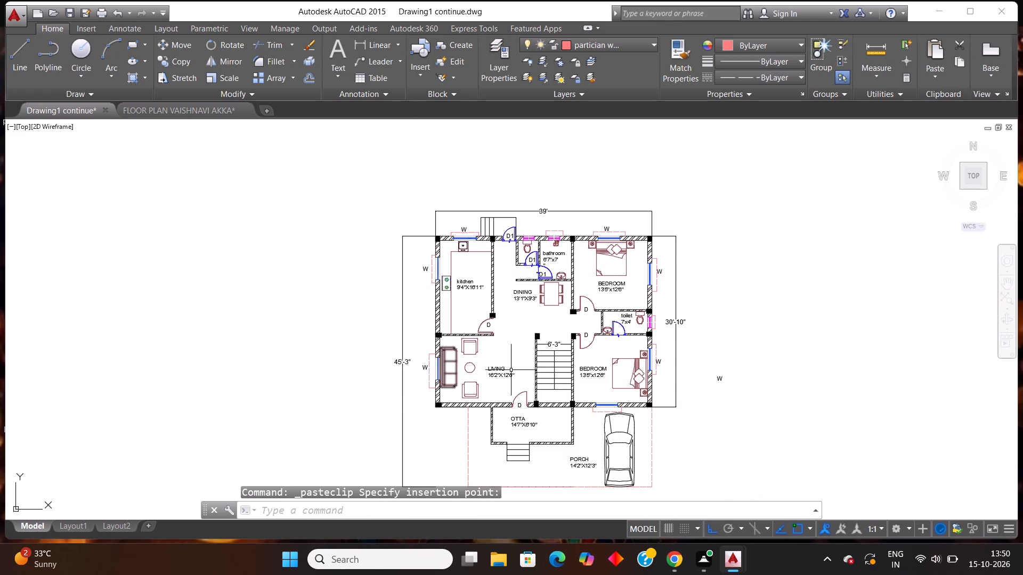
pyautogui.hotkey('ctrl', 'v')
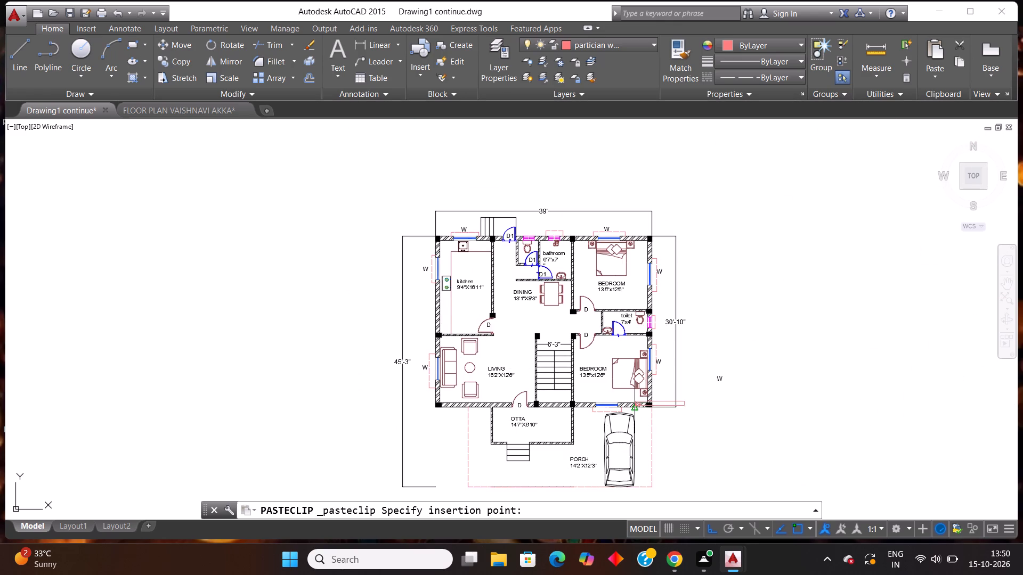
pyautogui.scroll(4, 628, 425)
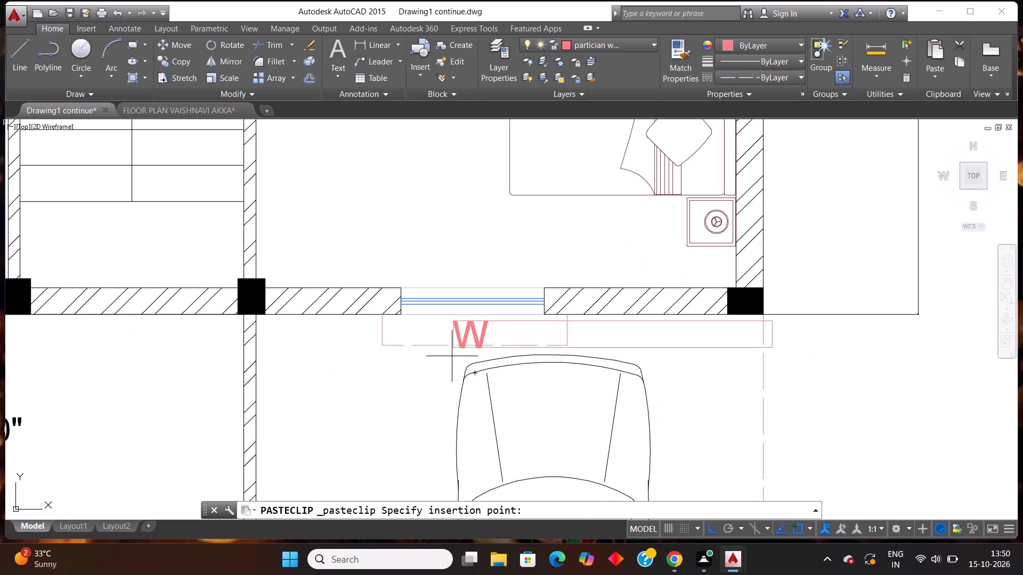
pyautogui.click(452, 353)
# Change the spare W text in the empty area east of the plan to V.
pyautogui.scroll(-3, 658, 355)
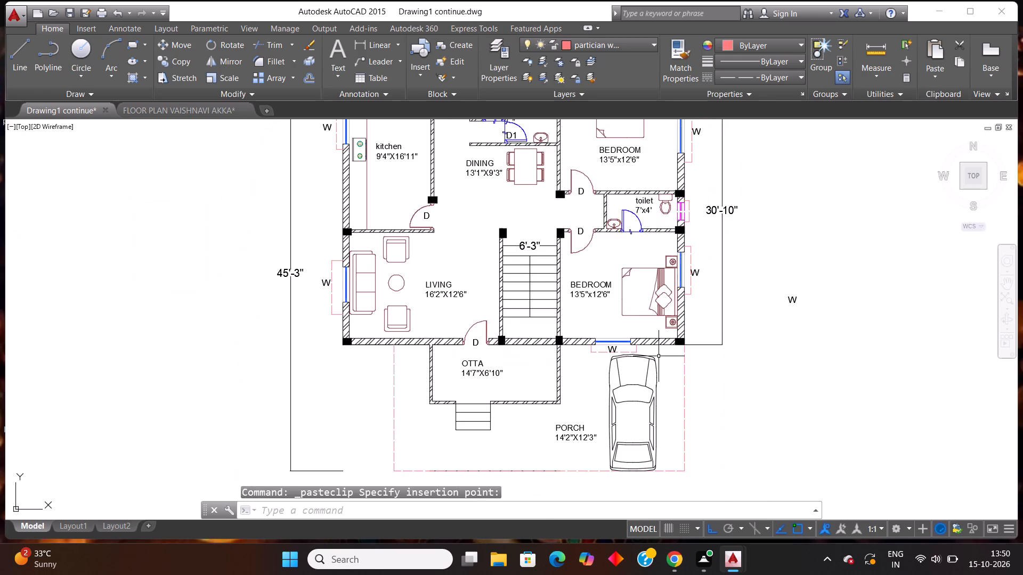
pyautogui.scroll(-1, 659, 356)
pyautogui.scroll(-2, 746, 217)
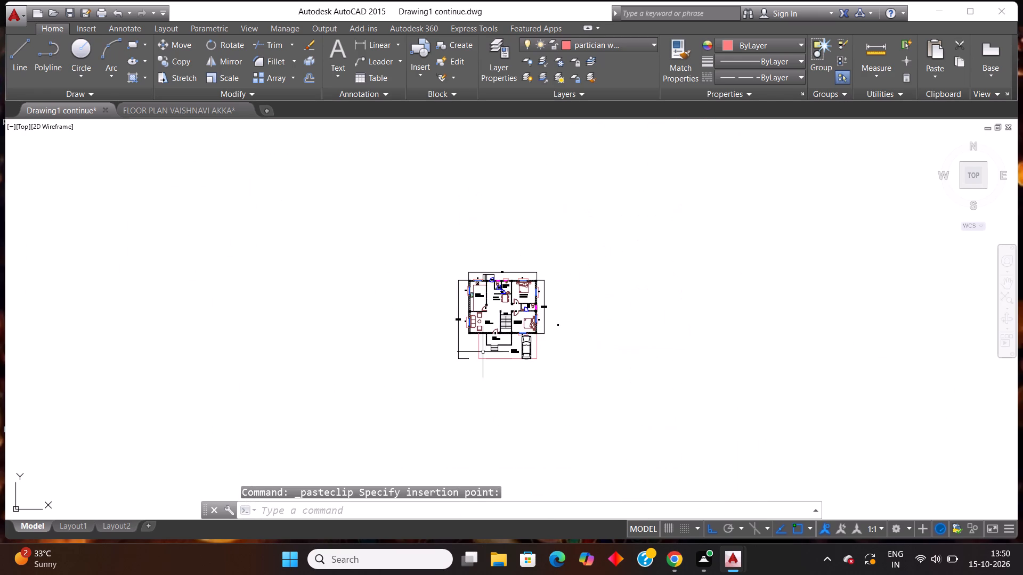
pyautogui.scroll(2, 492, 350)
pyautogui.scroll(2, 618, 299)
pyautogui.click(654, 304)
pyautogui.click(604, 242)
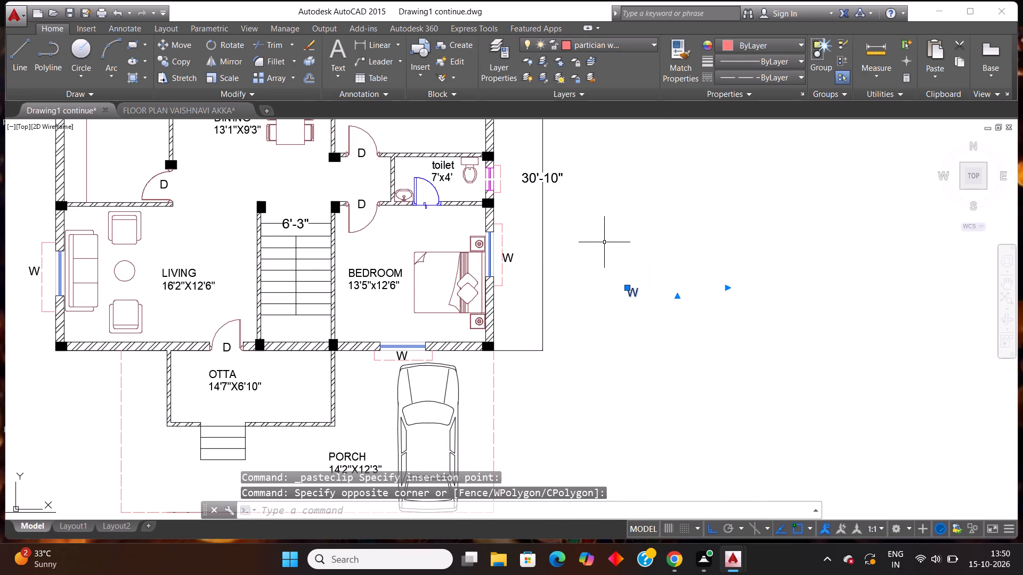
pyautogui.press('v')
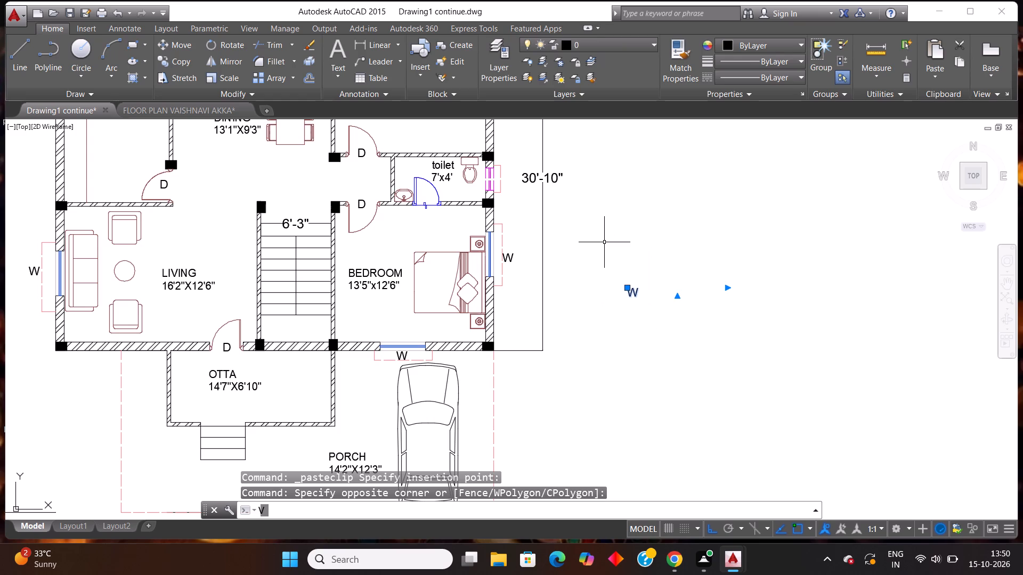
pyautogui.press('BackSpace')
pyautogui.press('Escape')
pyautogui.scroll(1, 678, 348)
pyautogui.scroll(1, 628, 269)
pyautogui.click(628, 266)
pyautogui.click(530, 216)
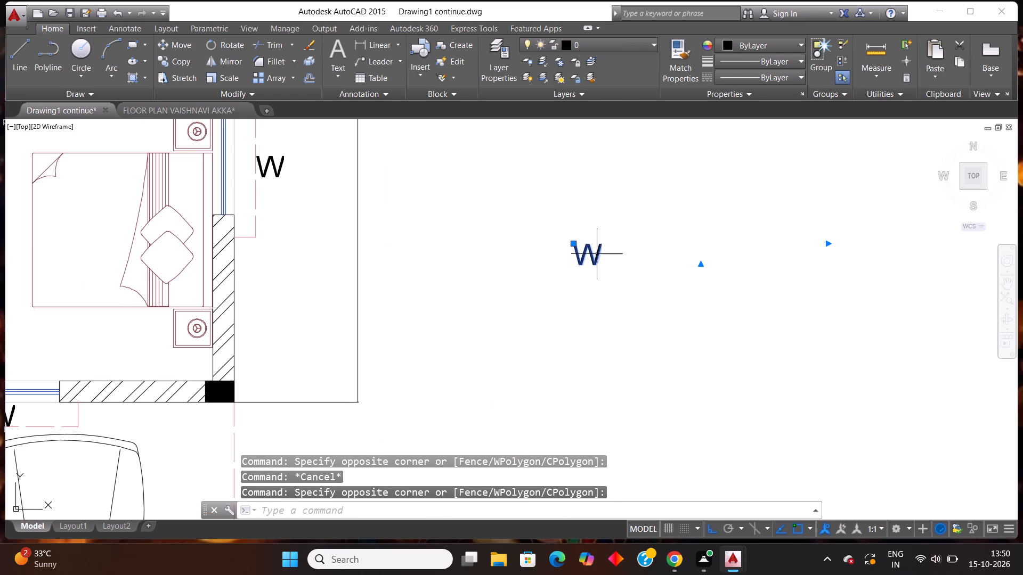
pyautogui.doubleClick(594, 252)
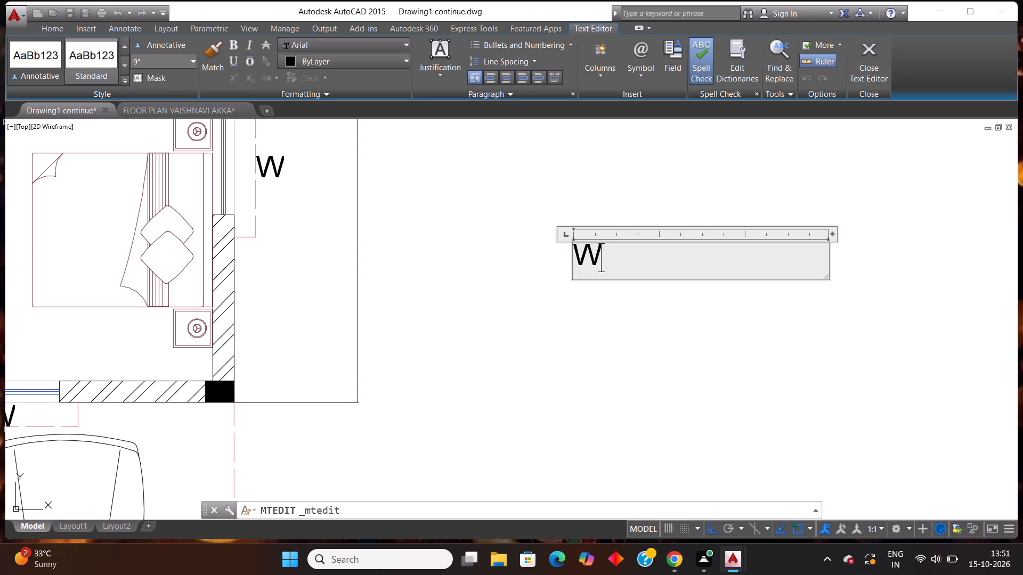
pyautogui.press('BackSpace')
pyautogui.press('v')
pyautogui.click(556, 331)
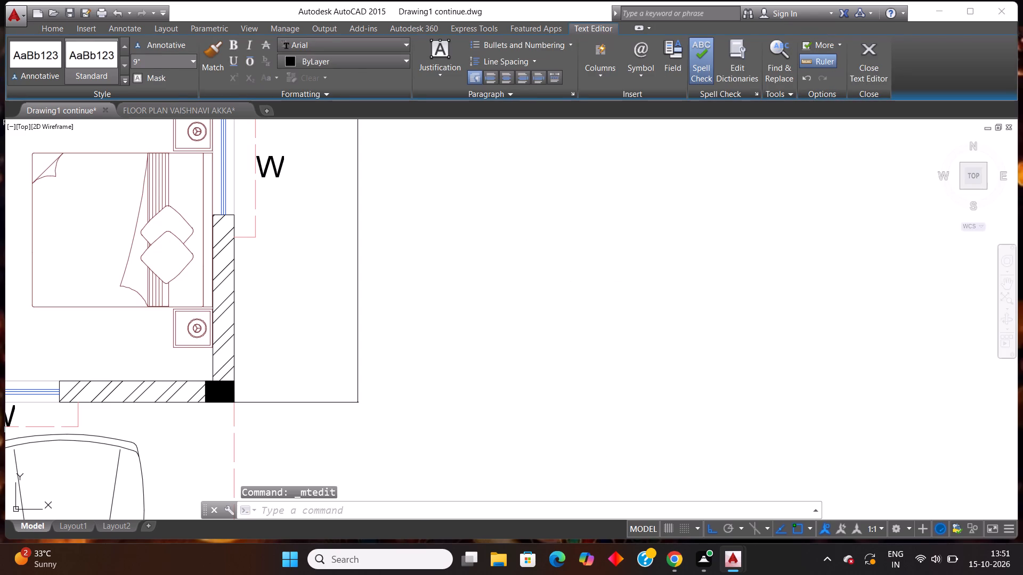
# Copy the spare V text and paste it just outside the toilet's magenta east ventilator.
pyautogui.click(648, 297)
pyautogui.click(451, 165)
pyautogui.hotkey('ctrl', 'c')
pyautogui.hotkey('ctrl', 'v')
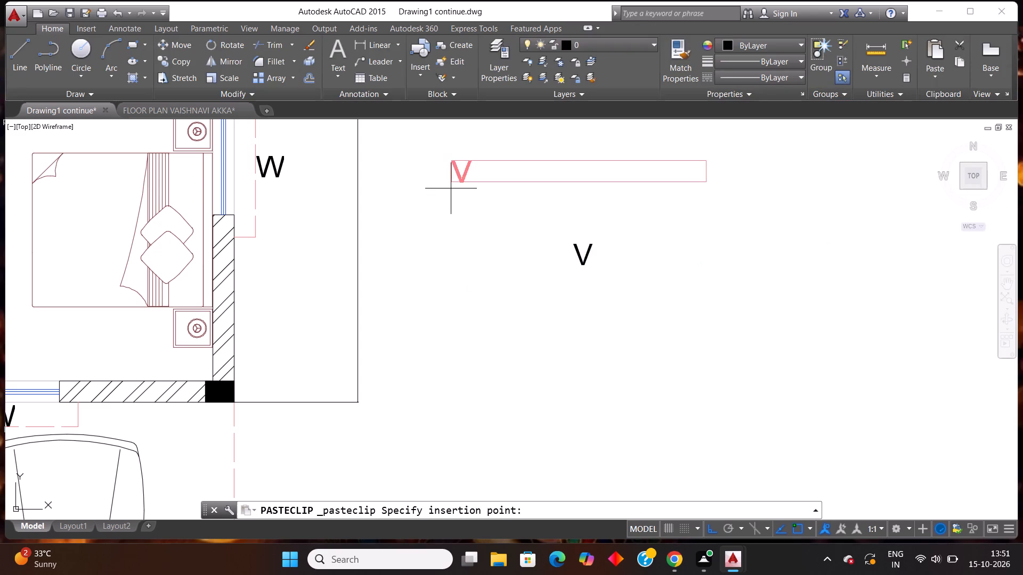
pyautogui.scroll(-4, 493, 203)
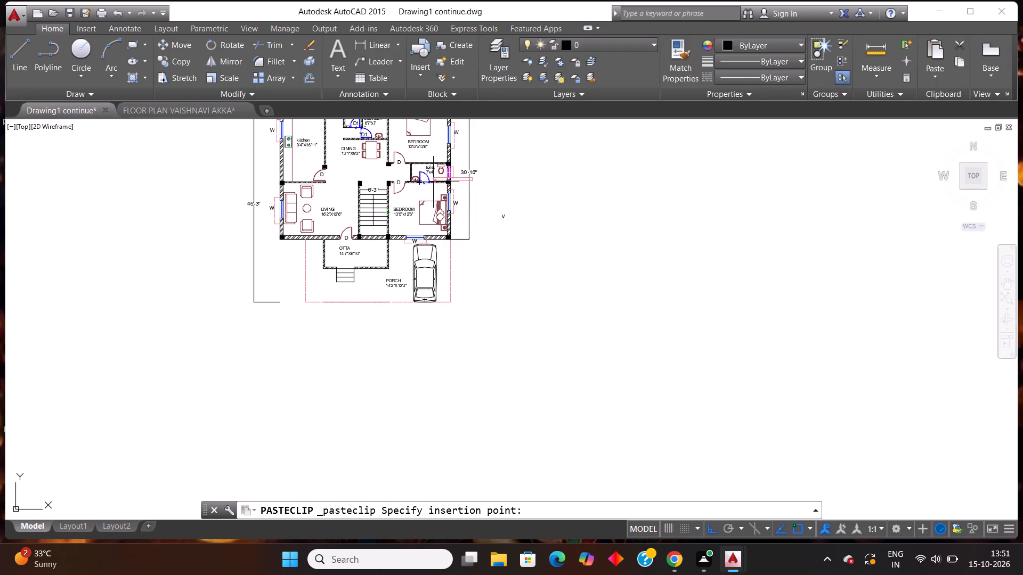
pyautogui.scroll(4, 449, 169)
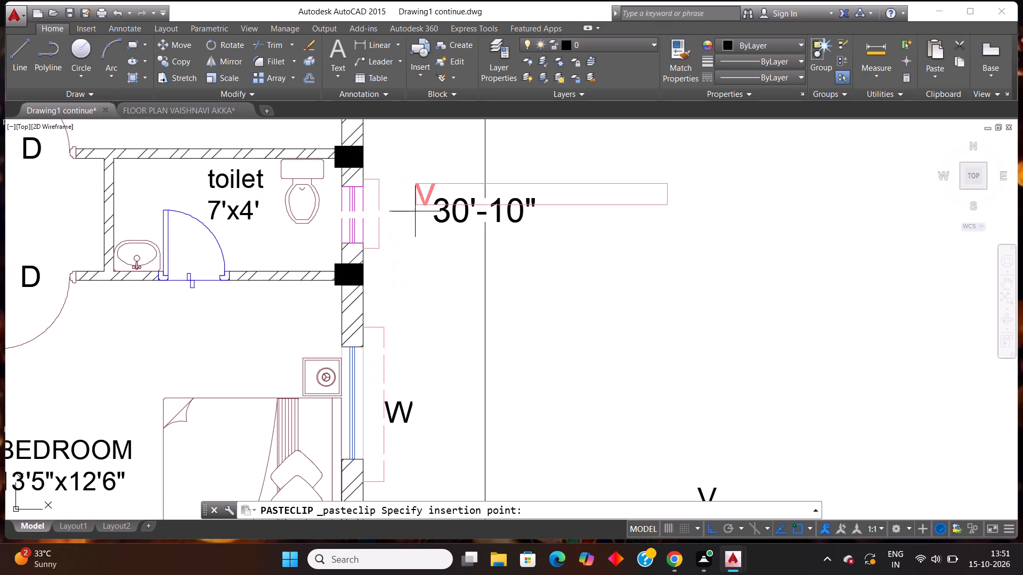
pyautogui.click(380, 237)
# Paste V tags above the two magenta ventilators in the north wall, at the bathroom and the adjoining WC.
pyautogui.scroll(-4, 385, 260)
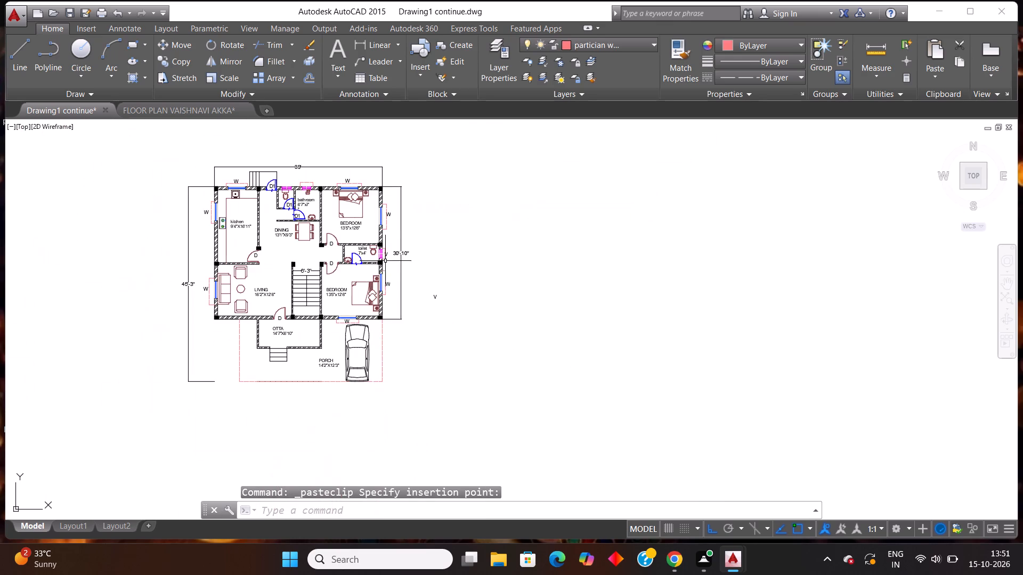
pyautogui.scroll(1, 325, 146)
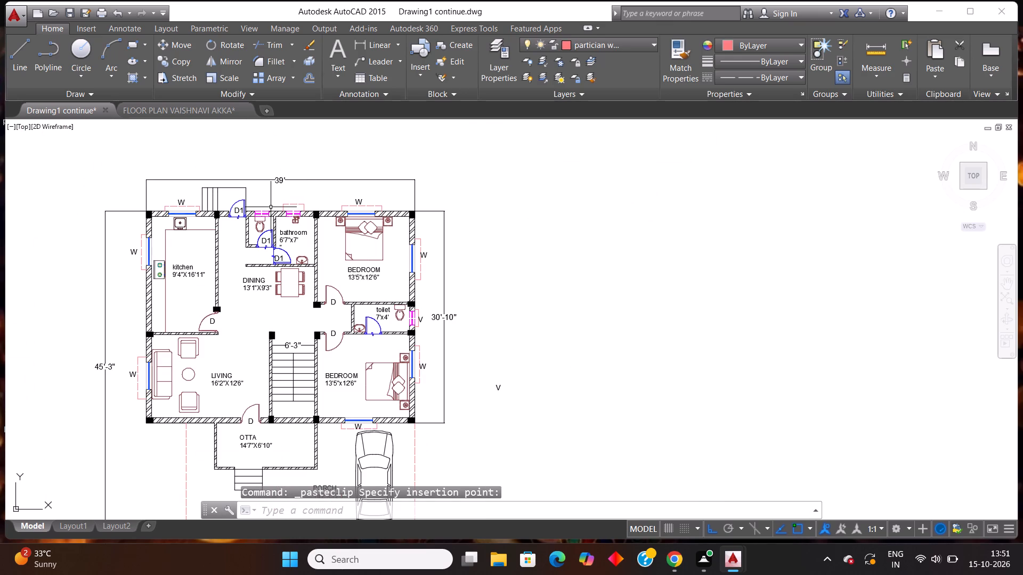
pyautogui.hotkey('ctrl', 'v')
pyautogui.scroll(2, 300, 196)
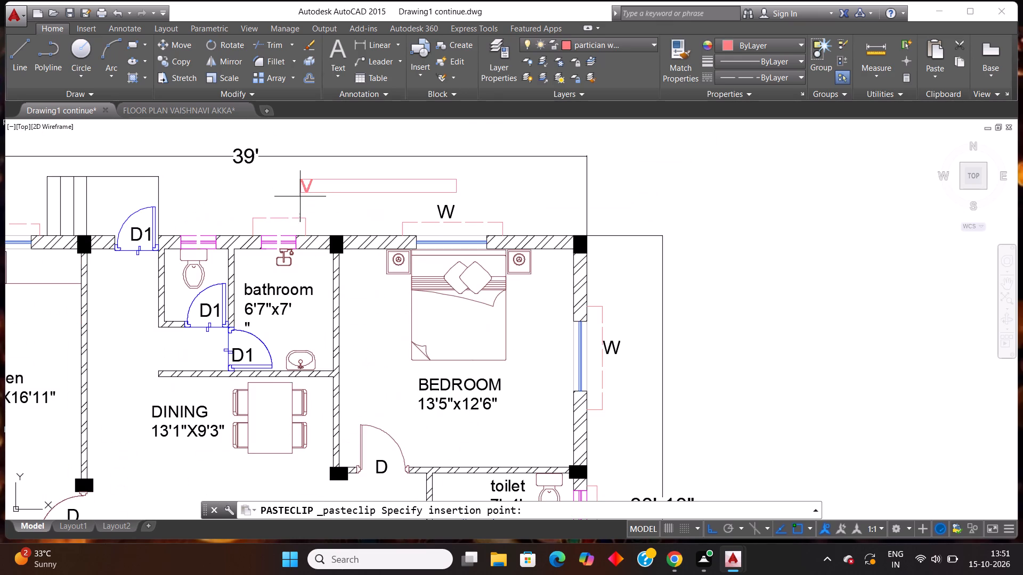
pyautogui.click(269, 219)
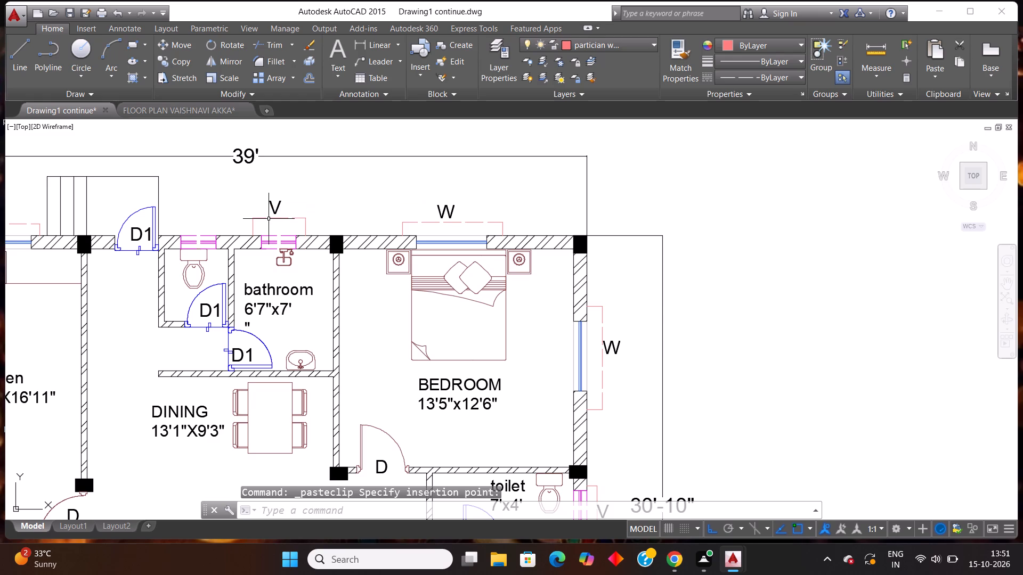
pyautogui.hotkey('ctrl', 'v')
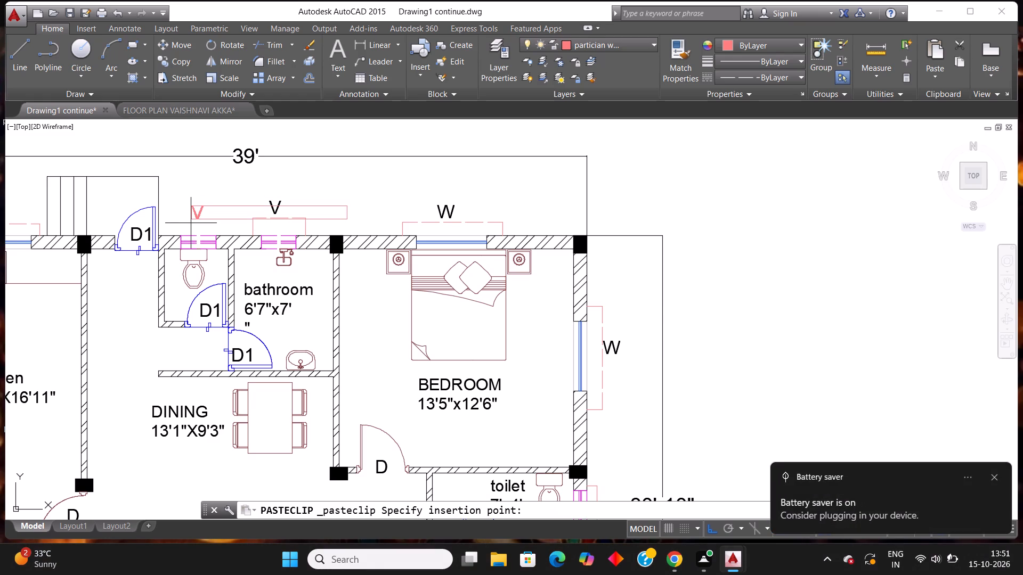
pyautogui.click(193, 217)
# Delete the spare V text from the empty area east of the plan.
pyautogui.scroll(-2, 286, 317)
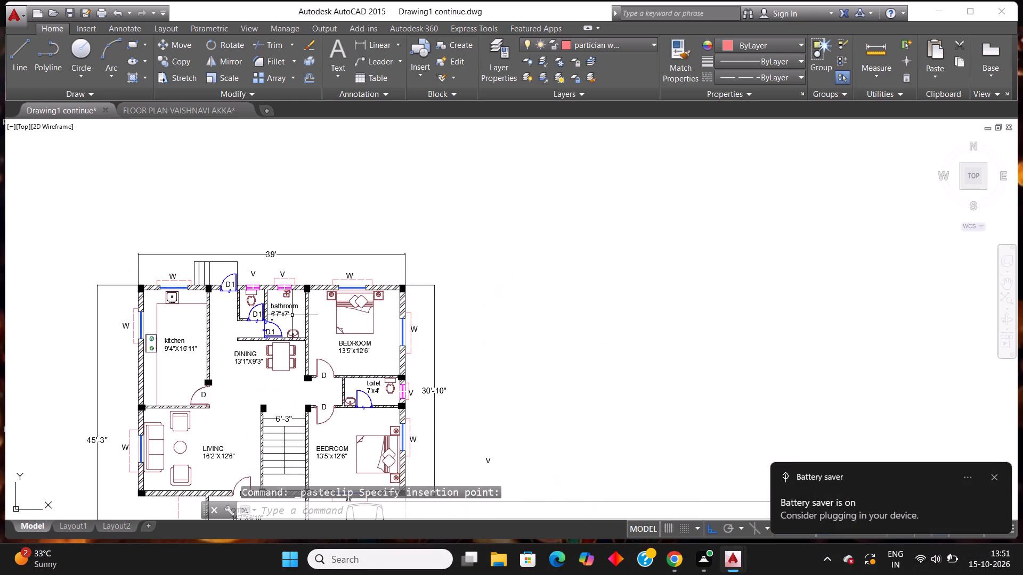
pyautogui.press('Escape')
pyautogui.scroll(-2, 429, 257)
pyautogui.scroll(1, 428, 310)
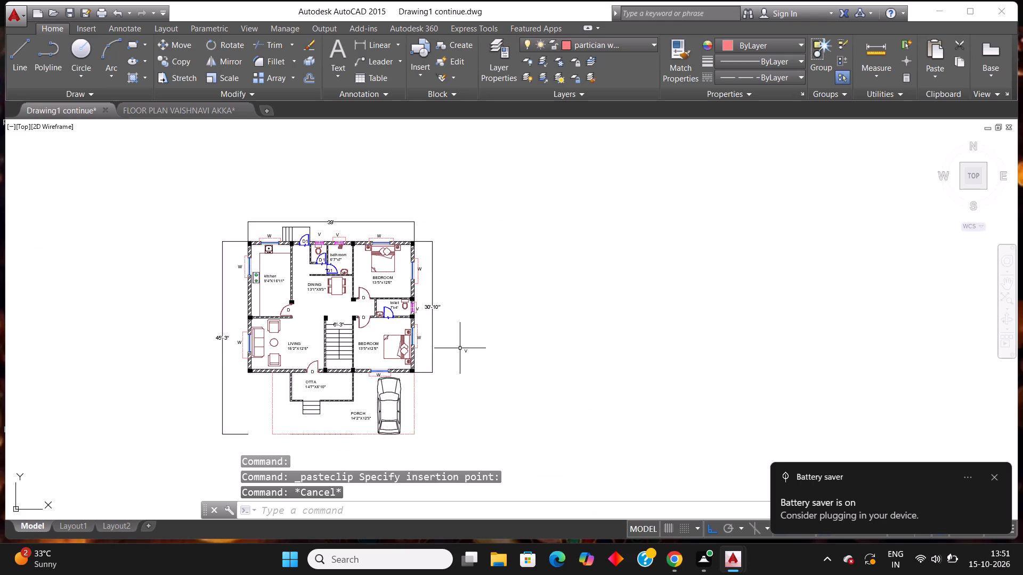
pyautogui.moveTo(473, 364); pyautogui.dragTo(469, 357)
pyautogui.click(446, 327)
pyautogui.press('Delete')
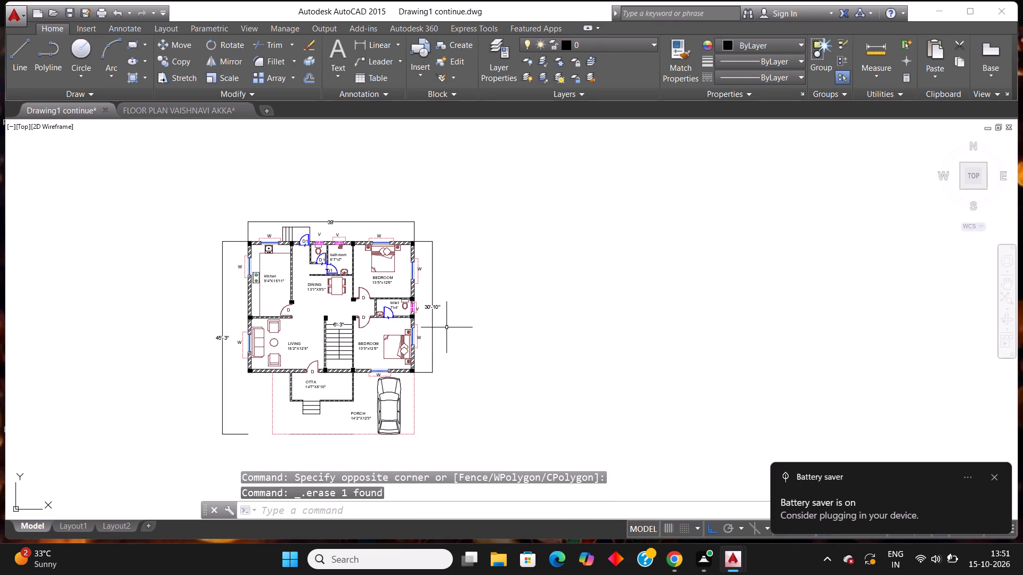
# Dismiss the battery saver notification.
pyautogui.click(1000, 478)
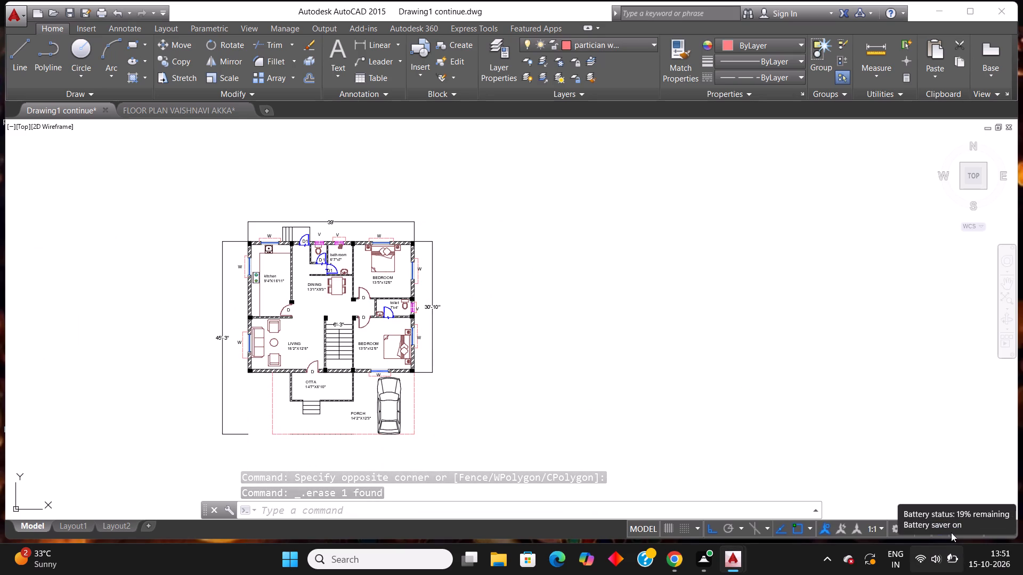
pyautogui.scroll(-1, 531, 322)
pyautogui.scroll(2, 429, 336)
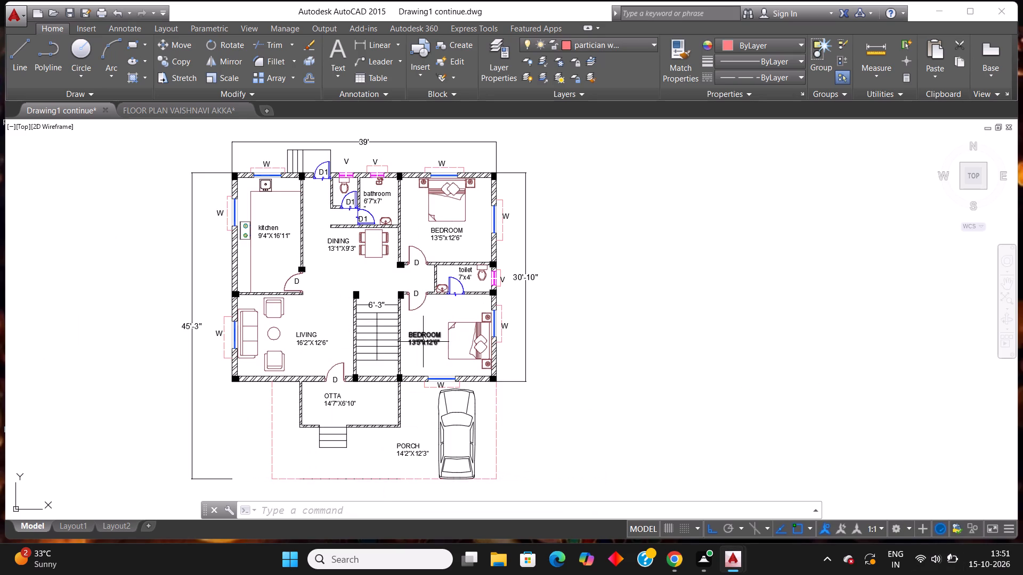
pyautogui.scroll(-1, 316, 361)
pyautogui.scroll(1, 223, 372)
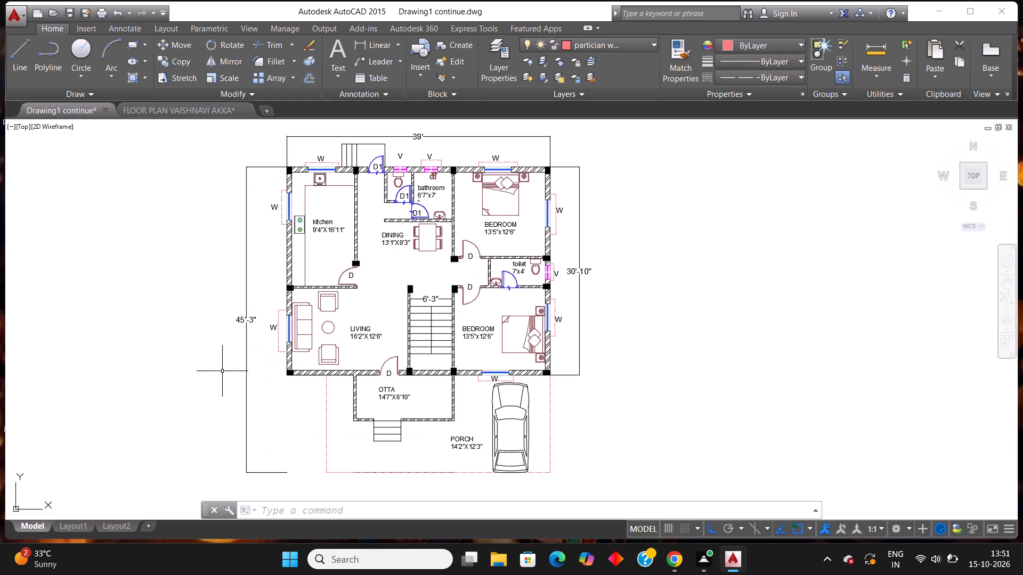
# Make layer 0 the current layer.
pyautogui.scroll(-1, 210, 357)
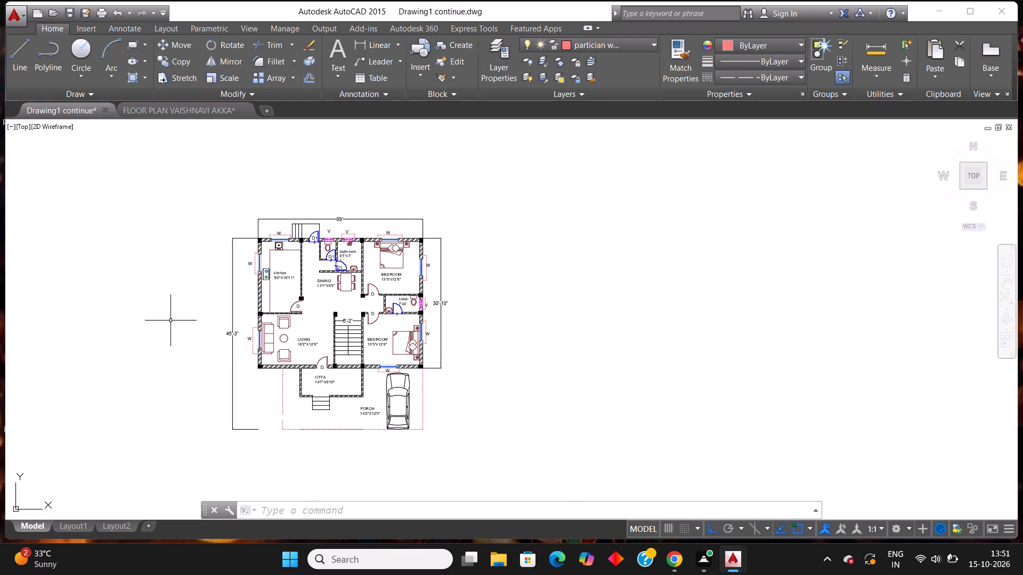
pyautogui.scroll(1, 170, 321)
pyautogui.scroll(-1, 170, 321)
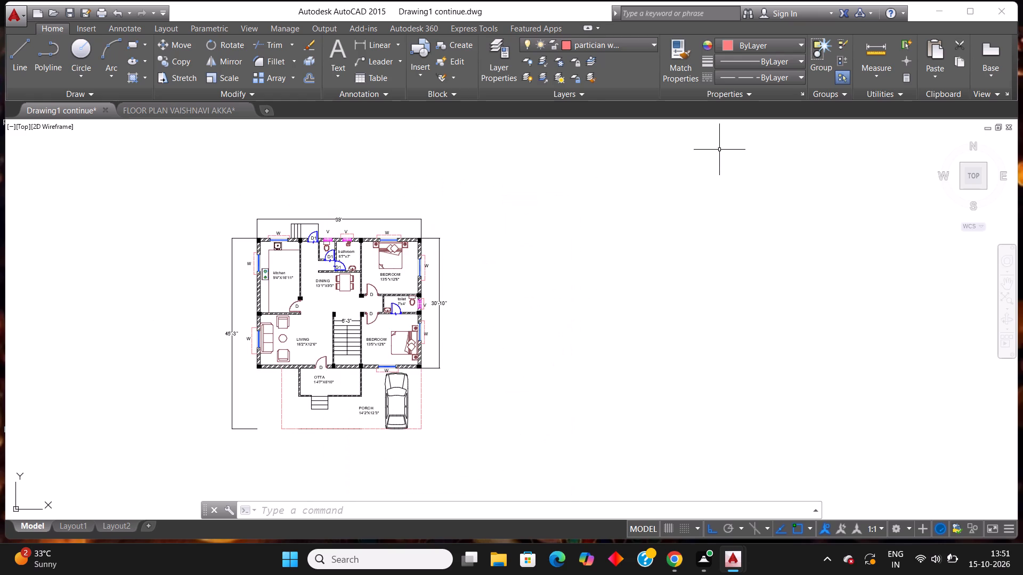
pyautogui.click(615, 45)
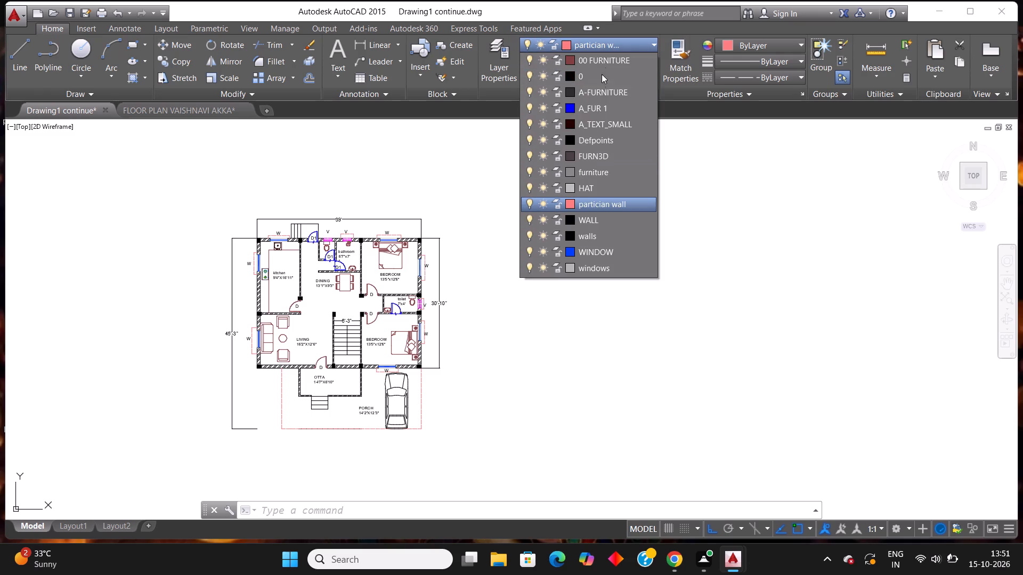
pyautogui.click(592, 73)
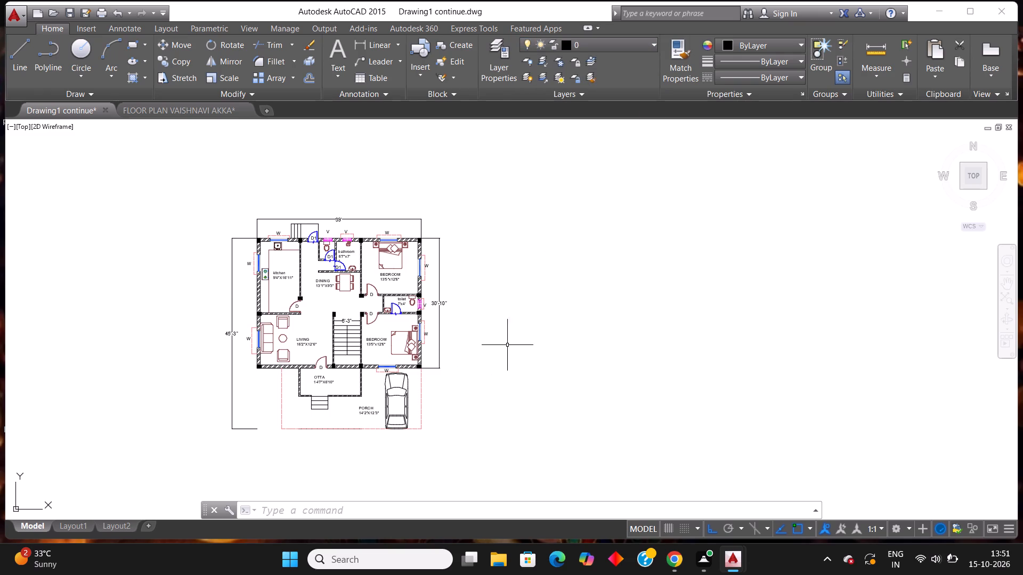
# Examine the whole floor plan, checking its room labels and door, window and ventilator tags.
pyautogui.scroll(-1, 526, 334)
pyautogui.scroll(2, 361, 299)
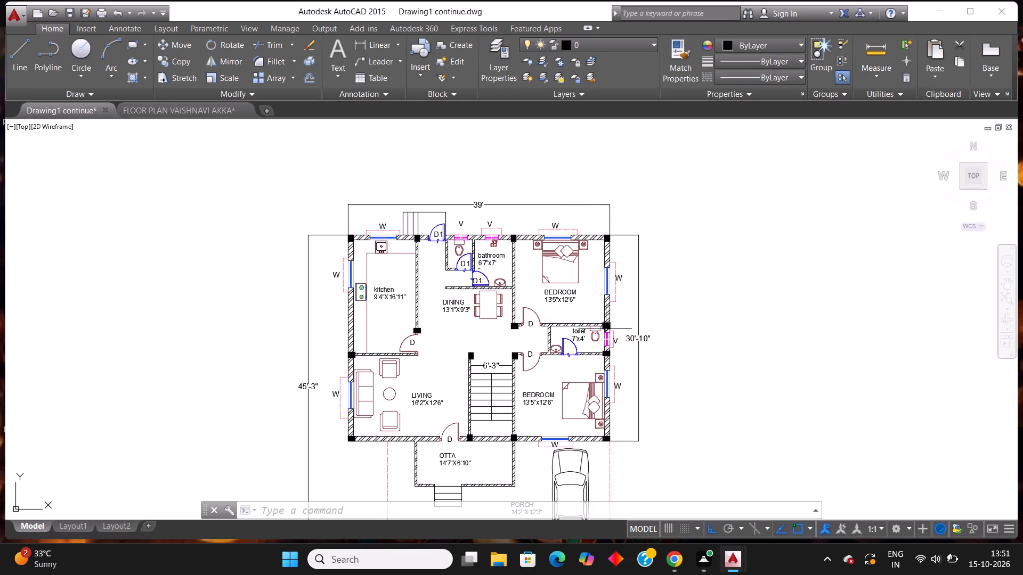
pyautogui.scroll(1, 606, 329)
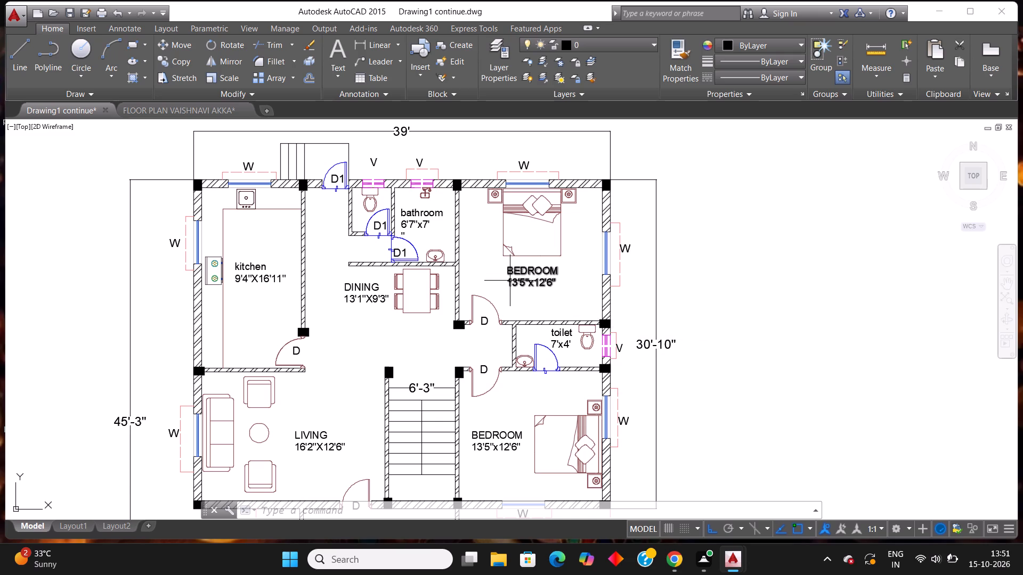
pyautogui.scroll(-1, 510, 281)
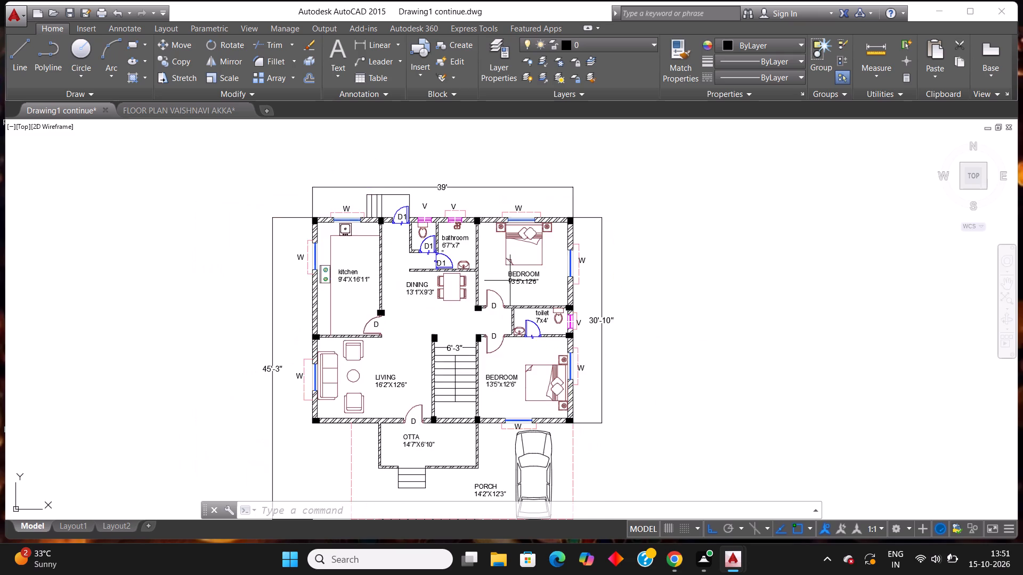
pyautogui.scroll(-2, 510, 281)
pyautogui.scroll(2, 535, 341)
pyautogui.scroll(-2, 541, 347)
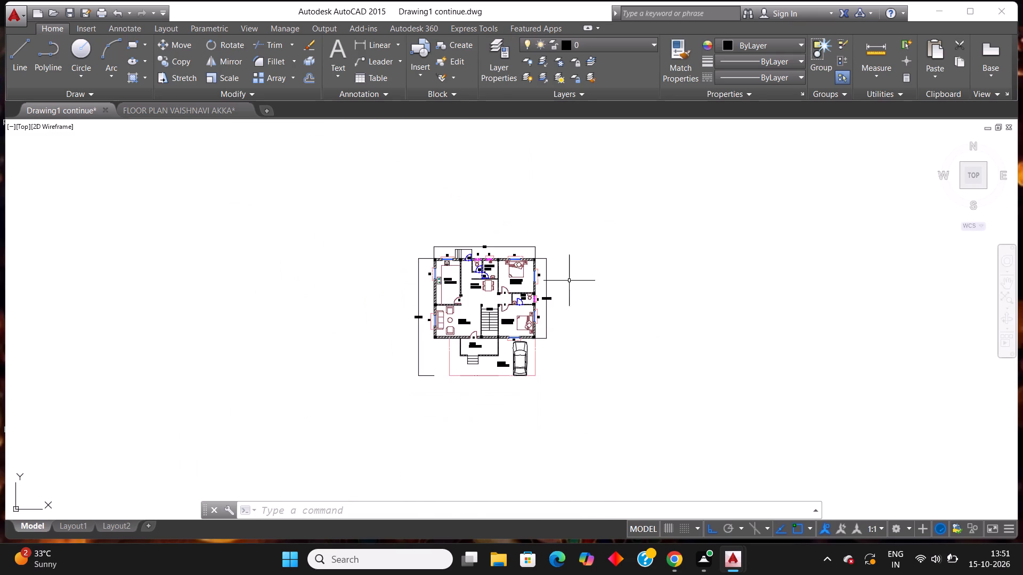
pyautogui.scroll(2, 571, 276)
pyautogui.scroll(-1, 551, 316)
pyautogui.scroll(1, 499, 427)
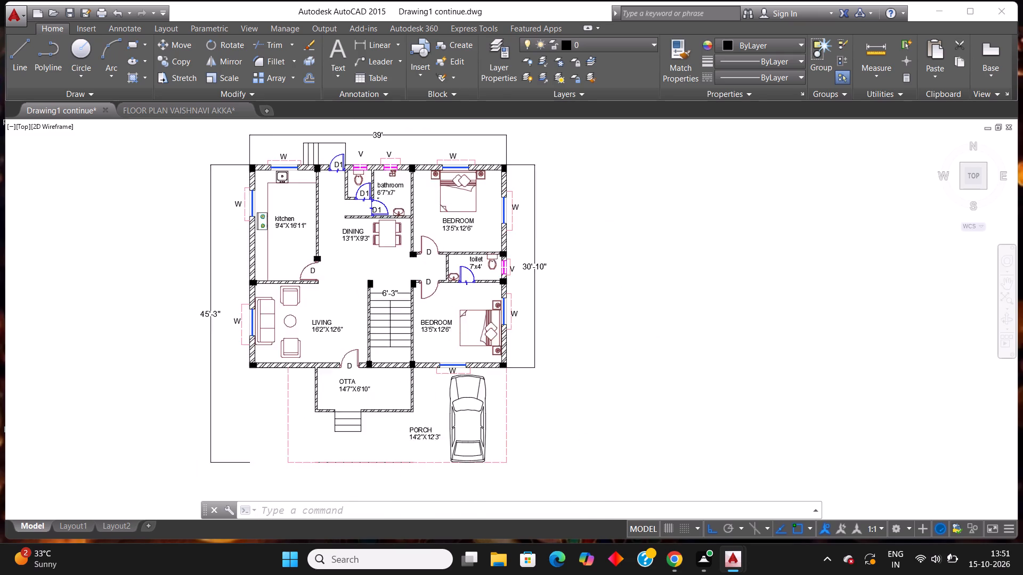
pyautogui.scroll(1, 498, 428)
pyautogui.scroll(-1, 498, 428)
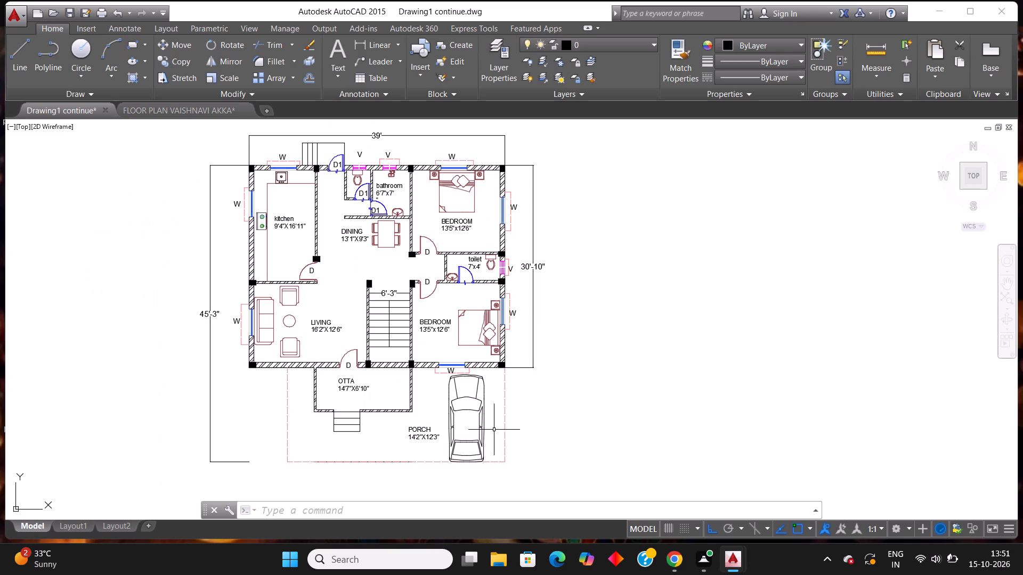
# Save the house floor plan drawing.
pyautogui.hotkey('ctrl', 's')
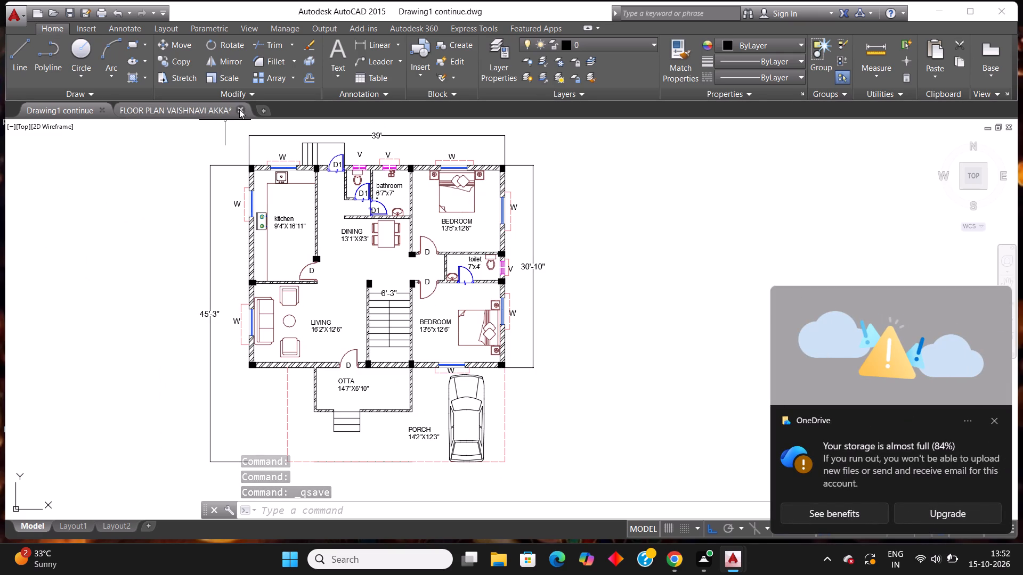
# Switch to the other open floor plan drawing, save it and close it.
pyautogui.click(211, 111)
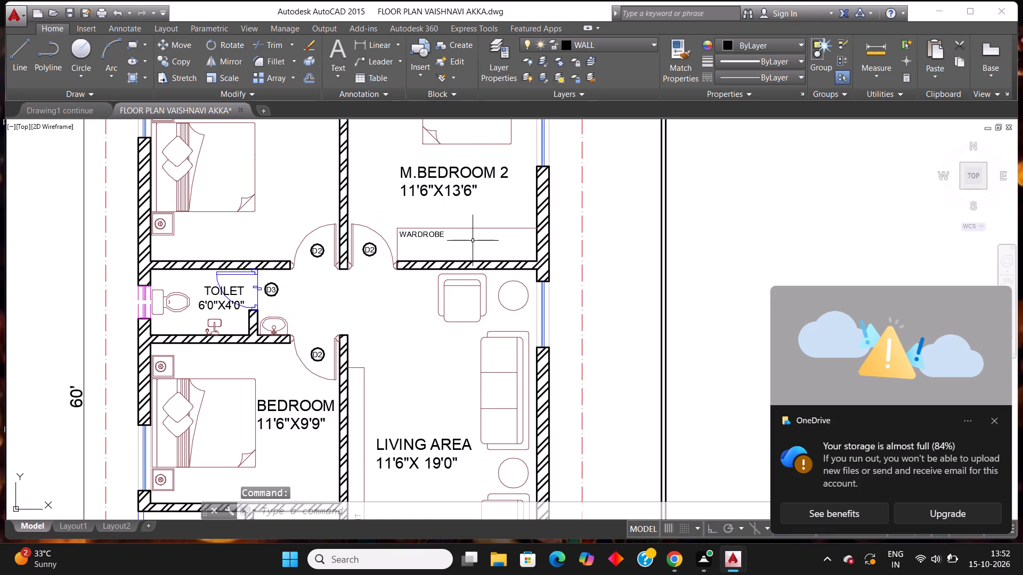
pyautogui.hotkey('ctrl', 's')
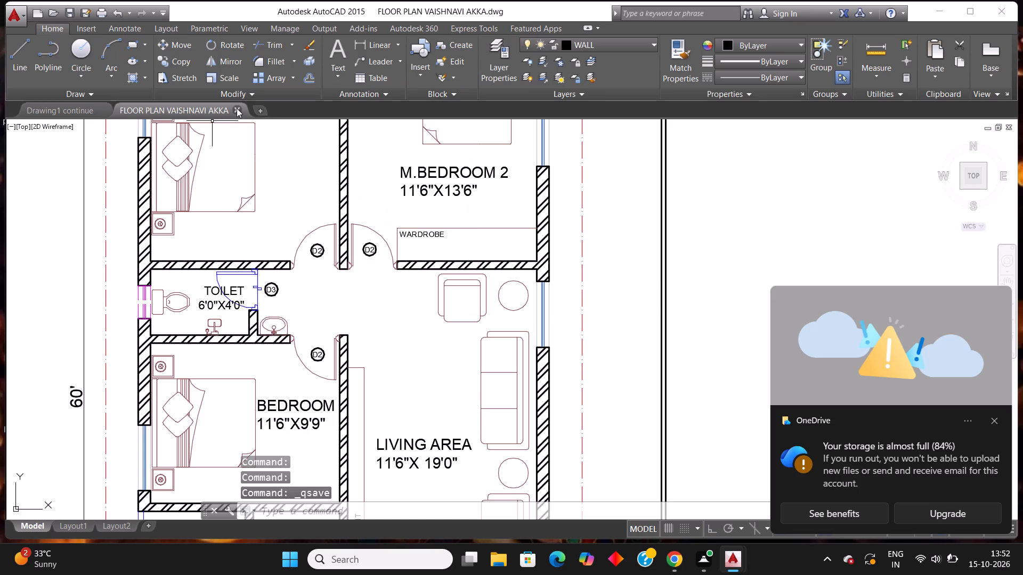
pyautogui.click(237, 108)
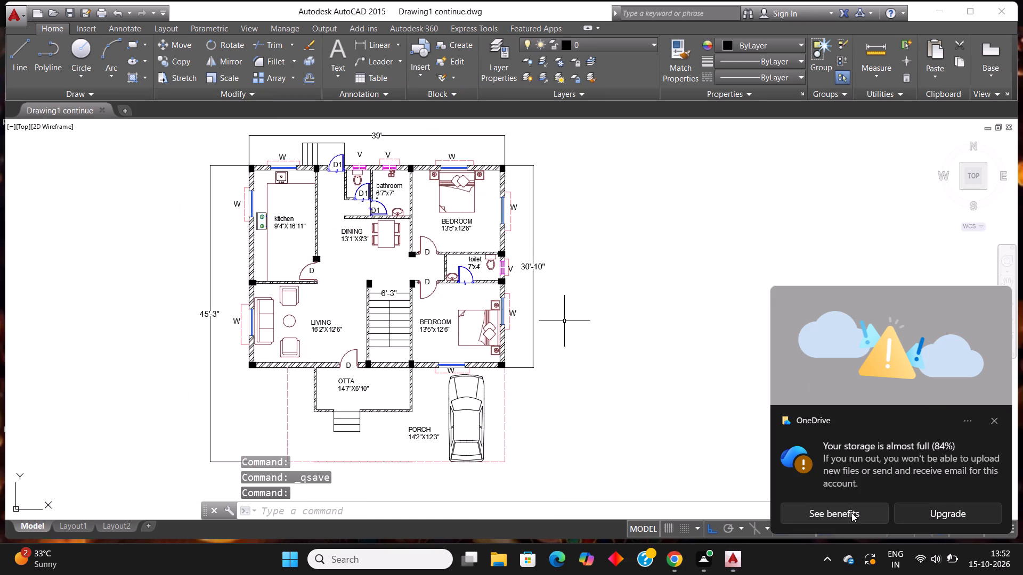
# Dismiss the OneDrive storage notification.
pyautogui.click(989, 418)
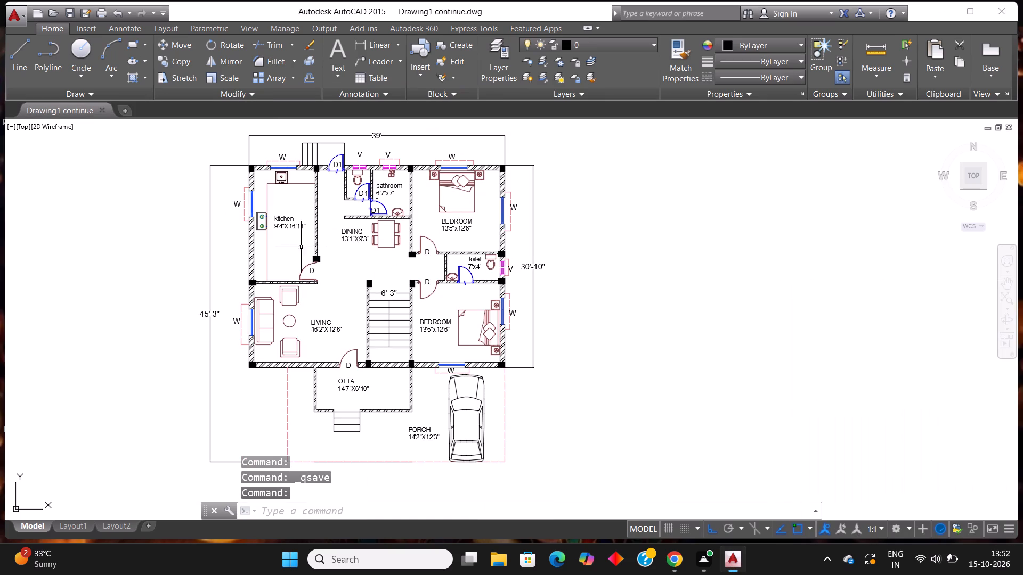
# Save the house floor plan drawing again.
pyautogui.hotkey('ctrl', 's')
# Start a plot of the model with Microsoft Print to PDF as the plotter and centre the plot on the paper.
pyautogui.scroll(-2, 345, 293)
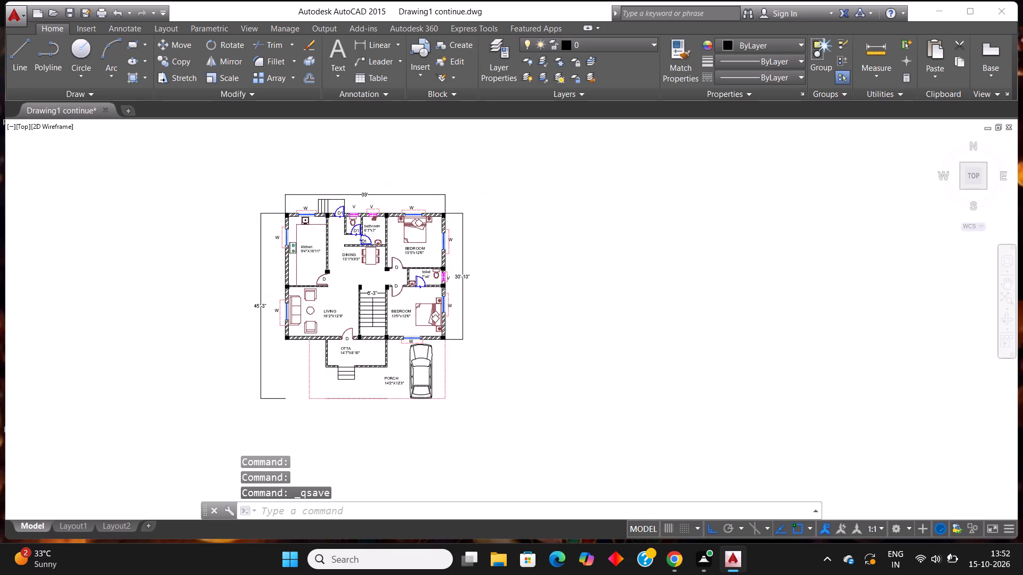
pyautogui.scroll(2, 279, 275)
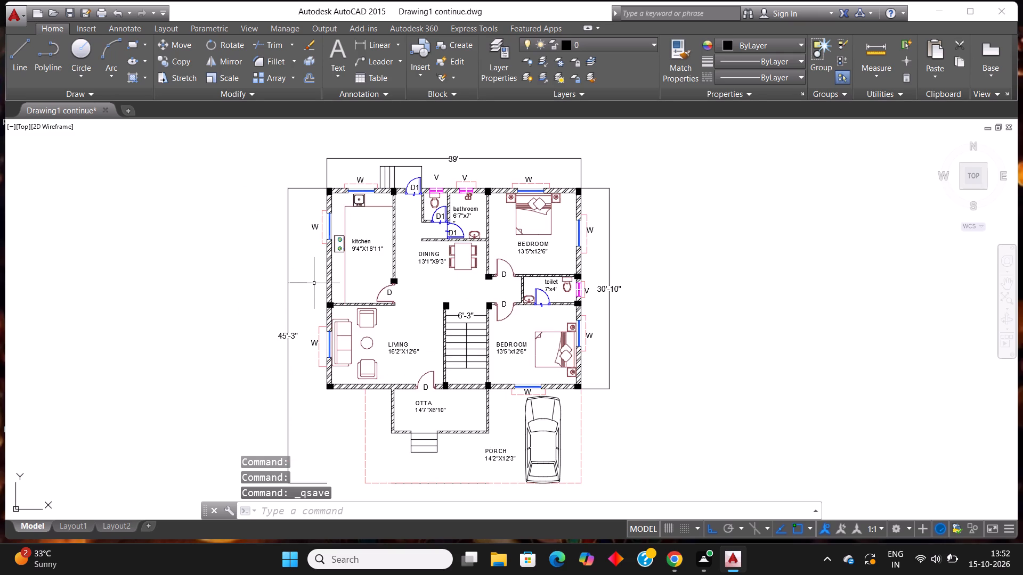
pyautogui.scroll(-1, 314, 283)
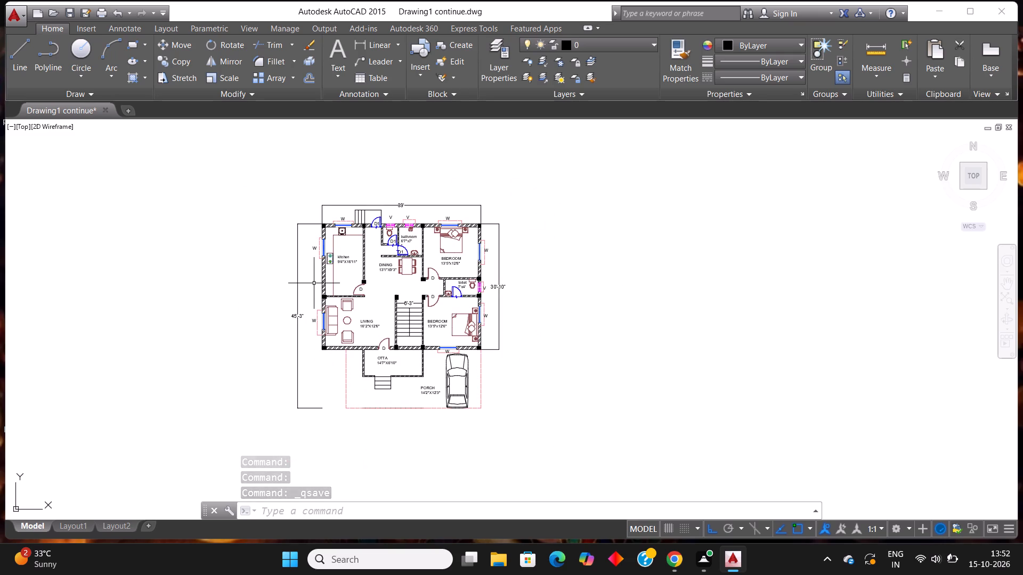
pyautogui.scroll(1, 314, 283)
pyautogui.hotkey('ctrl', 'p')
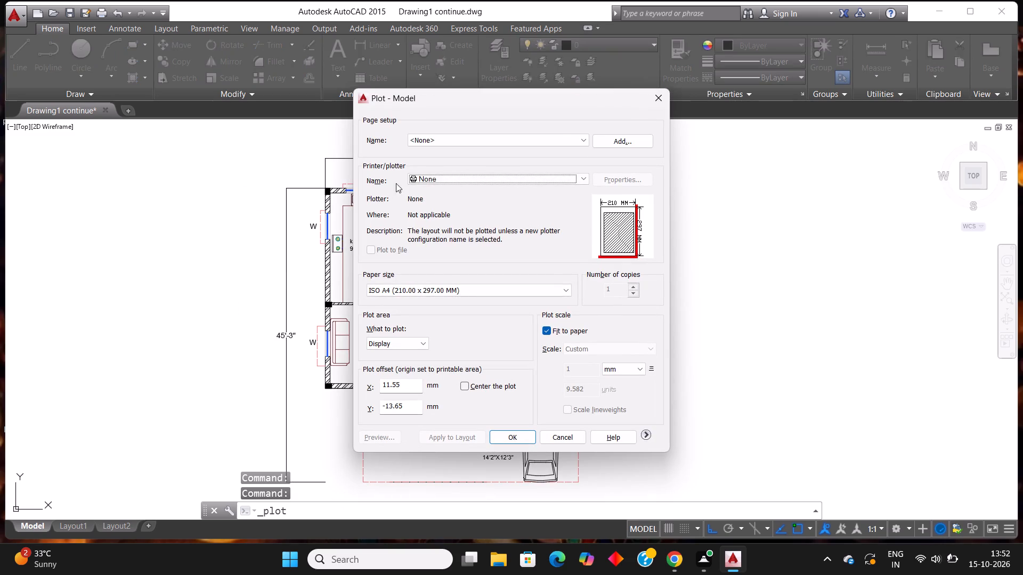
pyautogui.click(493, 183)
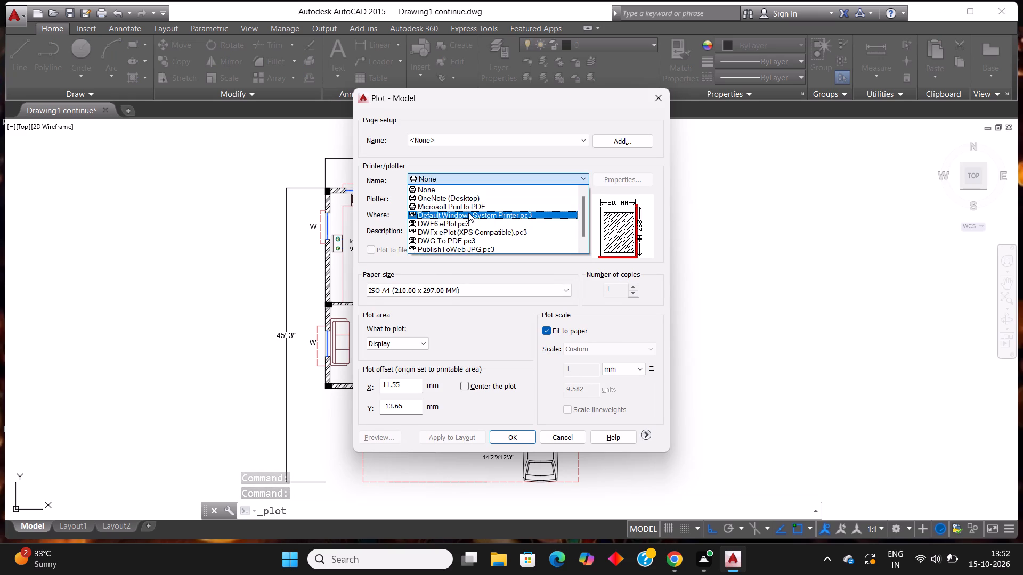
pyautogui.click(490, 207)
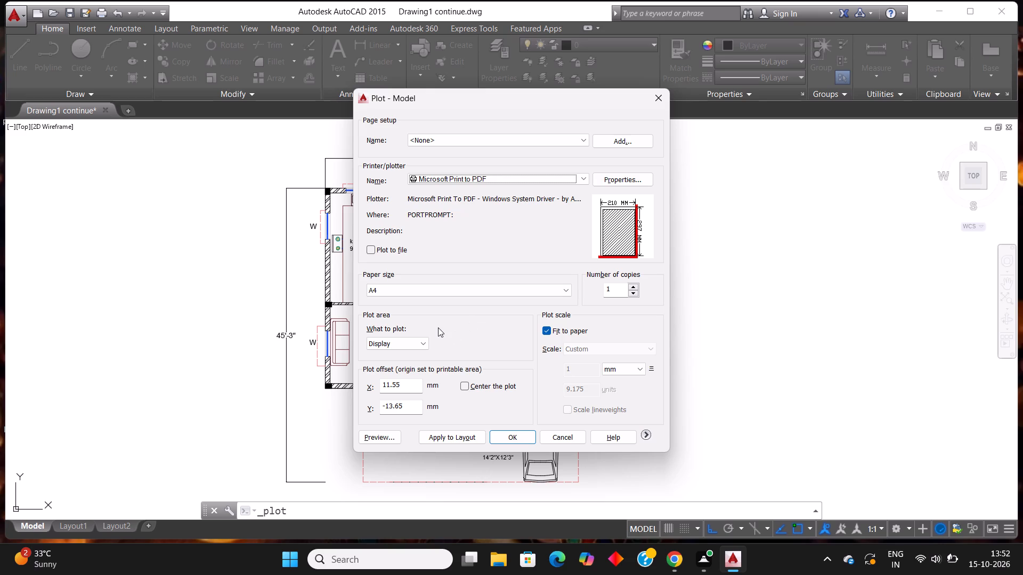
pyautogui.click(460, 385)
# Set the plot area to a window enclosing the entire floor plan with its outer dimensions and porch.
pyautogui.click(390, 342)
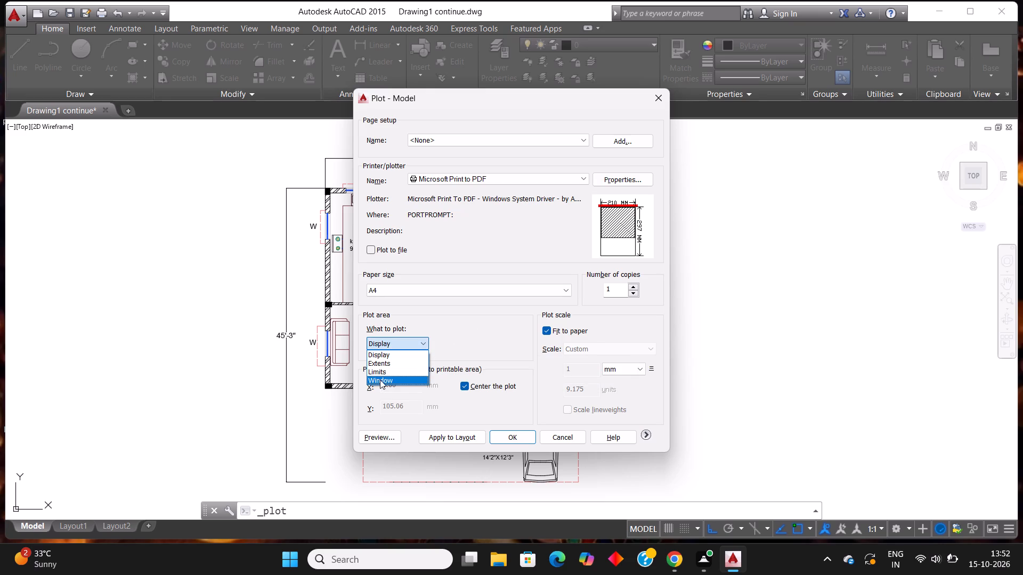
pyautogui.click(380, 380)
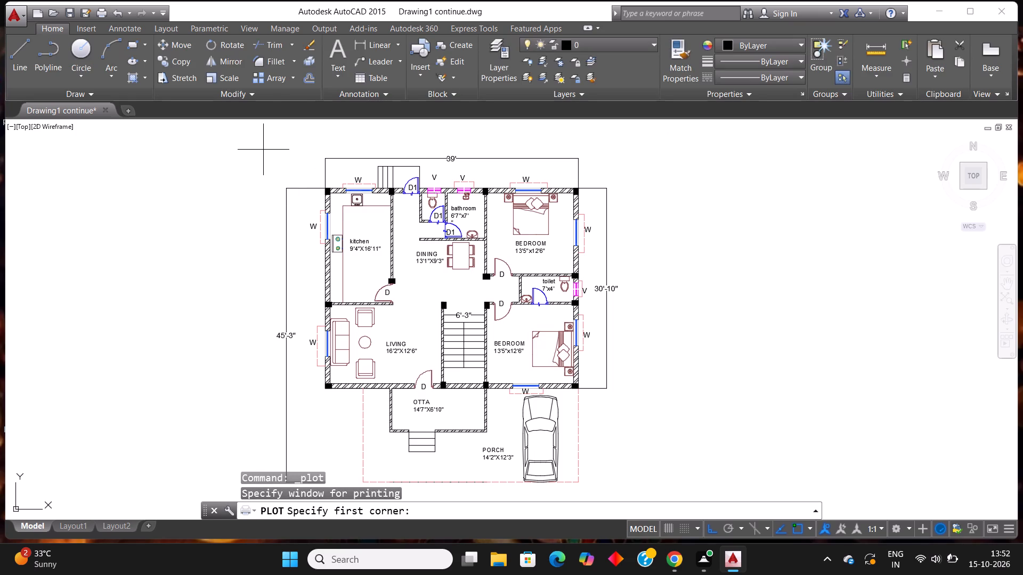
pyautogui.scroll(-1, 400, 232)
pyautogui.click(297, 171)
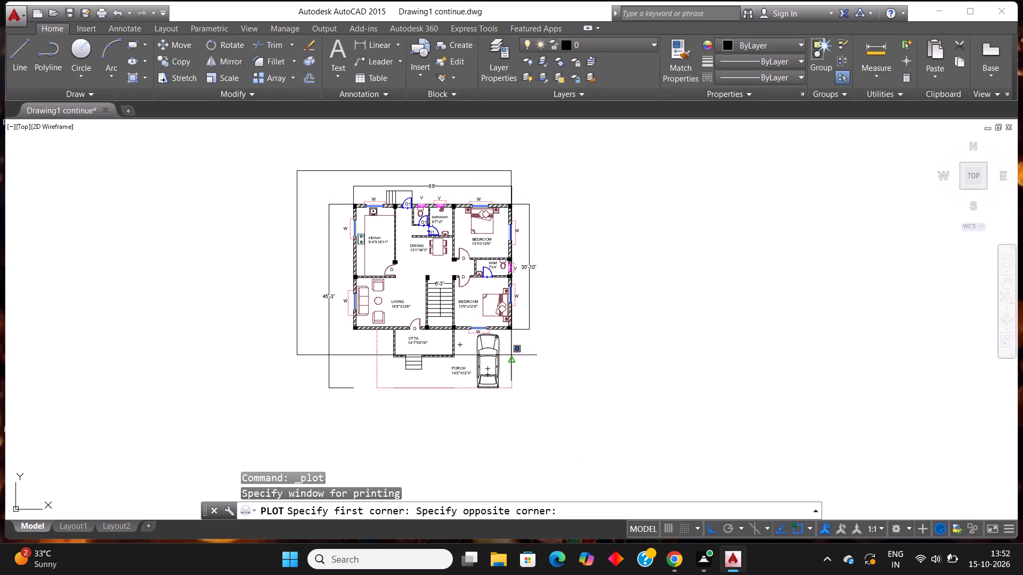
pyautogui.click(550, 416)
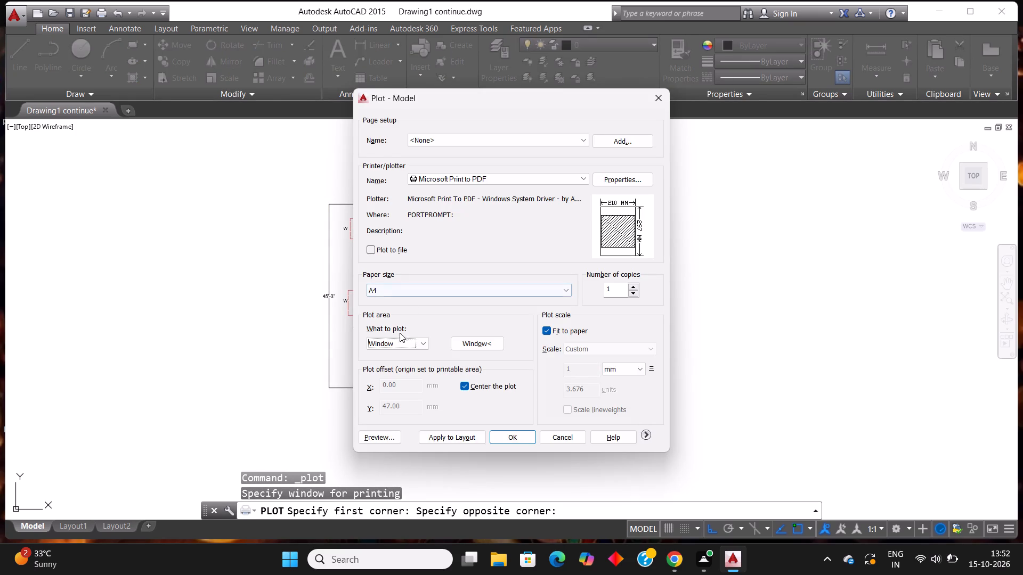
# Preview the plot and start plotting it from the preview.
pyautogui.click(379, 438)
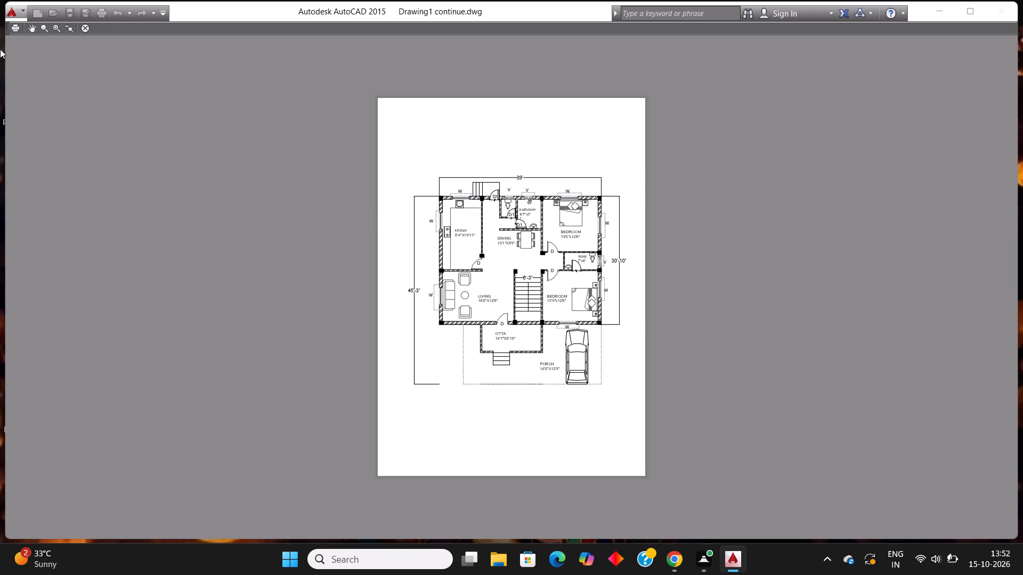
pyautogui.click(15, 29)
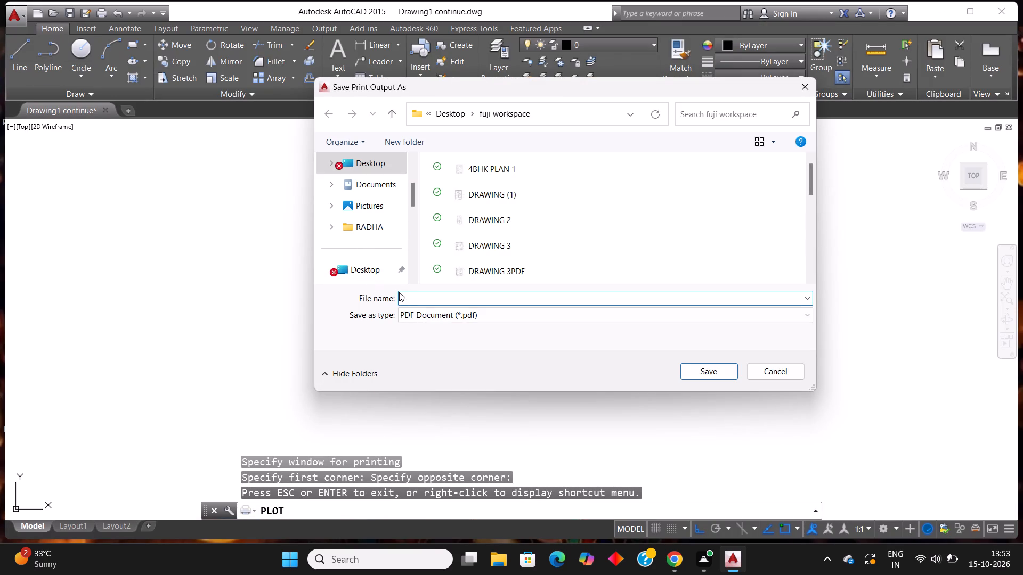
# Save the print output as a PDF named DRAWING 15 PDF in the fuji workspace folder.
pyautogui.click(423, 301)
pyautogui.write('DRAWING')
pyautogui.press('space')
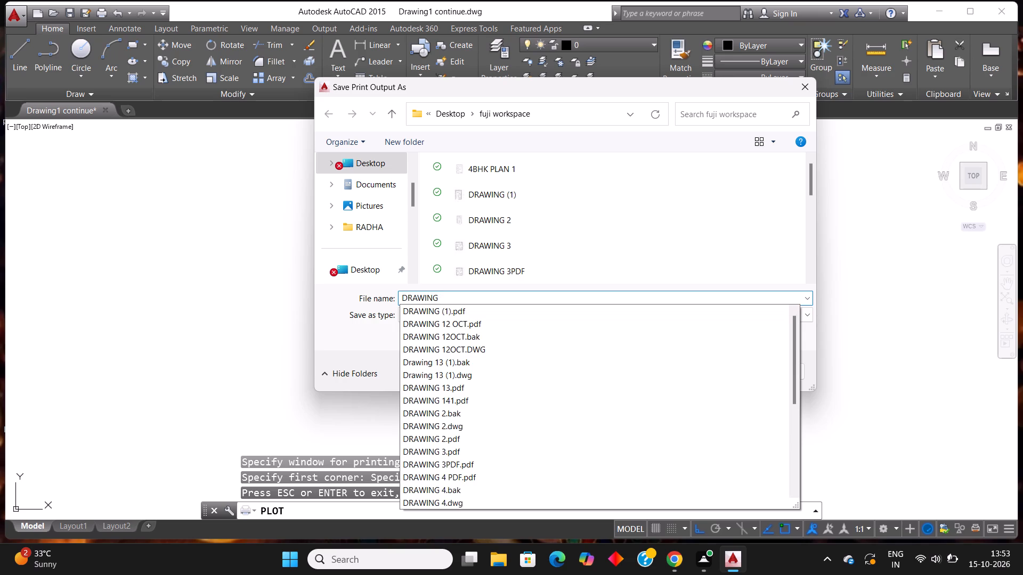
pyautogui.write('PDF')
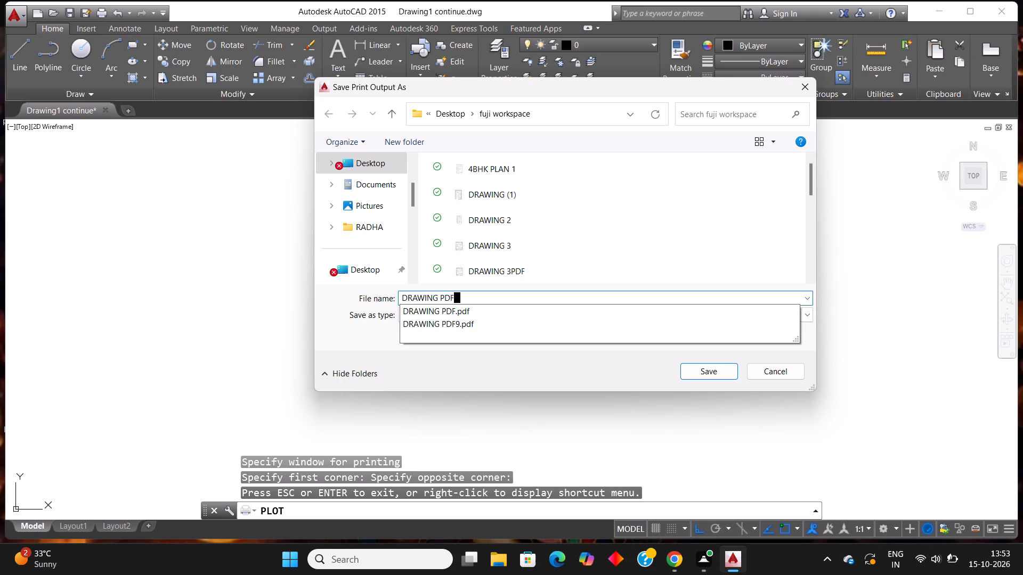
pyautogui.press('BackSpace')
pyautogui.press('BackSpace')
pyautogui.press('BackSpace')
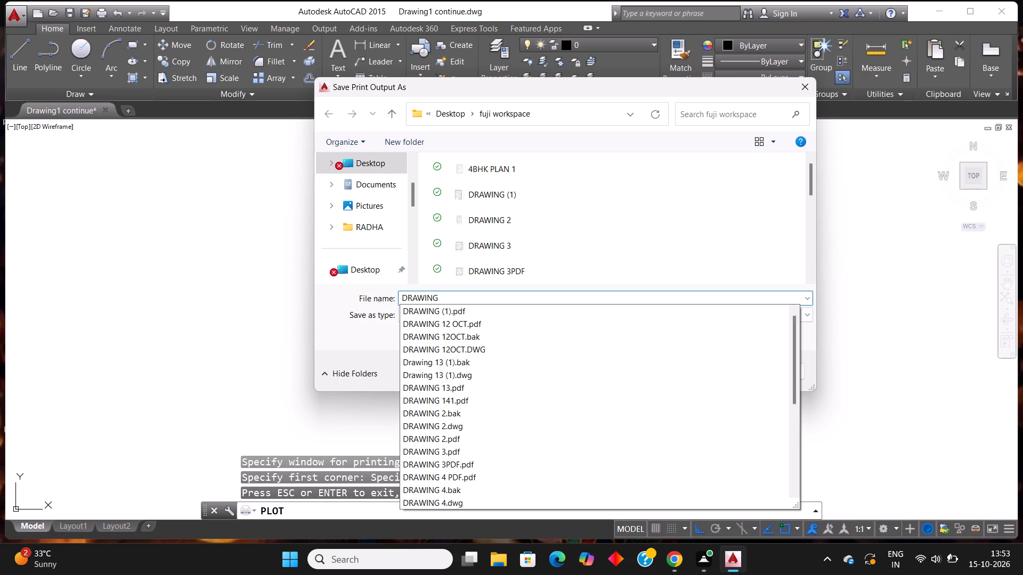
pyautogui.write('15')
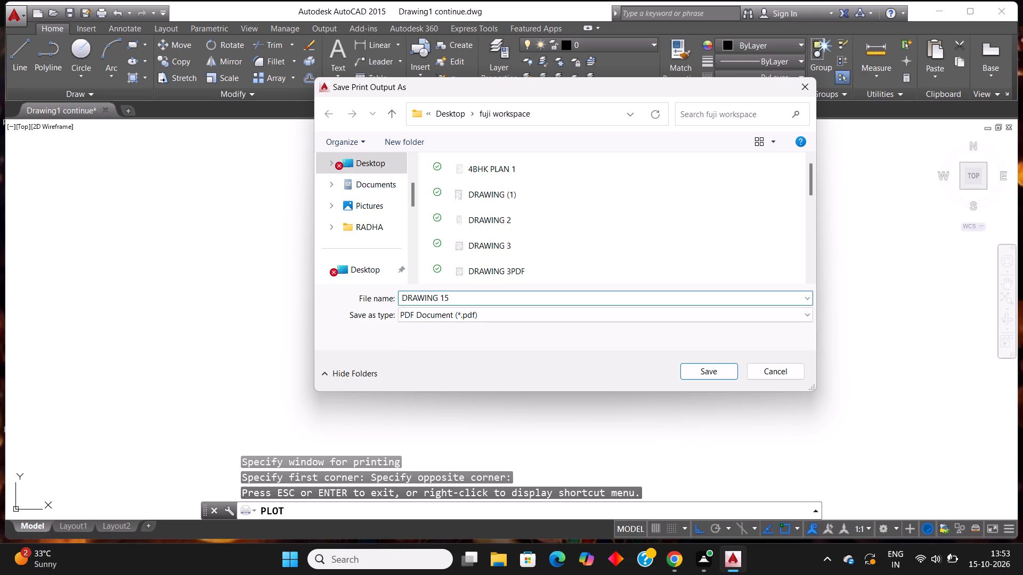
pyautogui.press('space')
pyautogui.write('PDF')
pyautogui.click(701, 376)
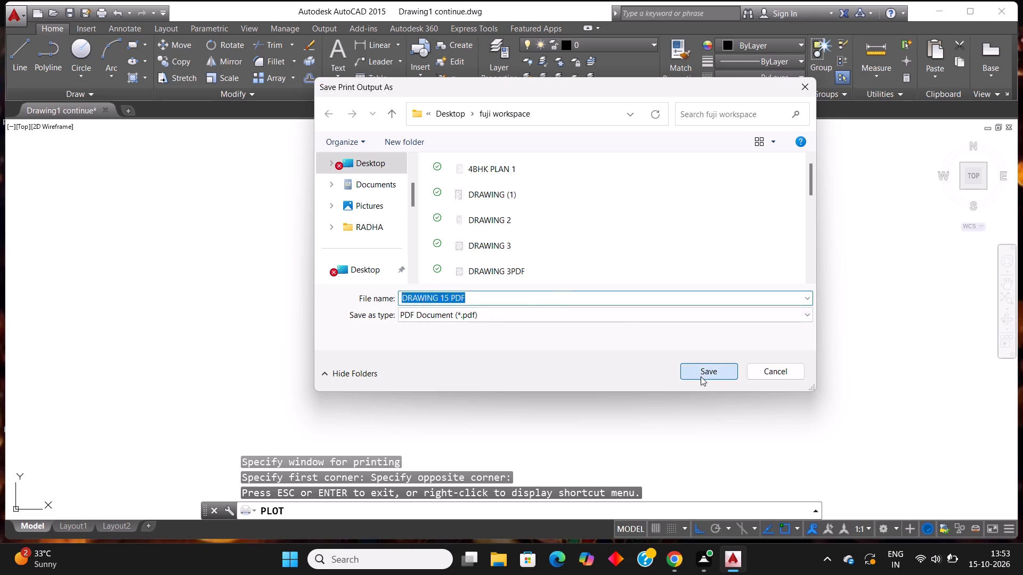
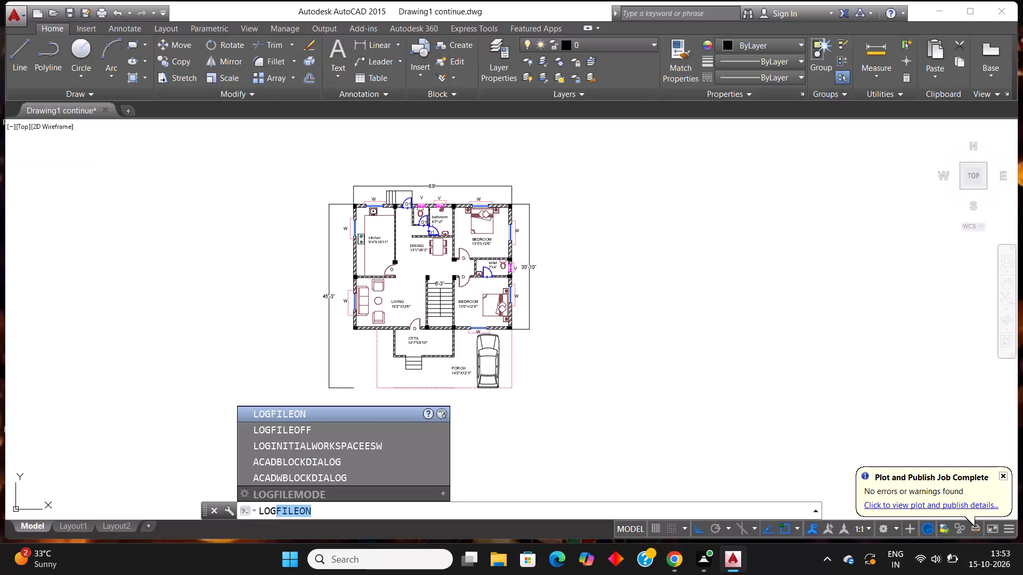
# Turn off log file recording with the LOGFILEOFF command.
pyautogui.click(293, 433)
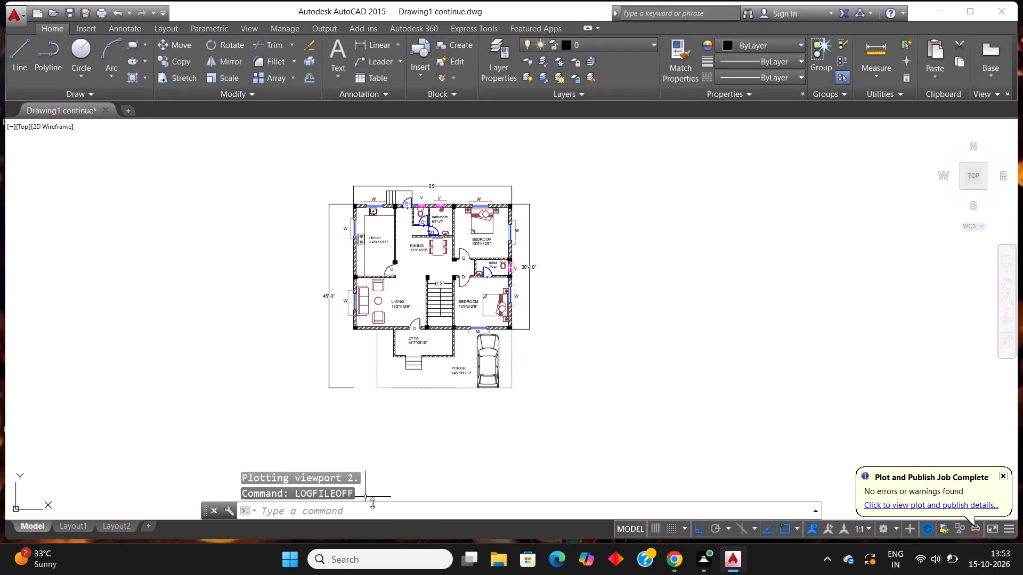